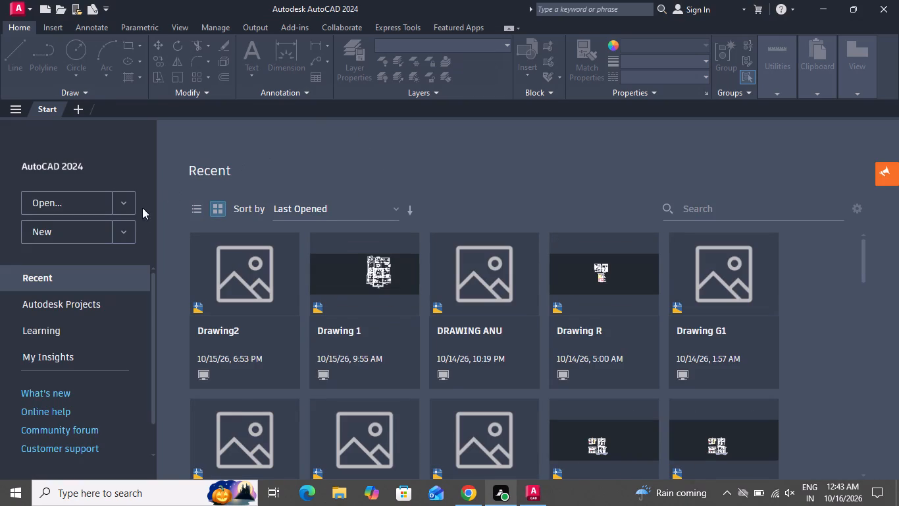
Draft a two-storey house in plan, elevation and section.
Create a new blank drawing.
left_click(82, 233)
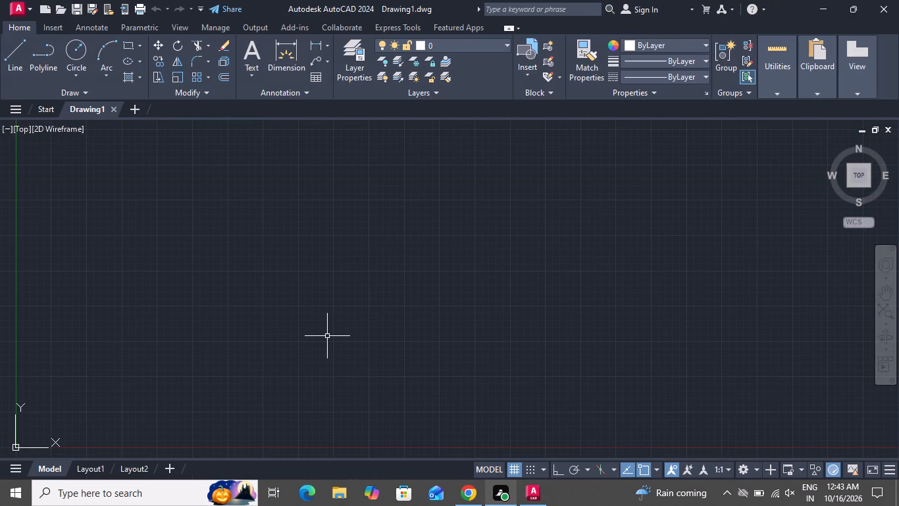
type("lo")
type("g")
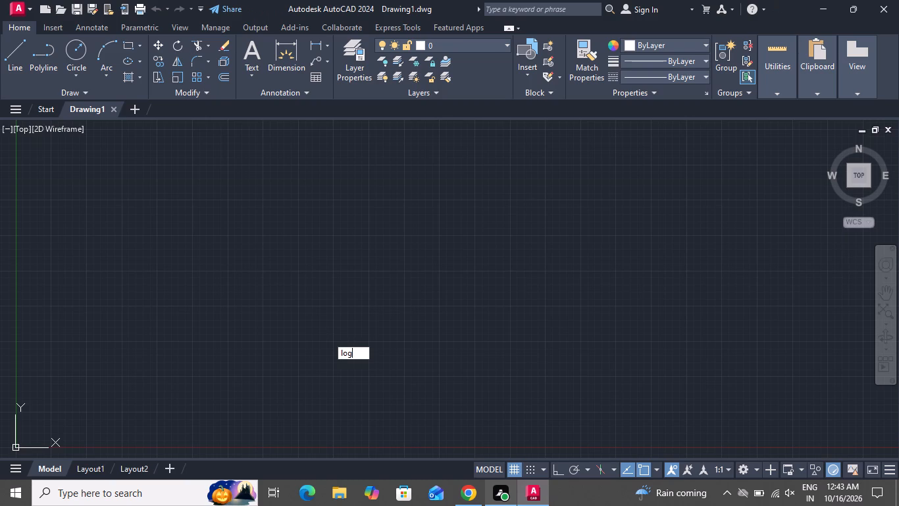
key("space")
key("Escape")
Turn on the session log file with the LOGFILEON command.
type("lo")
key("f")
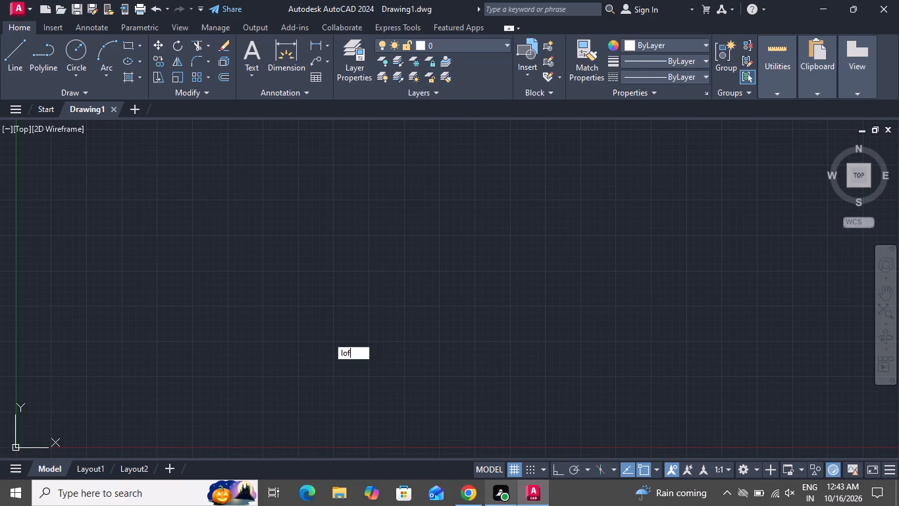
key("BackSpace")
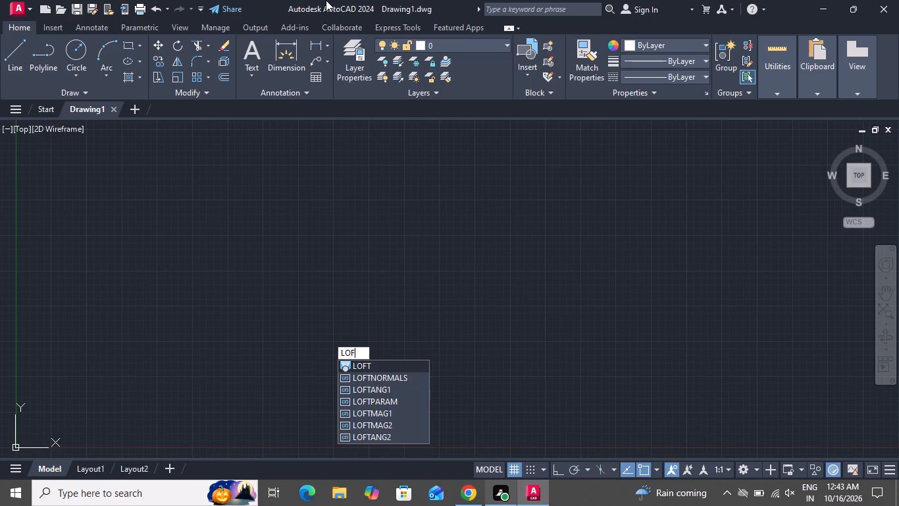
key("BackSpace")
key("g")
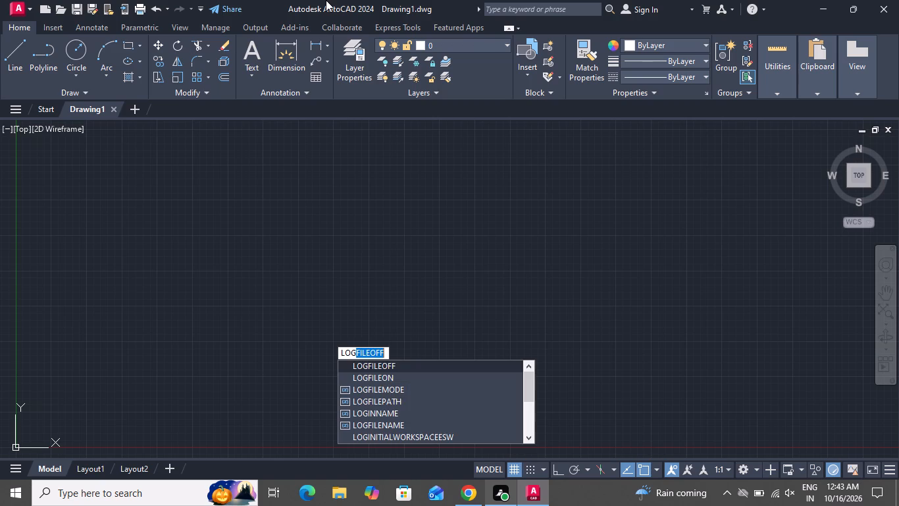
left_click(364, 381)
Configure the drawing units with Engineering length type and 0'-0" precision.
type("un")
key("space")
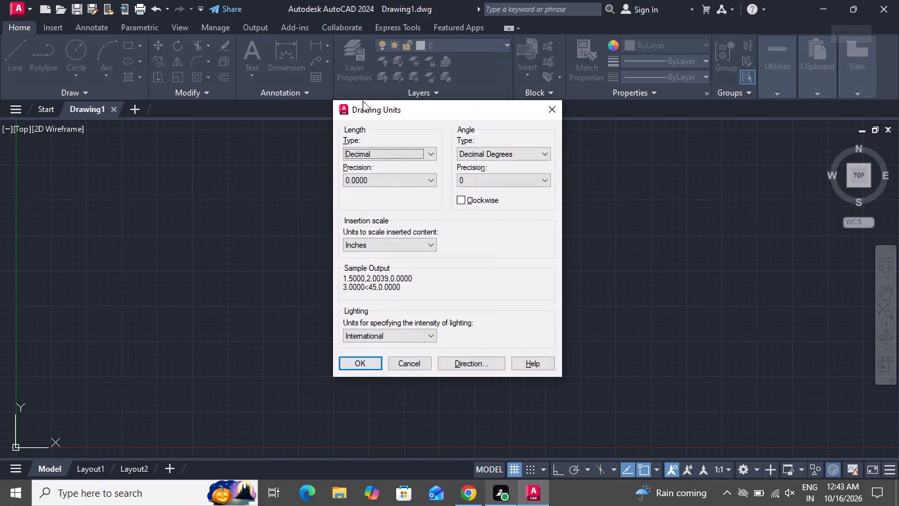
left_click(440, 177)
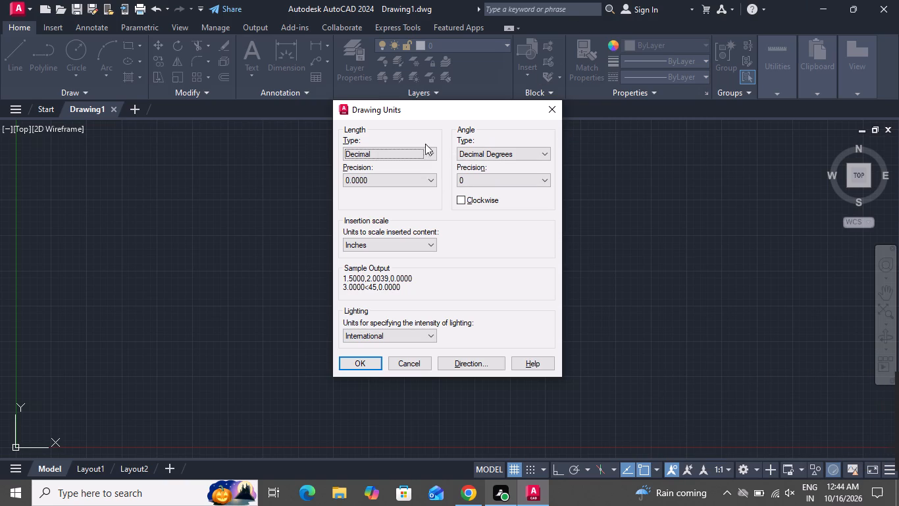
left_click(423, 153)
left_click(399, 183)
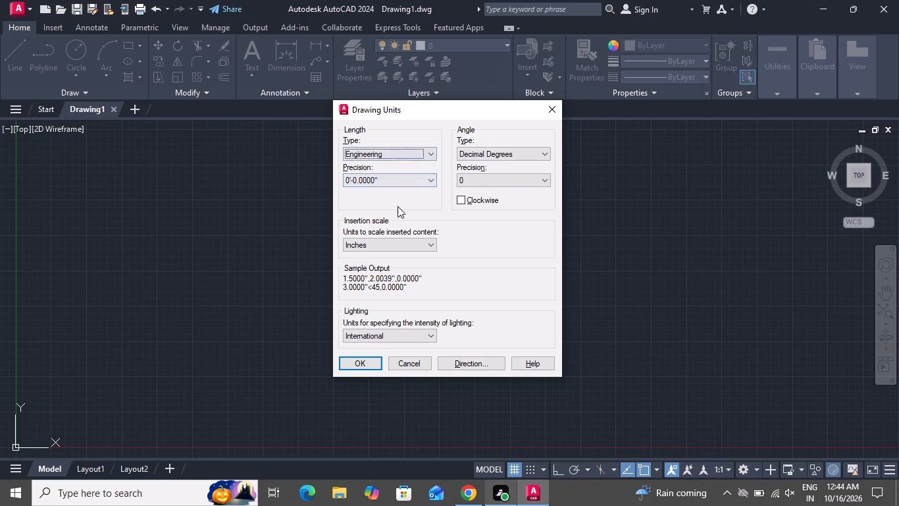
left_click(406, 181)
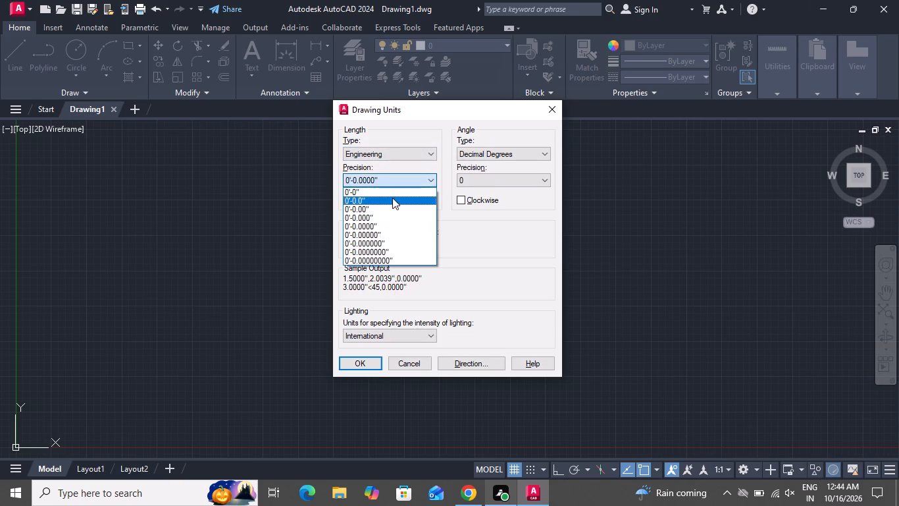
left_click(392, 192)
left_click(357, 362)
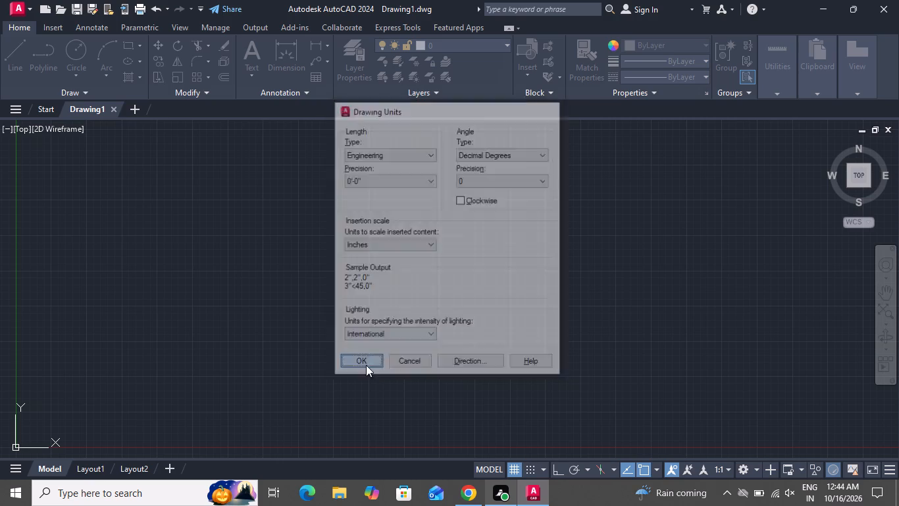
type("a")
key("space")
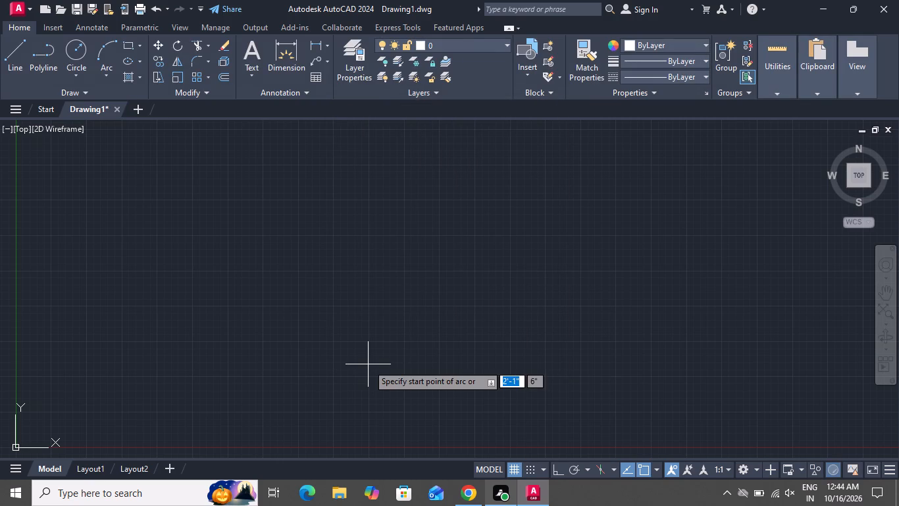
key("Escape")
Modify the Standard dimension style's primary units to Engineering format with 0'-0" precision and make the style current.
type("d")
key("space")
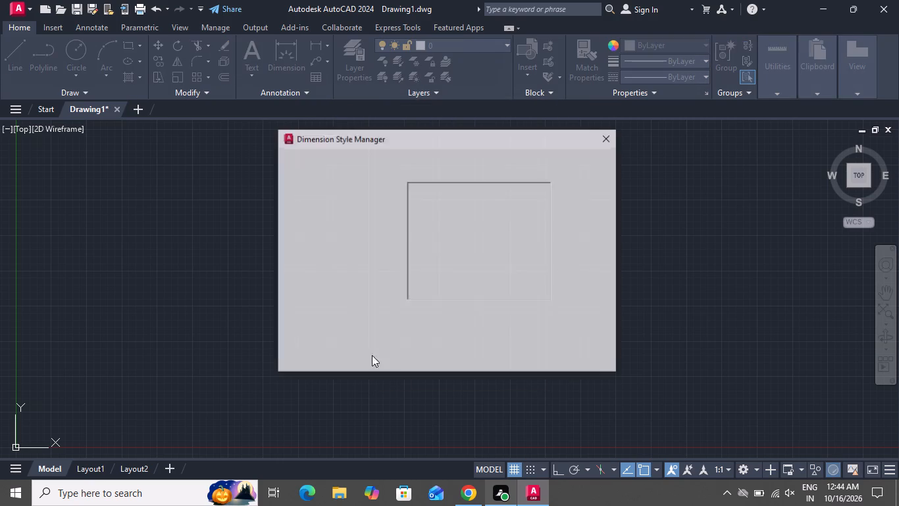
left_click(602, 231)
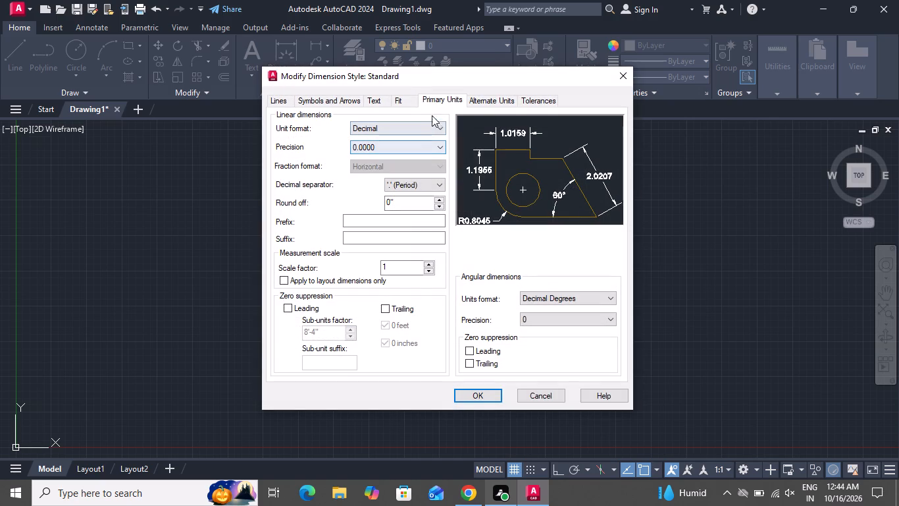
left_click(413, 119)
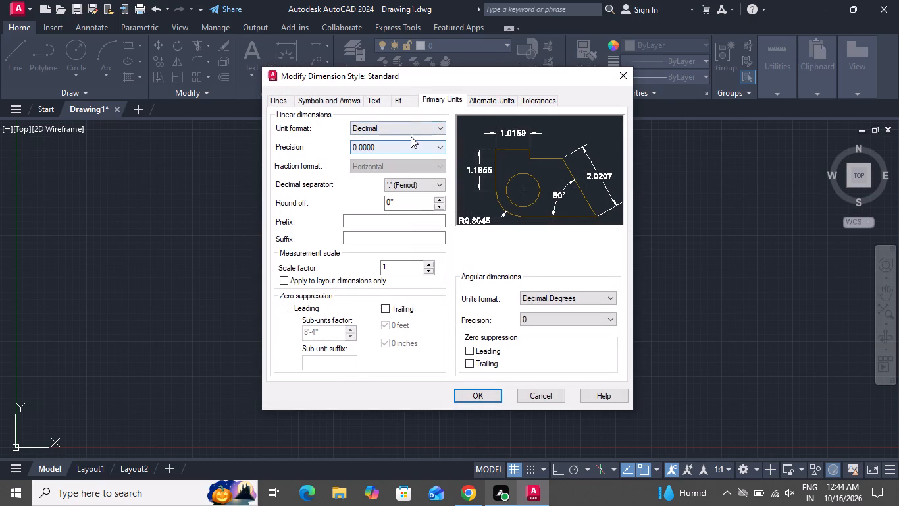
left_click(416, 128)
left_click(405, 159)
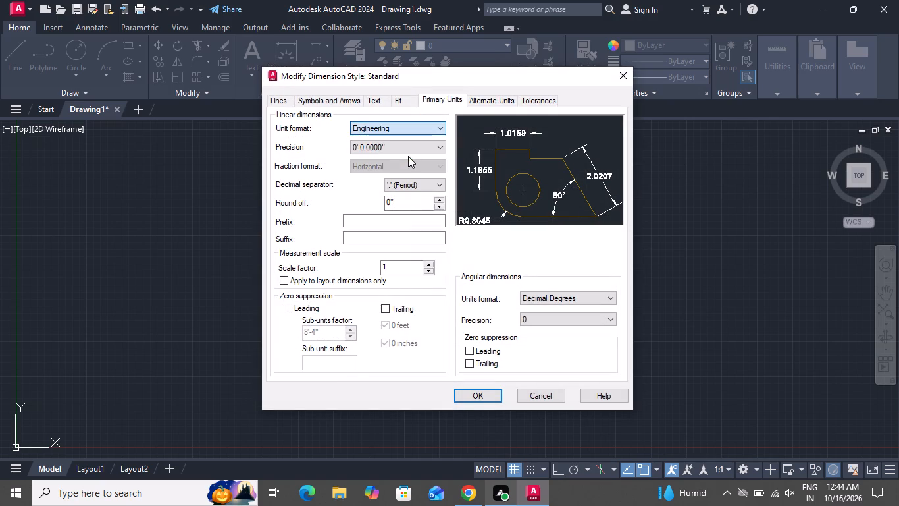
left_click(413, 150)
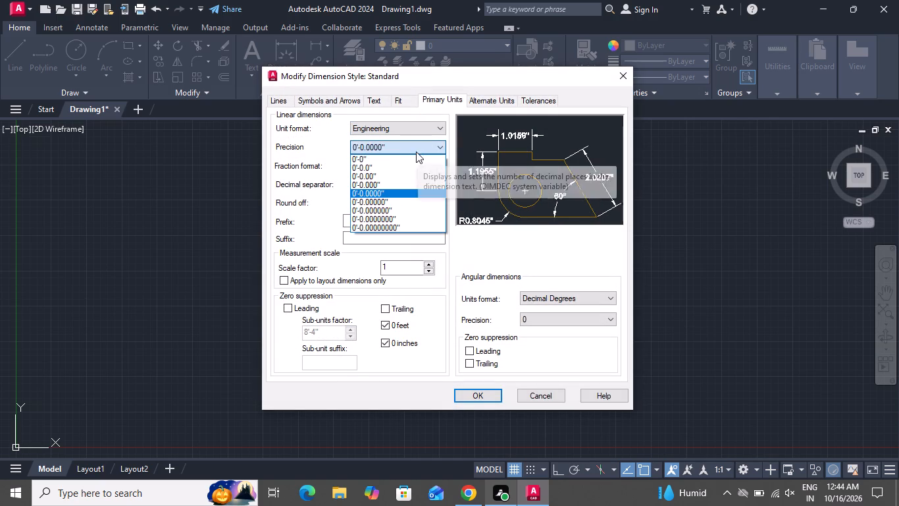
left_click(416, 158)
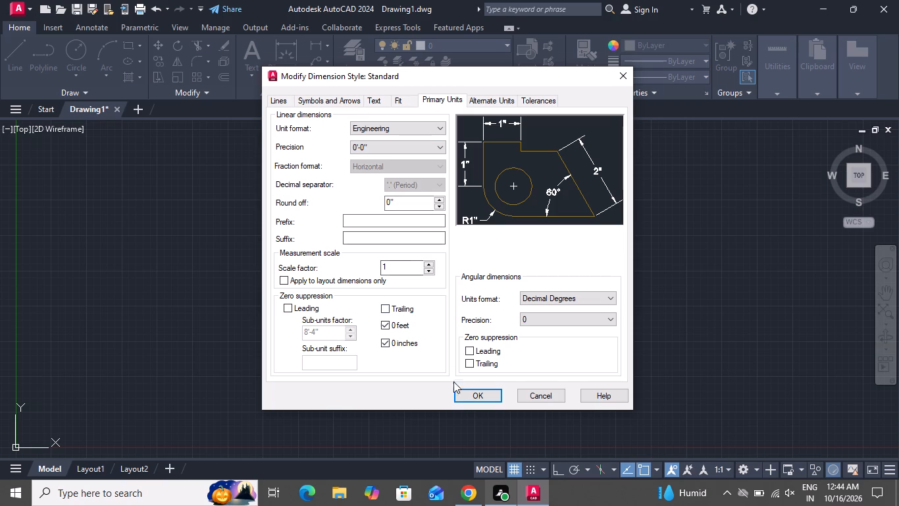
left_click(464, 397)
left_click(580, 192)
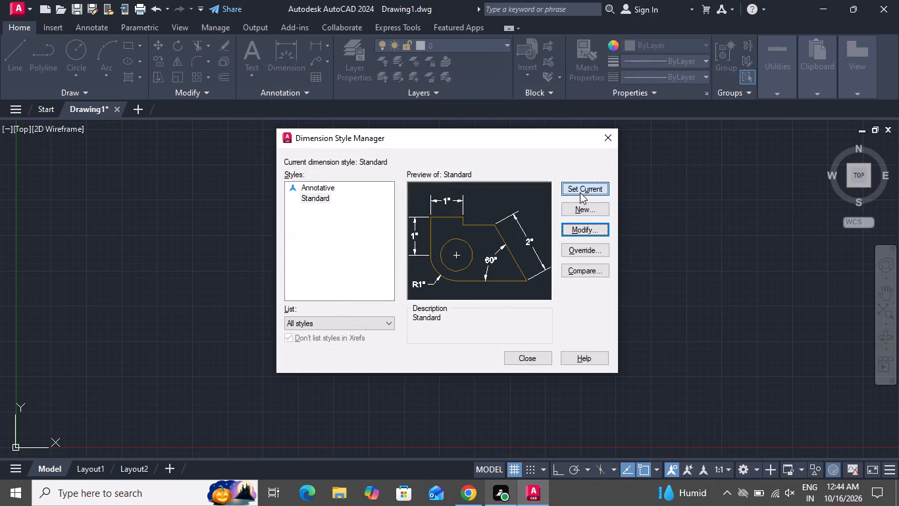
left_click(515, 358)
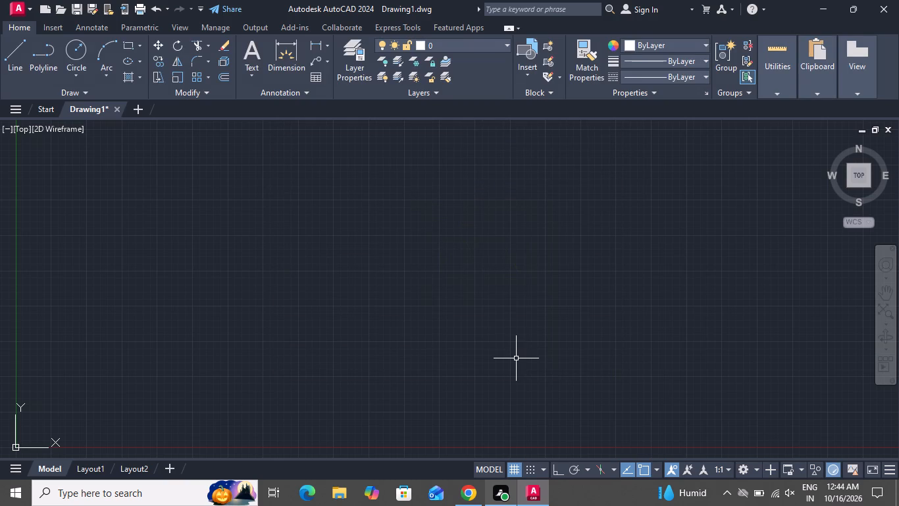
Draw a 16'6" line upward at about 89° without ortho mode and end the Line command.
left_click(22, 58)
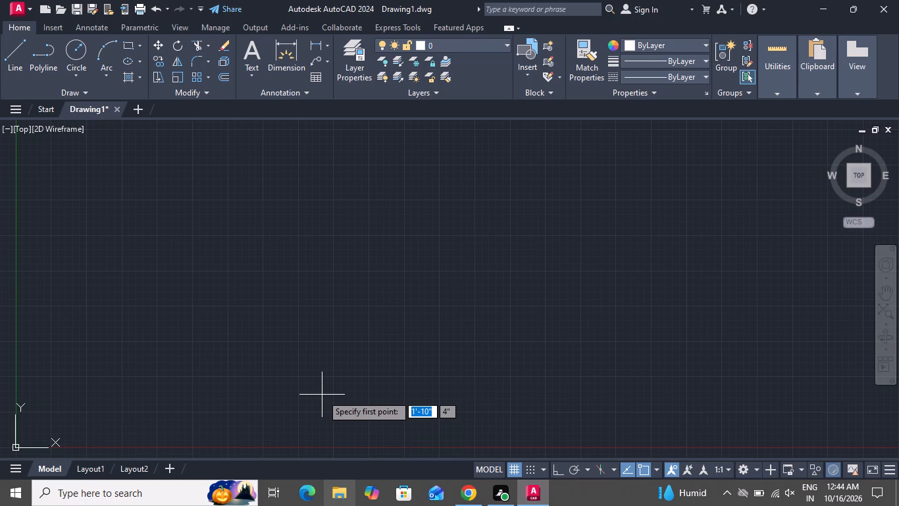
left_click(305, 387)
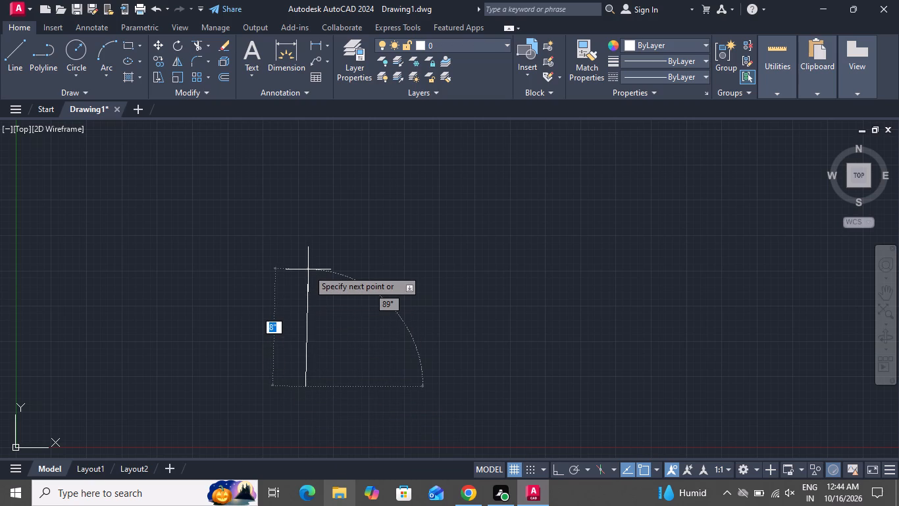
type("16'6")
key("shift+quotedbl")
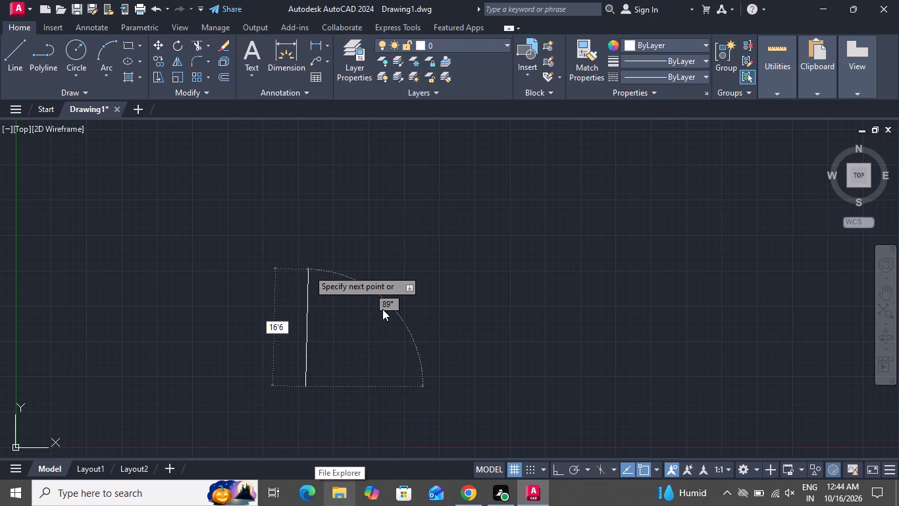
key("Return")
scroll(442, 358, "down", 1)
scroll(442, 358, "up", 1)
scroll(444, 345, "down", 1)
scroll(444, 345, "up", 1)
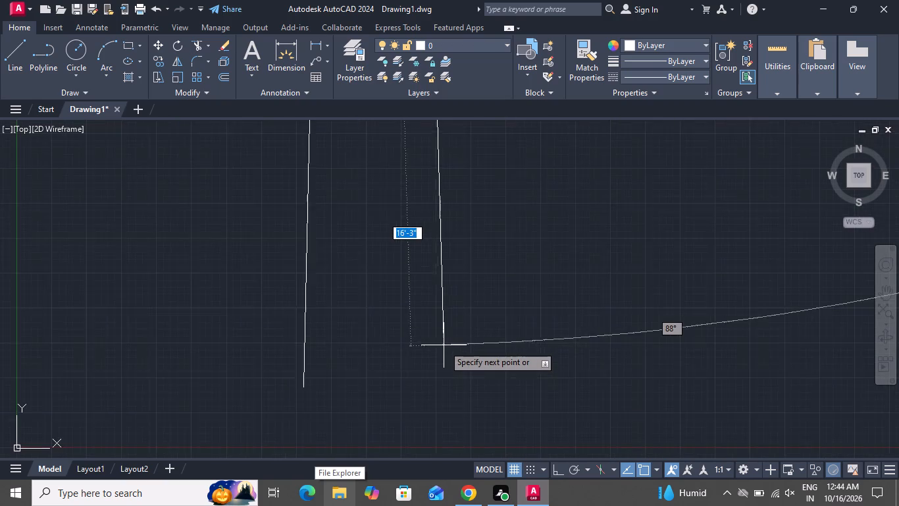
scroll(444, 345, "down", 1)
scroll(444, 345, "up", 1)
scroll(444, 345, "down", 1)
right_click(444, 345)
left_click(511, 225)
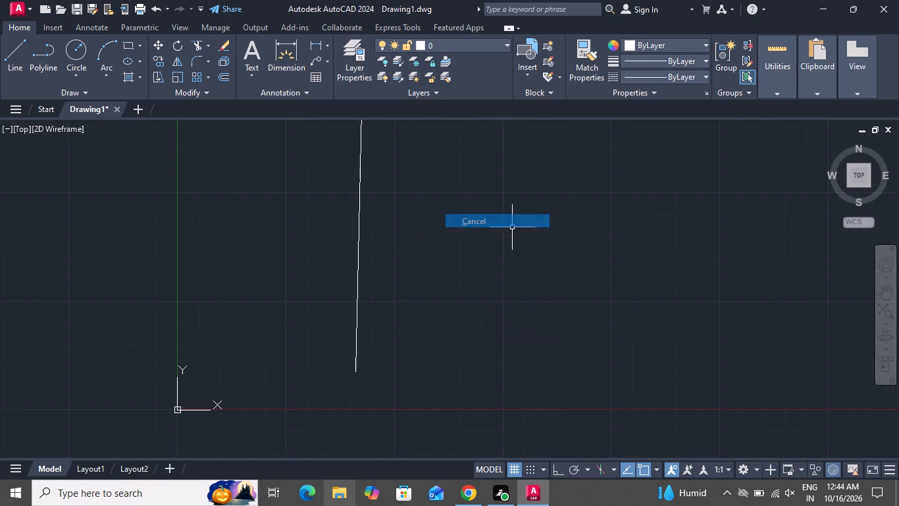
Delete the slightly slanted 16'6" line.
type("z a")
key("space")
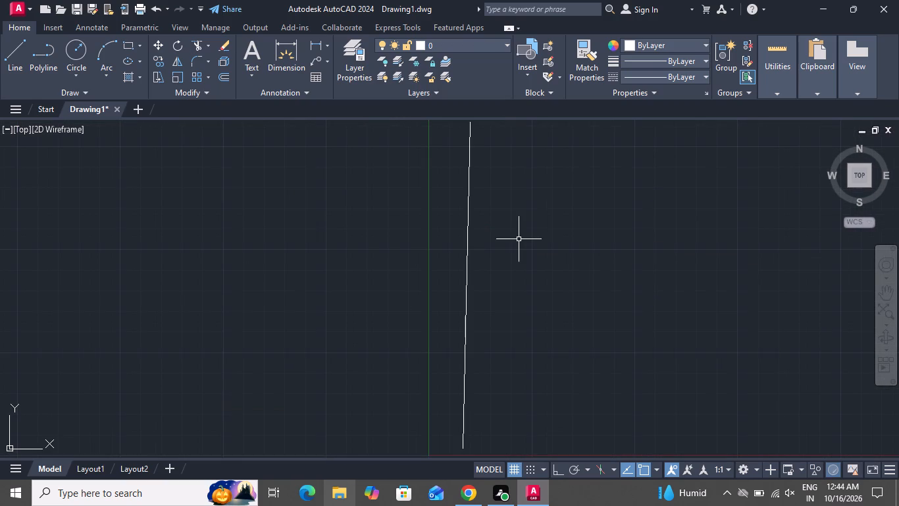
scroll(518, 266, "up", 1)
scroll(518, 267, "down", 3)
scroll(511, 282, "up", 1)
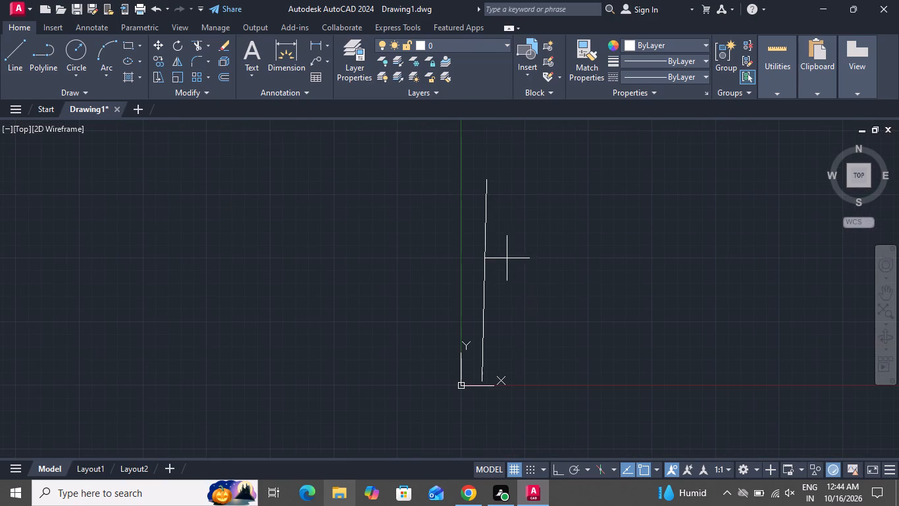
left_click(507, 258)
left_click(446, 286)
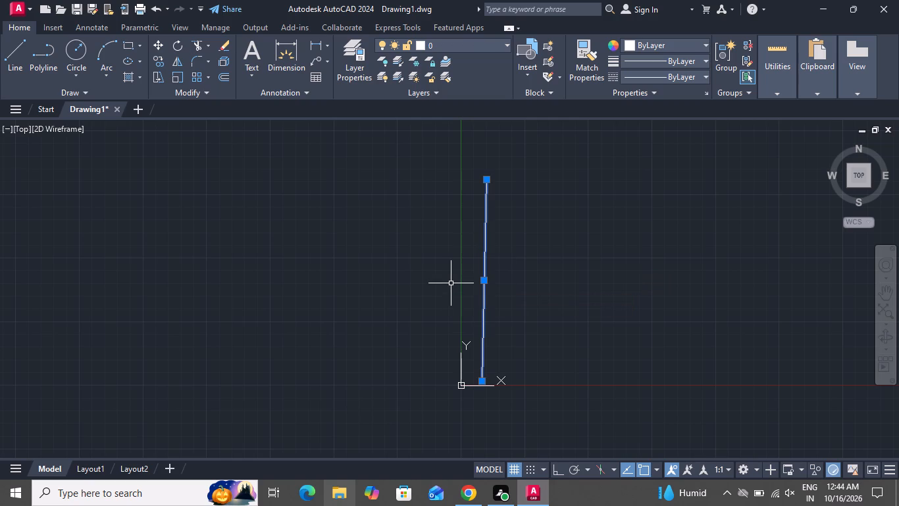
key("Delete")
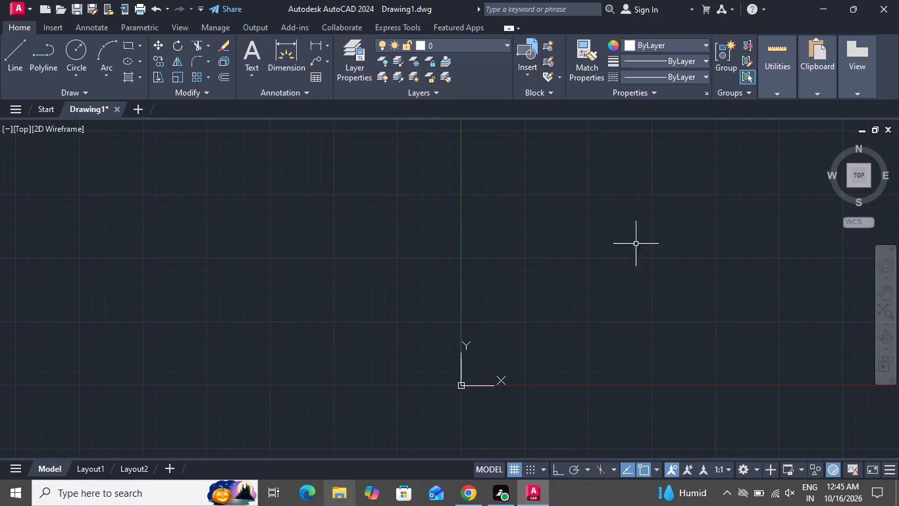
Turn on ortho mode and start a line chain with a 16'6" vertical segment drawn upward.
scroll(688, 243, "up", 3)
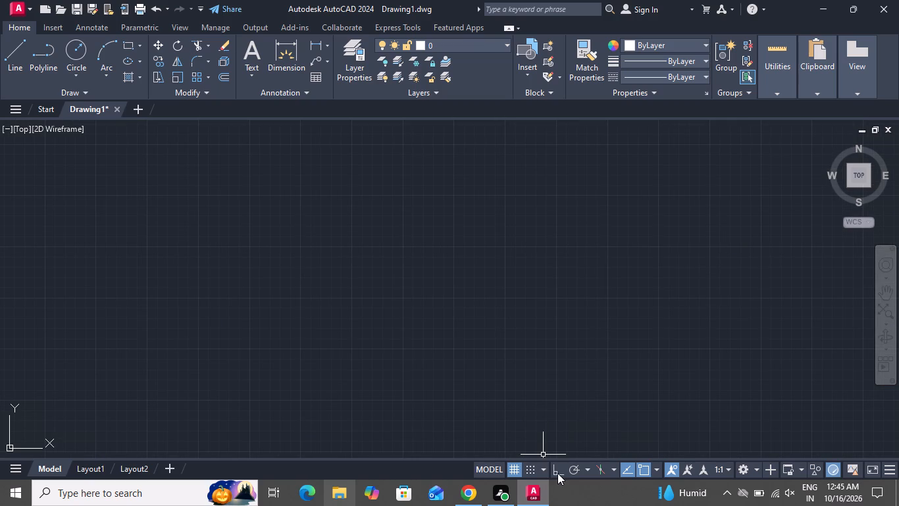
left_click(557, 473)
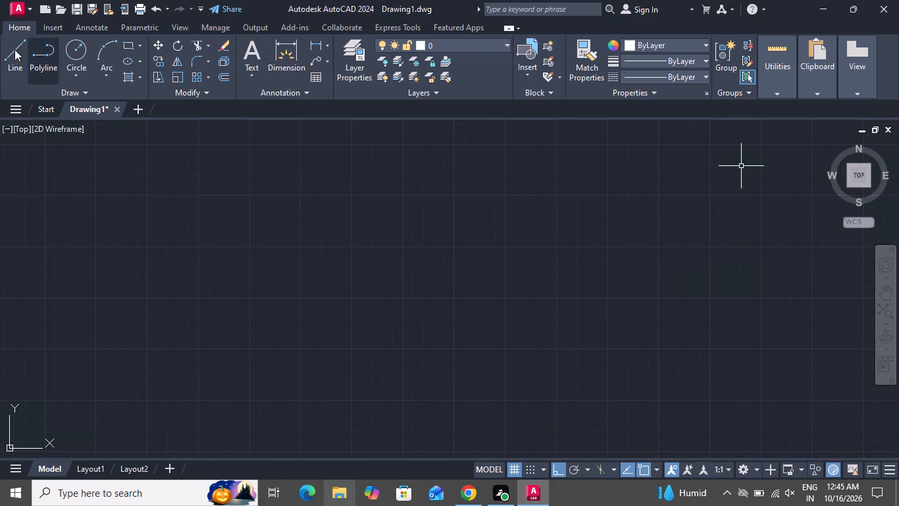
left_click(13, 49)
left_click(261, 399)
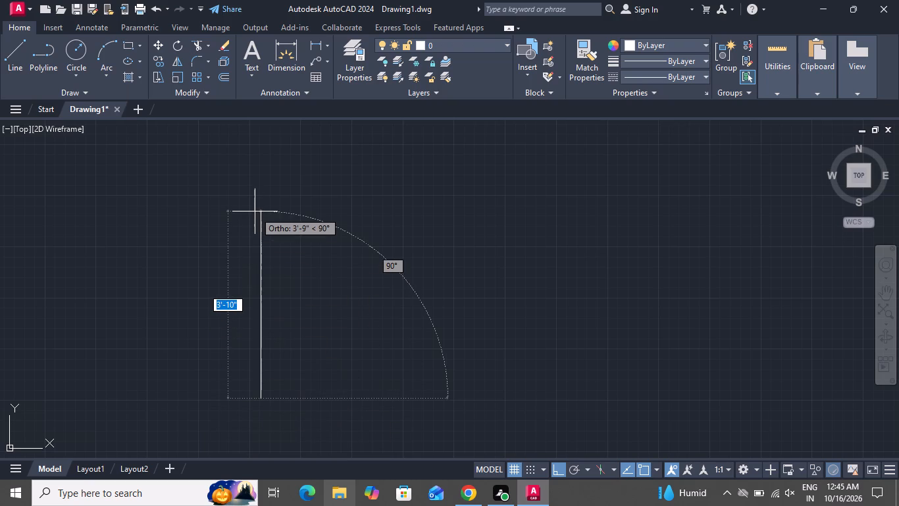
type("16'")
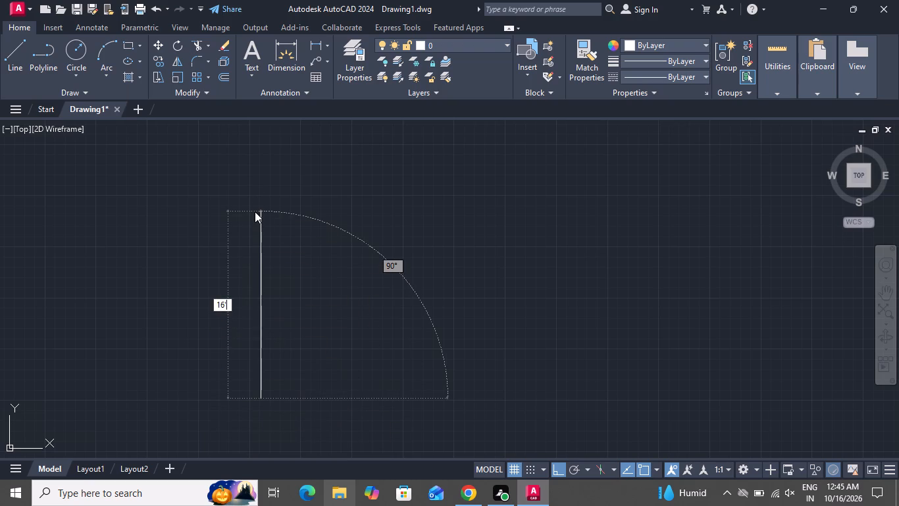
key("6")
key("shift+quotedbl")
key("Return")
Continue the line chain from the top of the vertical segment with a 27' horizontal segment to the right.
scroll(247, 276, "down", 2)
scroll(247, 276, "up", 1)
scroll(247, 276, "down", 3)
scroll(252, 296, "up", 1)
scroll(252, 296, "down", 1)
scroll(255, 302, "up", 1)
scroll(257, 308, "down", 1)
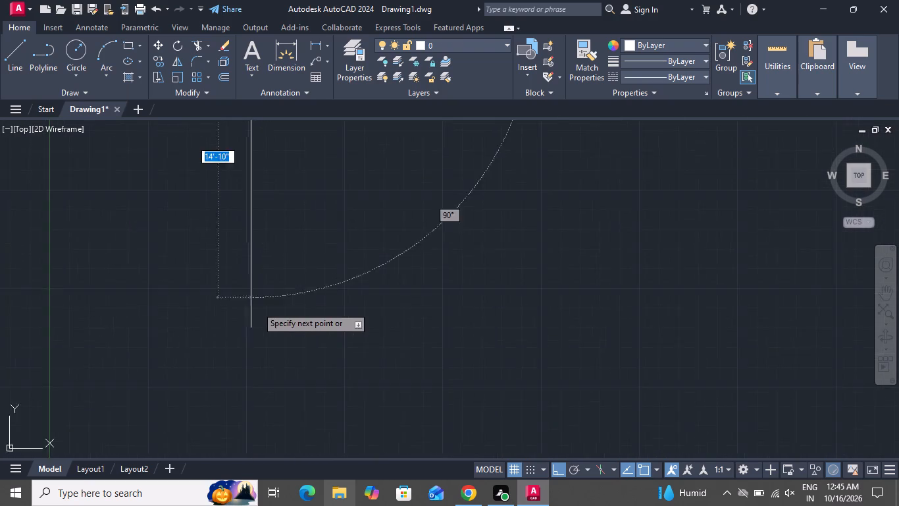
scroll(257, 308, "up", 1)
scroll(257, 308, "down", 1)
scroll(259, 308, "up", 1)
scroll(269, 304, "down", 3)
scroll(269, 304, "up", 1)
scroll(278, 271, "down", 2)
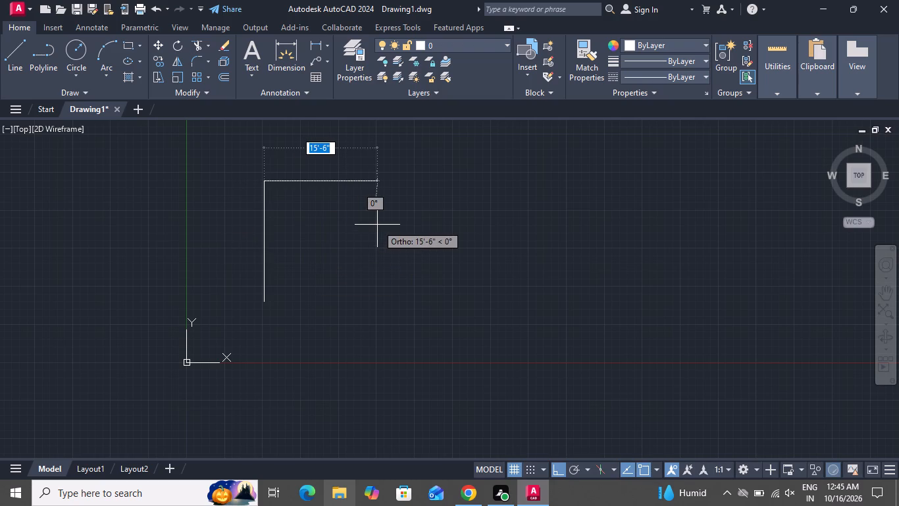
type("27'")
key("Return")
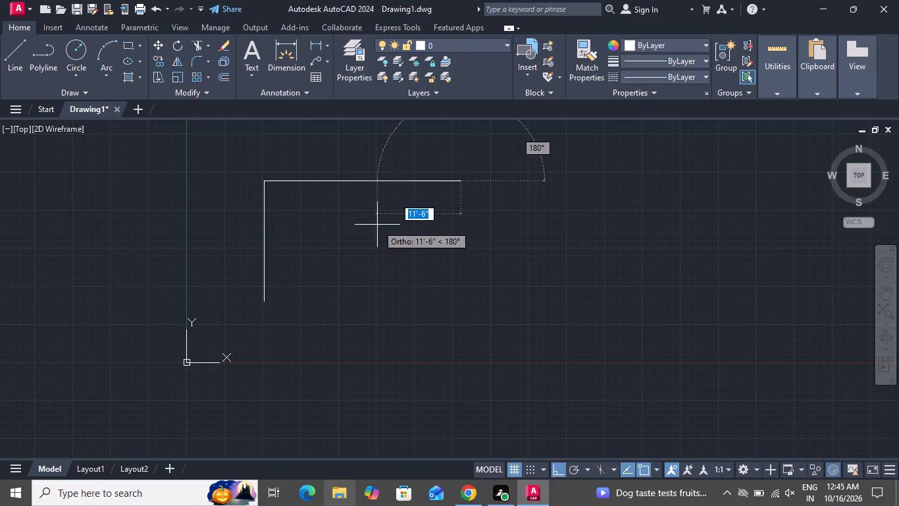
Complete the rectangle with a 16'6" segment downward and a 27' segment back to the start, ending the Line command.
scroll(381, 250, "down", 1)
scroll(384, 263, "up", 1)
type("16'6")
key("shift+quotedbl")
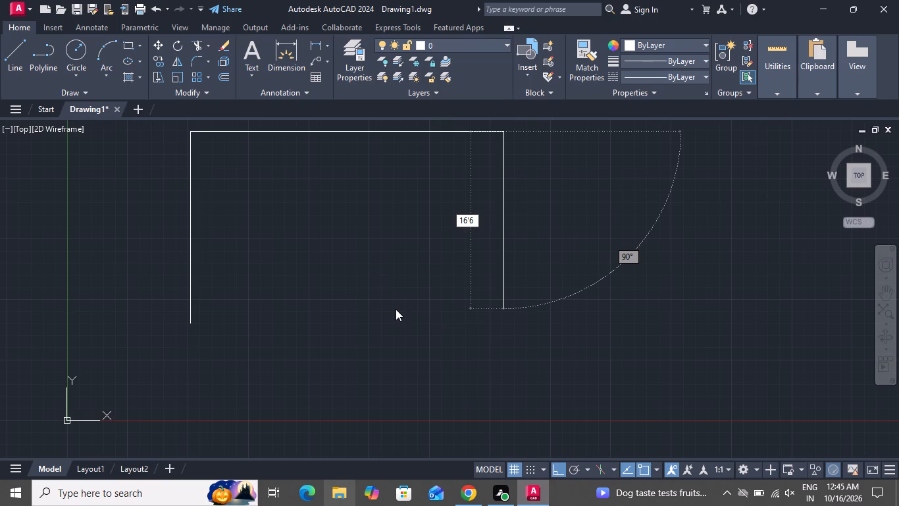
key("Return")
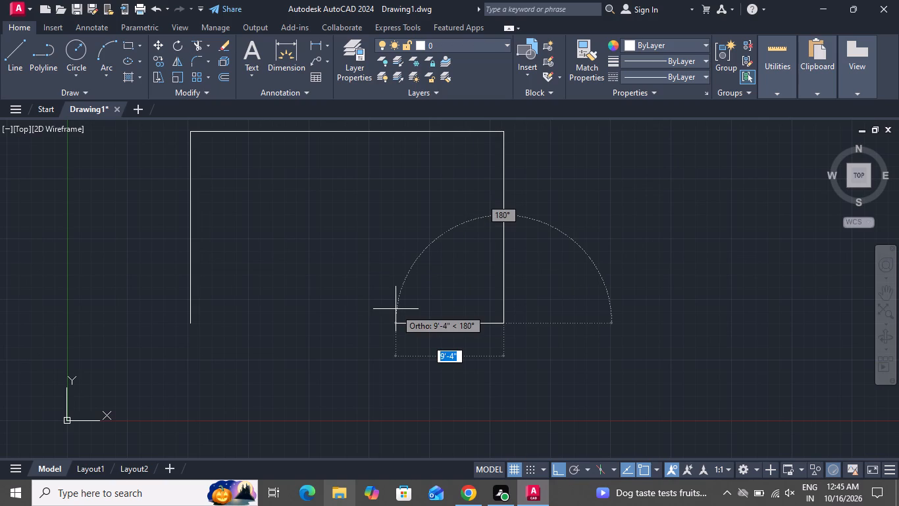
type("27'")
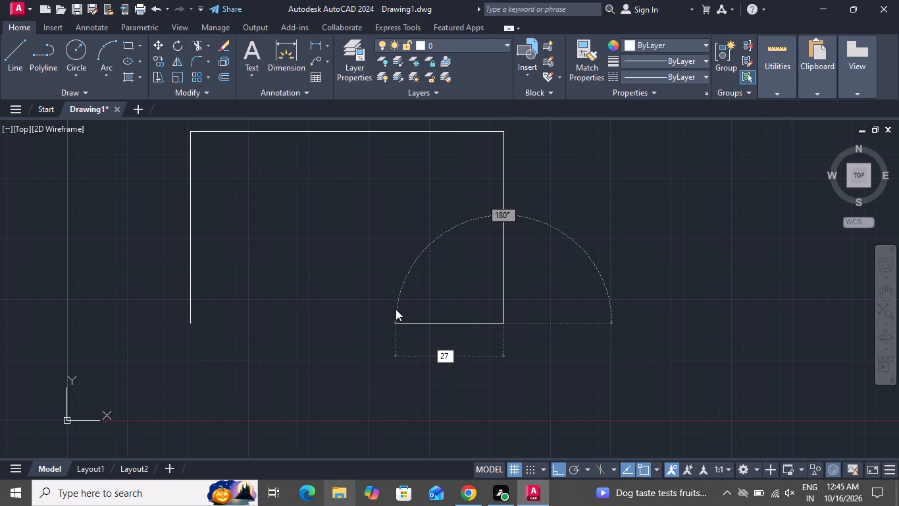
key("Return")
right_click(396, 309)
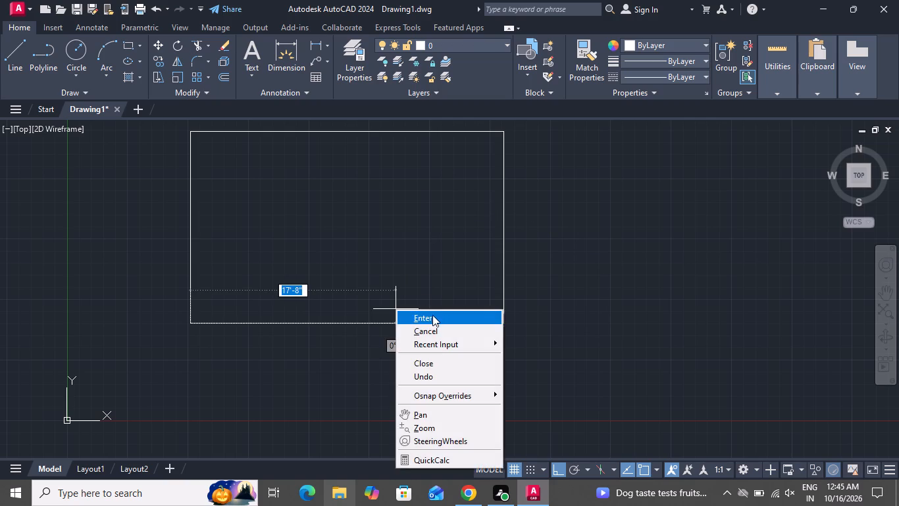
left_click(430, 326)
Move the whole rectangle horizontally to the right, away from the Y axis, with ortho mode on.
scroll(430, 326, "down", 3)
scroll(455, 270, "up", 1)
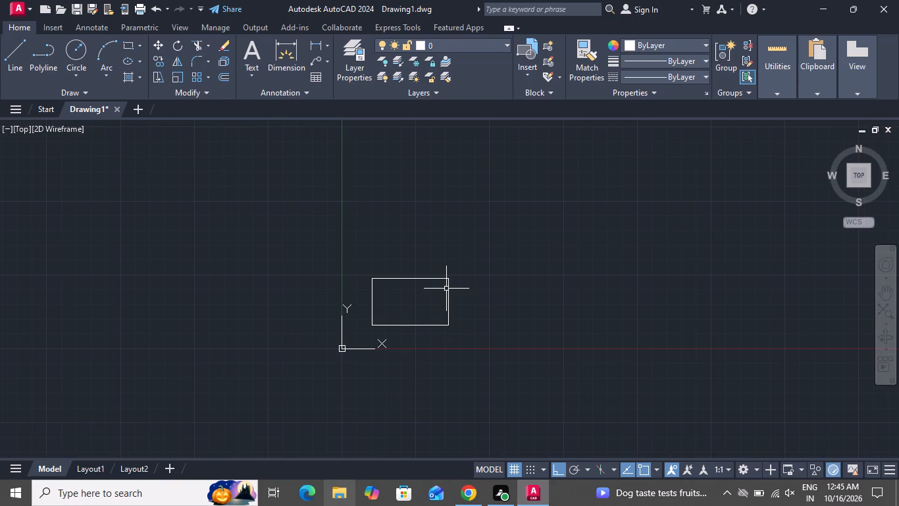
left_click(507, 233)
left_click(303, 370)
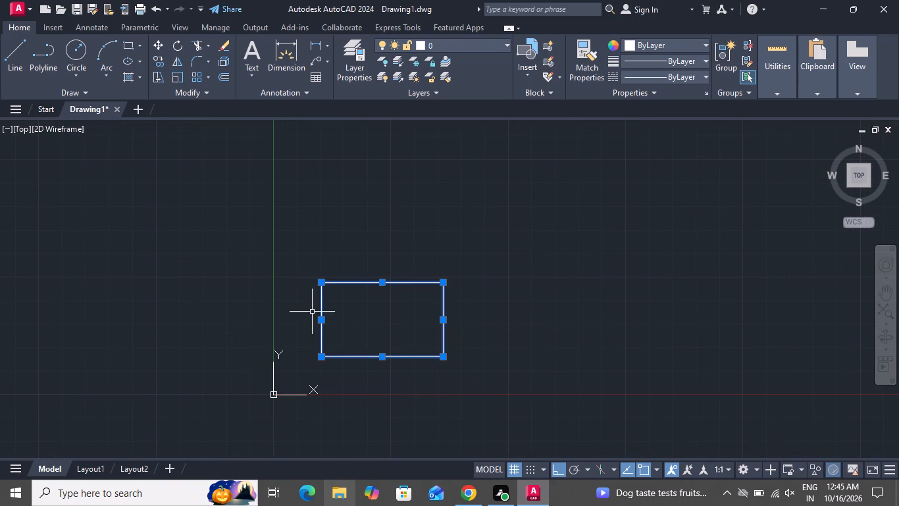
left_click(158, 37)
left_click(159, 45)
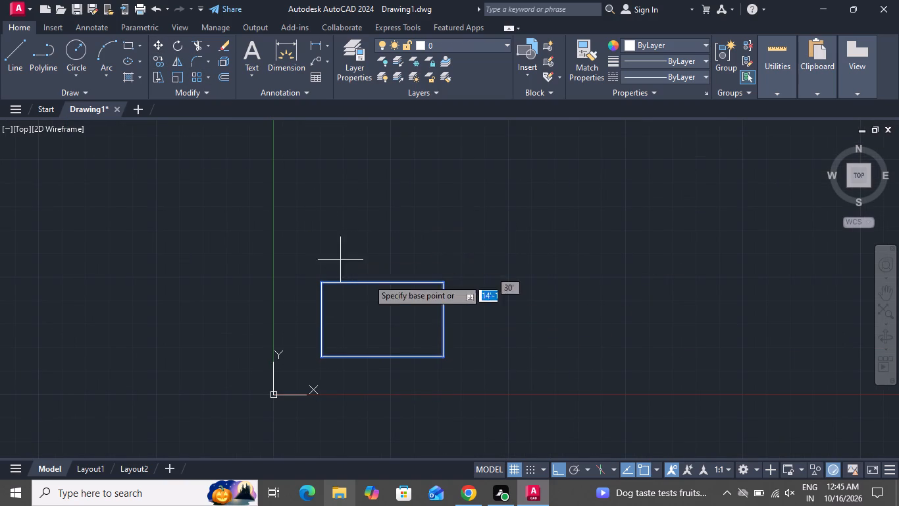
left_click(376, 285)
left_click(578, 185)
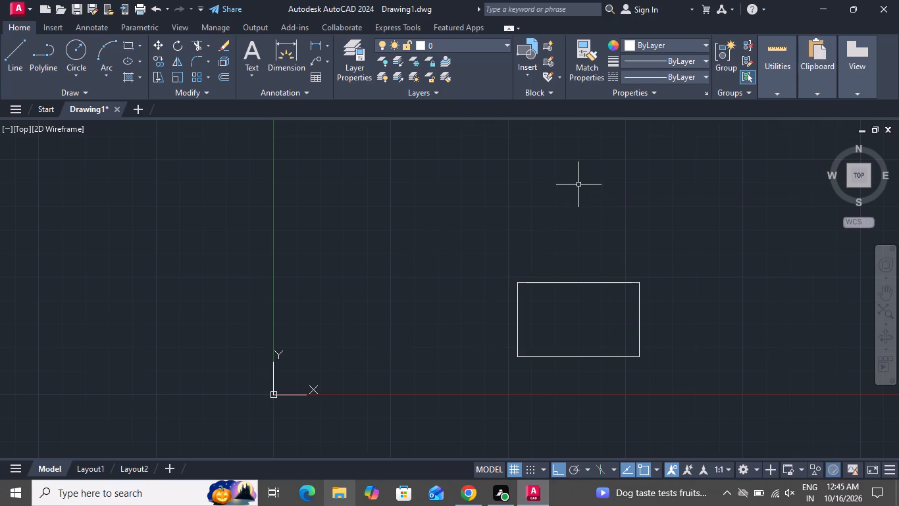
Turn off ortho mode and move the whole rectangle about 54' to the right and 46' up.
scroll(521, 391, "up", 2)
scroll(521, 391, "down", 3)
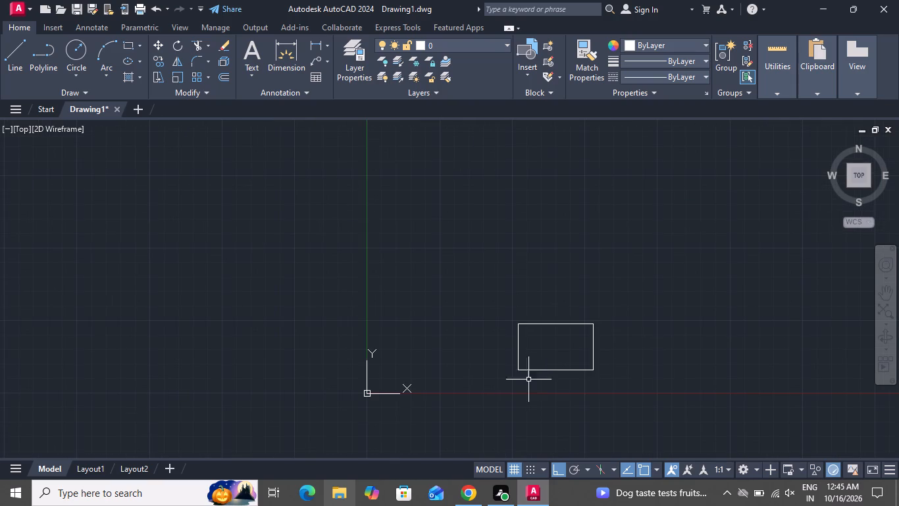
left_click(681, 314)
left_click(472, 387)
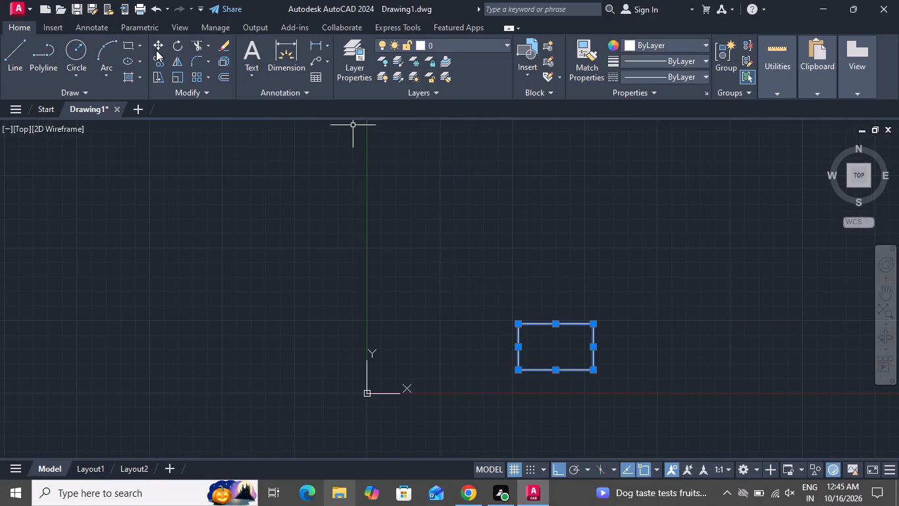
left_click(157, 50)
left_click(562, 468)
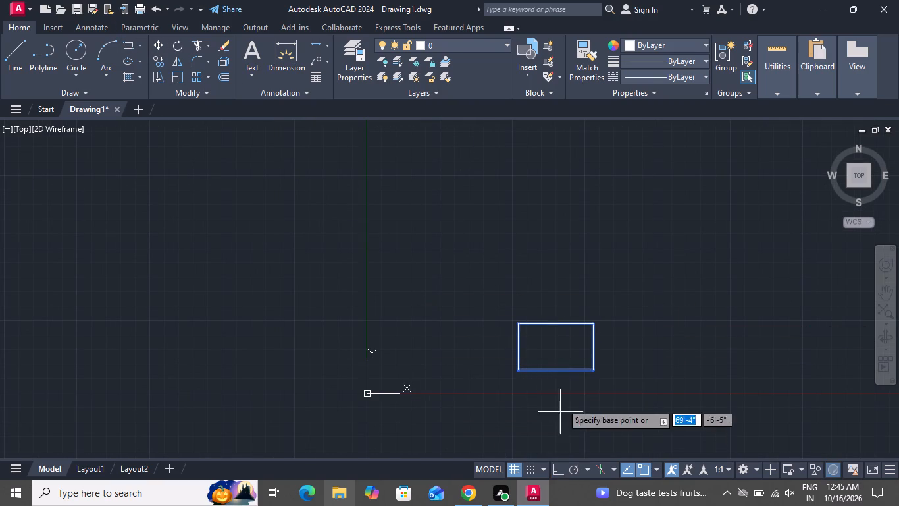
left_click(569, 316)
scroll(562, 287, "down", 4)
scroll(765, 192, "up", 3)
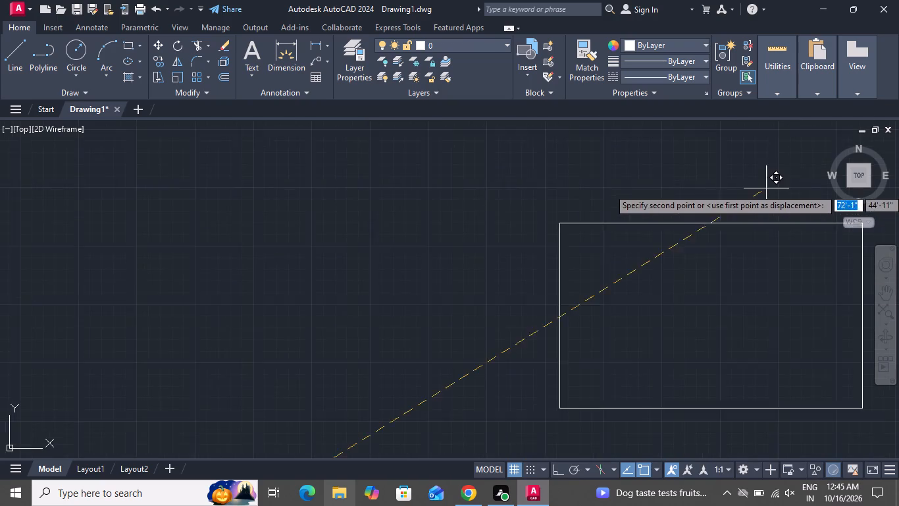
scroll(766, 188, "up", 1)
scroll(513, 157, "down", 6)
scroll(483, 152, "up", 2)
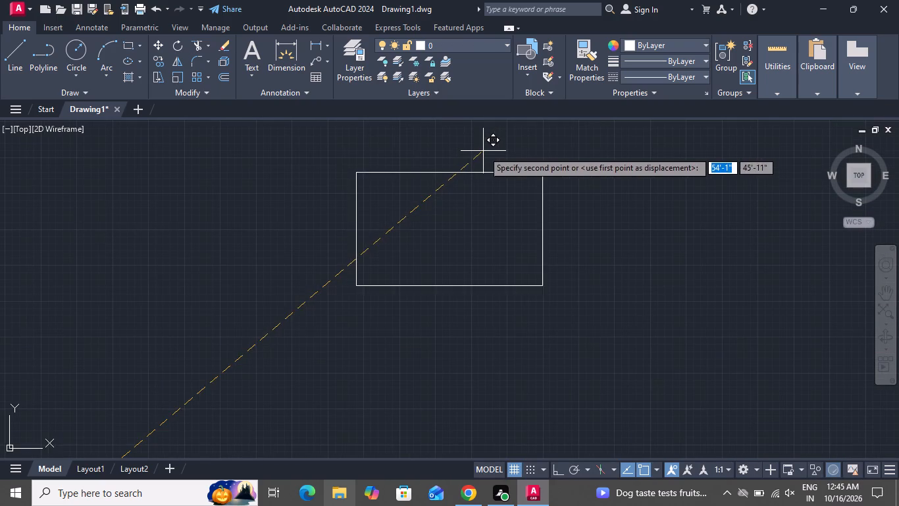
left_click(483, 152)
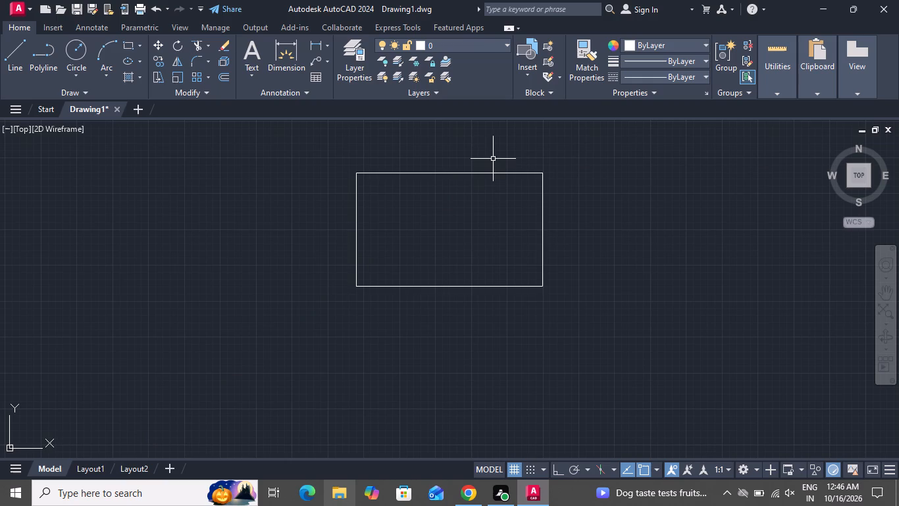
Offset all four sides of the rectangle 6" inward and end the Offset command.
key("o")
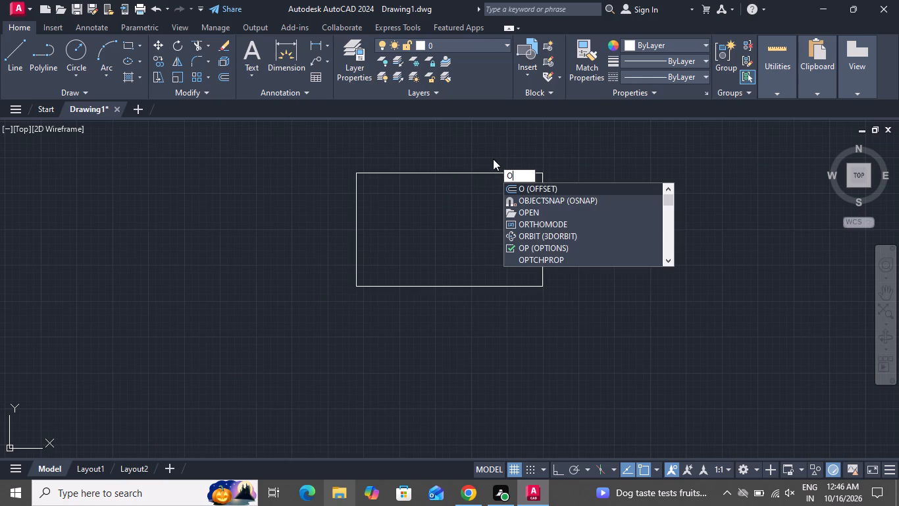
key("space")
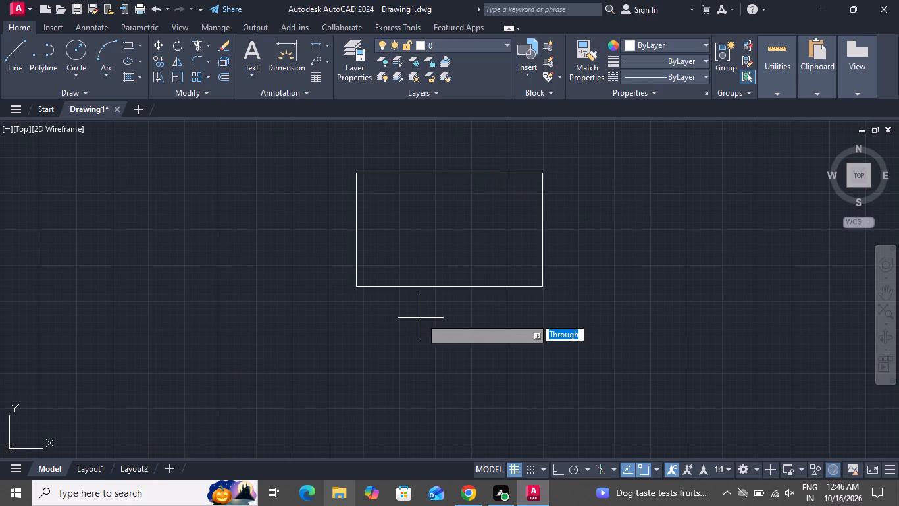
key("6")
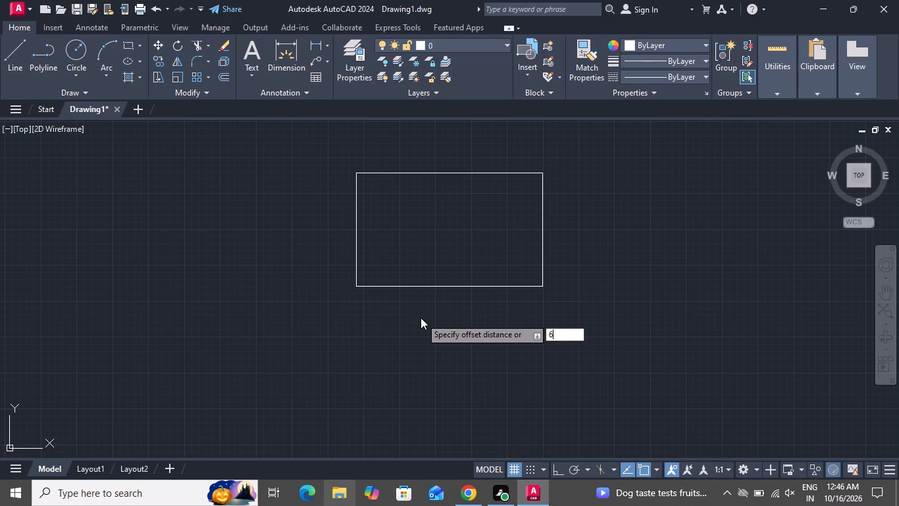
key("shift+quotedbl")
key("Return")
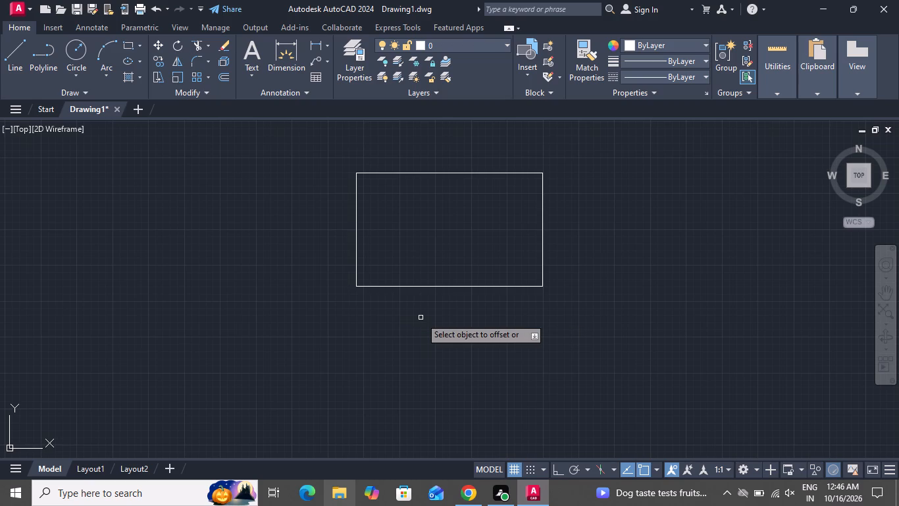
left_click(532, 173)
left_click(515, 245)
left_click(544, 218)
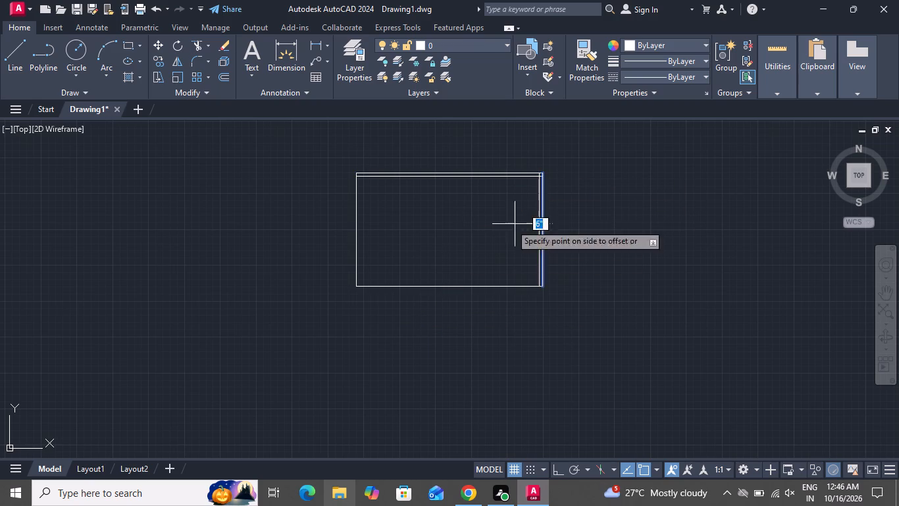
left_click(504, 225)
left_click(357, 230)
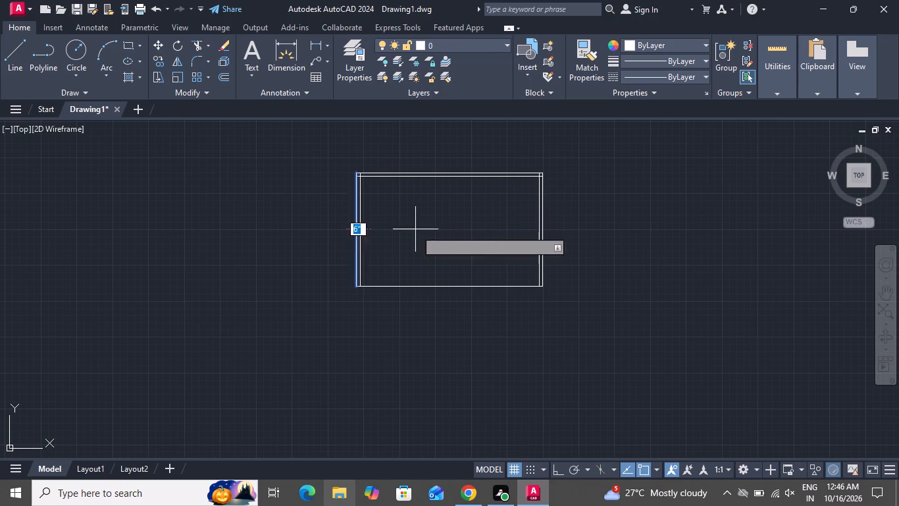
left_click(415, 229)
left_click(420, 285)
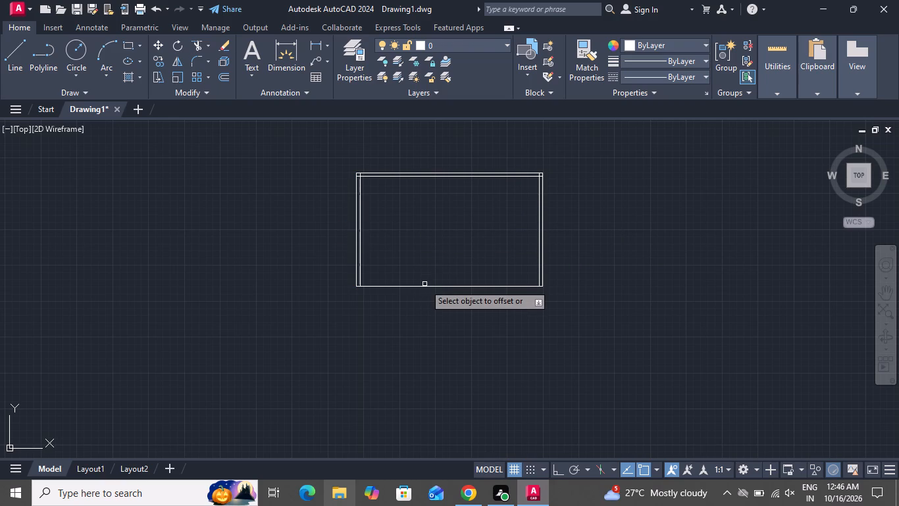
left_click(425, 286)
left_click(436, 246)
right_click(438, 244)
left_click(481, 262)
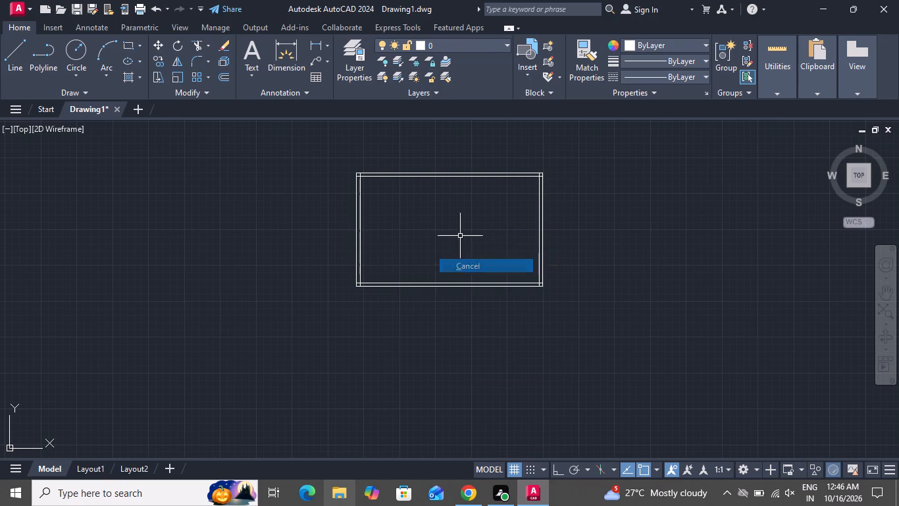
Trim the overlapping ends of the inner offset lines at the rectangle's upper-left corner.
left_click(194, 45)
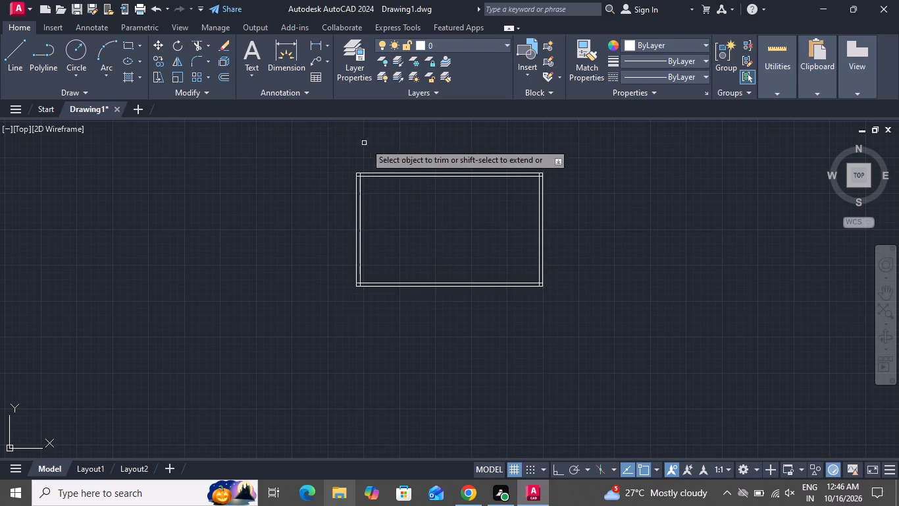
scroll(356, 165, "up", 2)
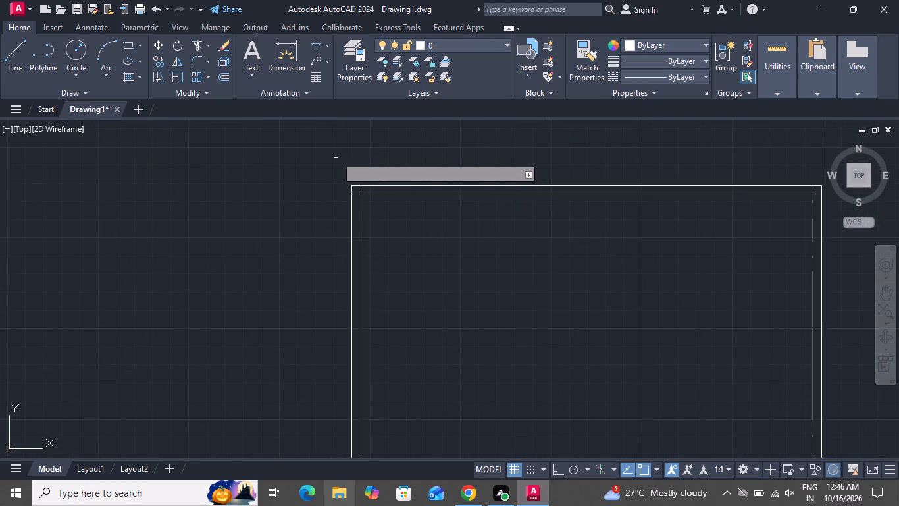
scroll(336, 156, "up", 3)
left_click(420, 291)
left_click(466, 293)
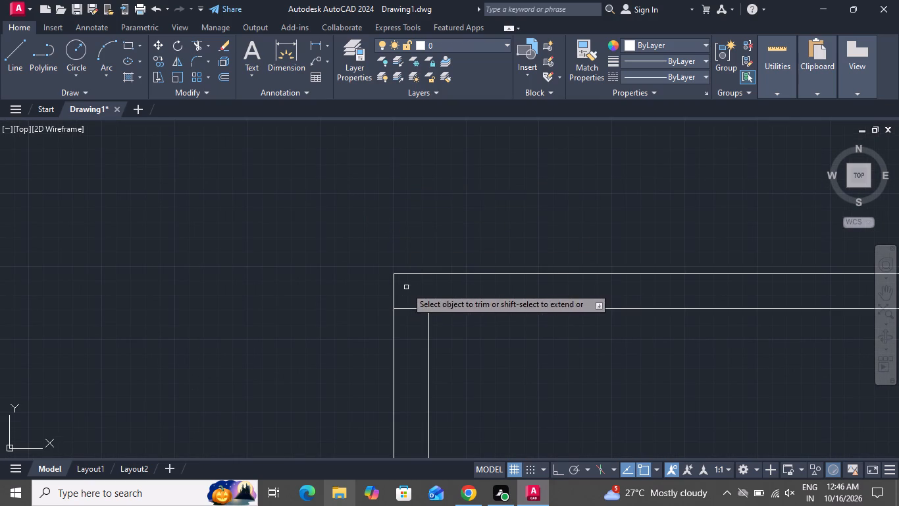
left_click(406, 287)
left_click(409, 329)
scroll(411, 190, "down", 2)
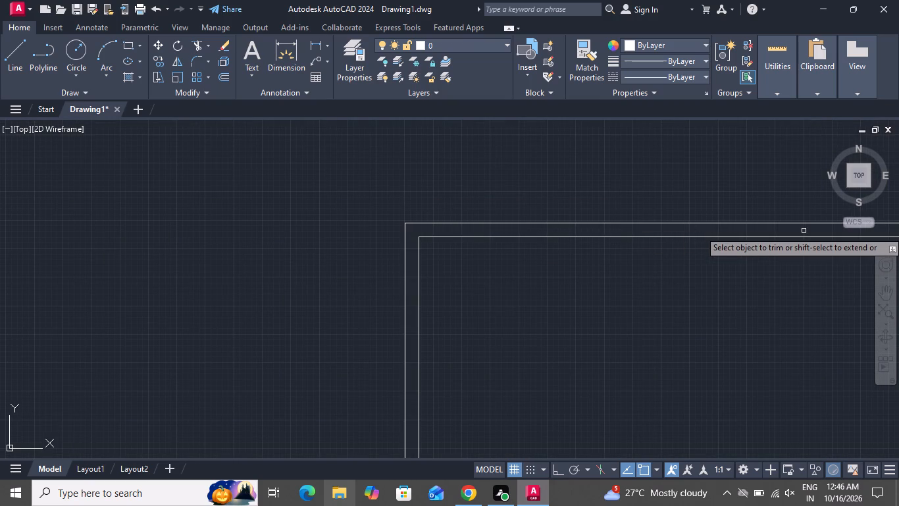
scroll(480, 197, "down", 3)
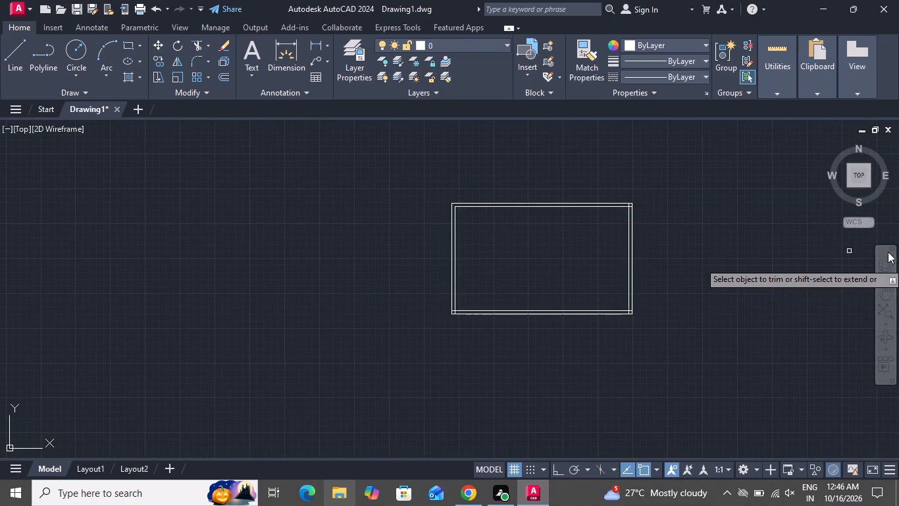
Trim the overlapping ends of the inner offset lines at the rectangle's upper-right corner.
scroll(654, 190, "up", 2)
scroll(602, 220, "down", 1)
scroll(601, 220, "up", 3)
scroll(576, 241, "down", 1)
scroll(577, 240, "up", 2)
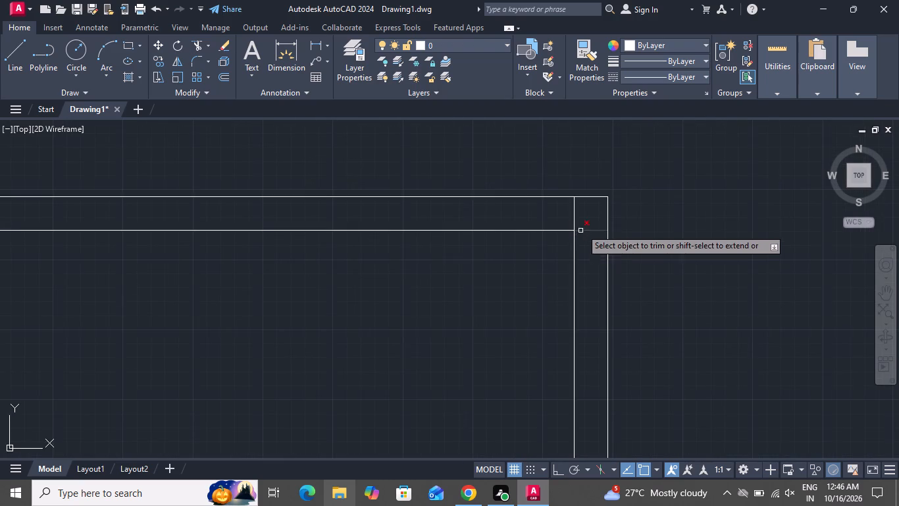
scroll(588, 220, "up", 2)
left_click(588, 215)
left_click(501, 204)
left_click(618, 201)
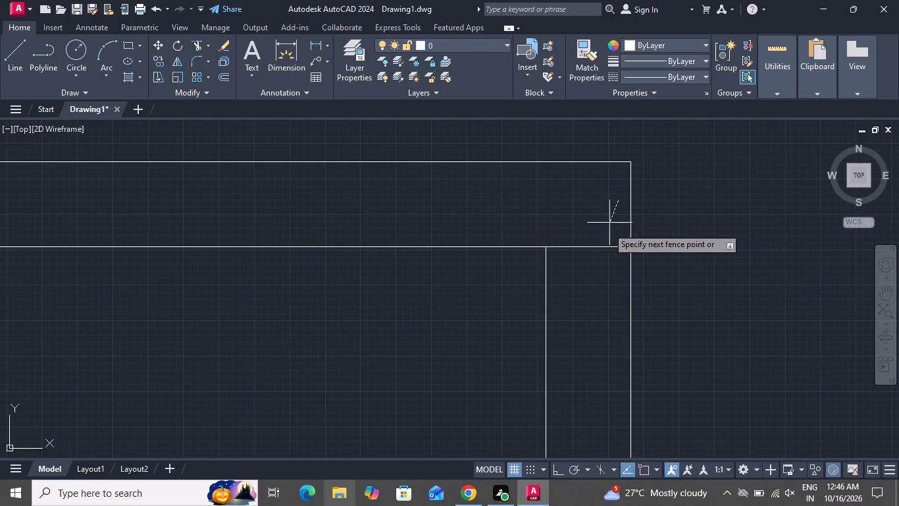
left_click(589, 304)
Trim the overlapping ends of the inner offset lines at the rectangle's lower-right corner.
scroll(624, 208, "down", 8)
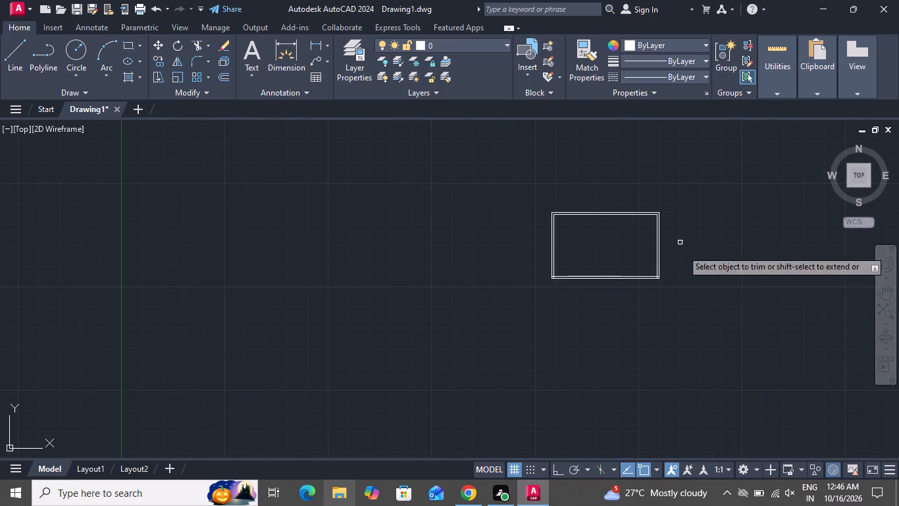
scroll(668, 279, "up", 9)
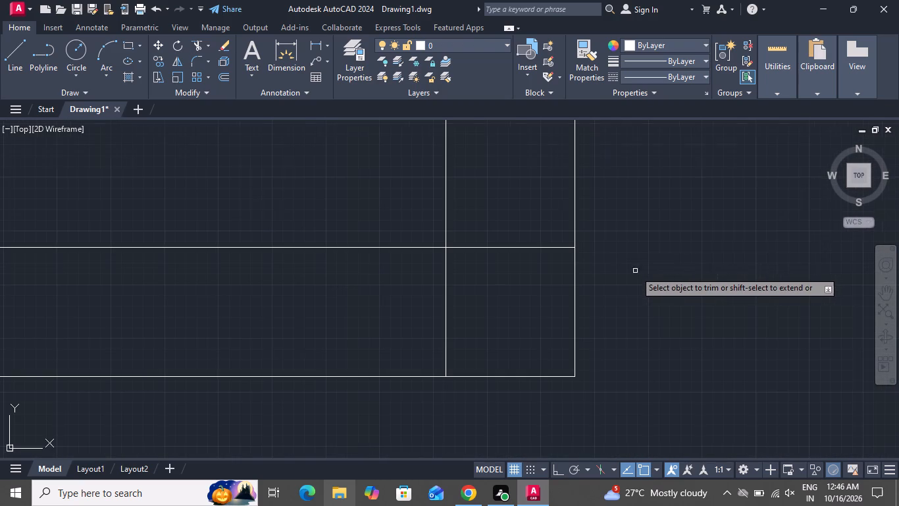
left_click(541, 216)
left_click(519, 282)
left_click(518, 281)
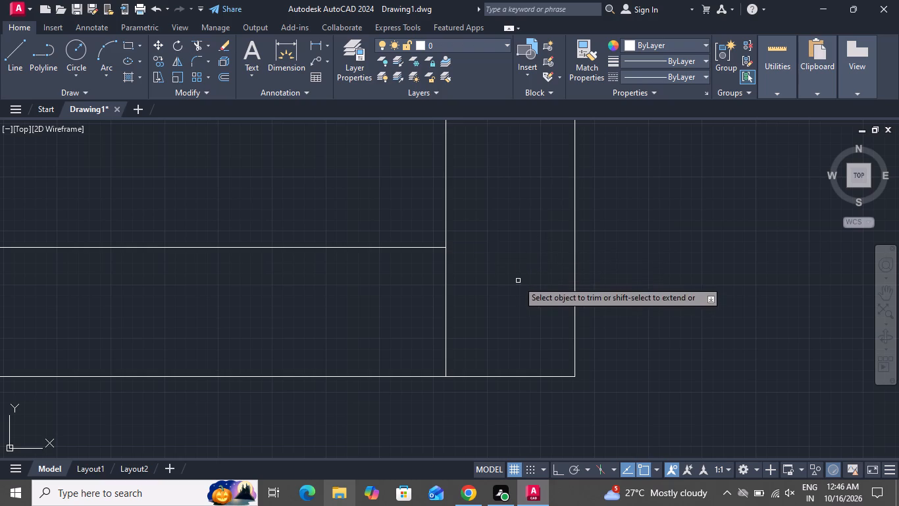
left_click(361, 297)
left_click(523, 252)
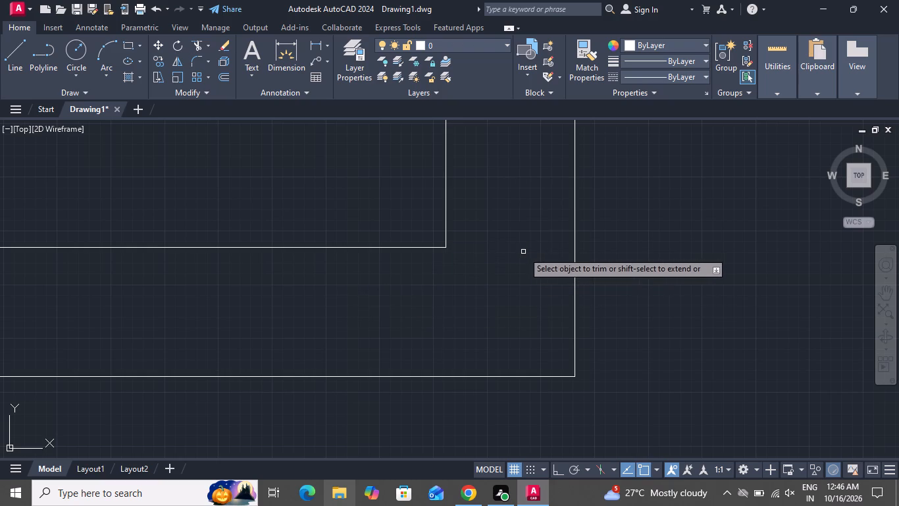
Trim the overlapping ends of the inner offset lines at the rectangle's lower-left corner and end the Trim command.
scroll(545, 295, "up", 1)
scroll(545, 295, "down", 1)
scroll(545, 295, "up", 1)
scroll(545, 295, "down", 8)
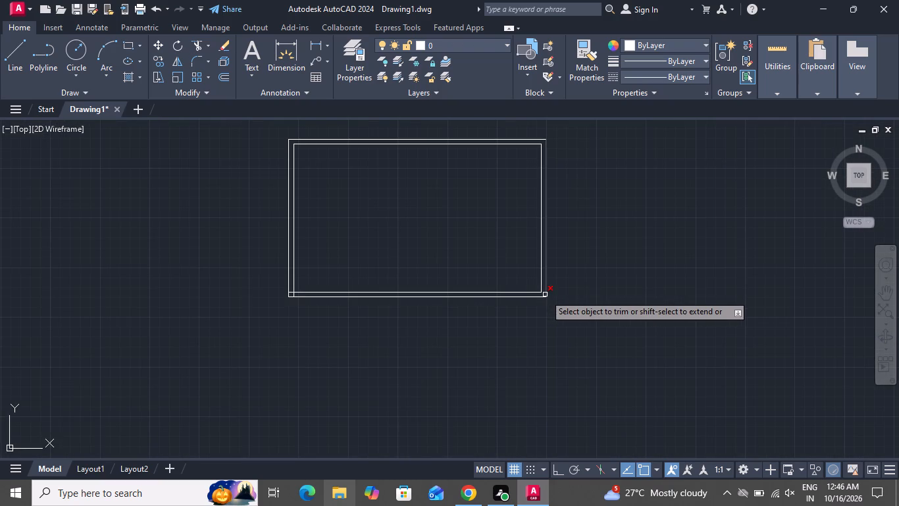
scroll(281, 287, "up", 7)
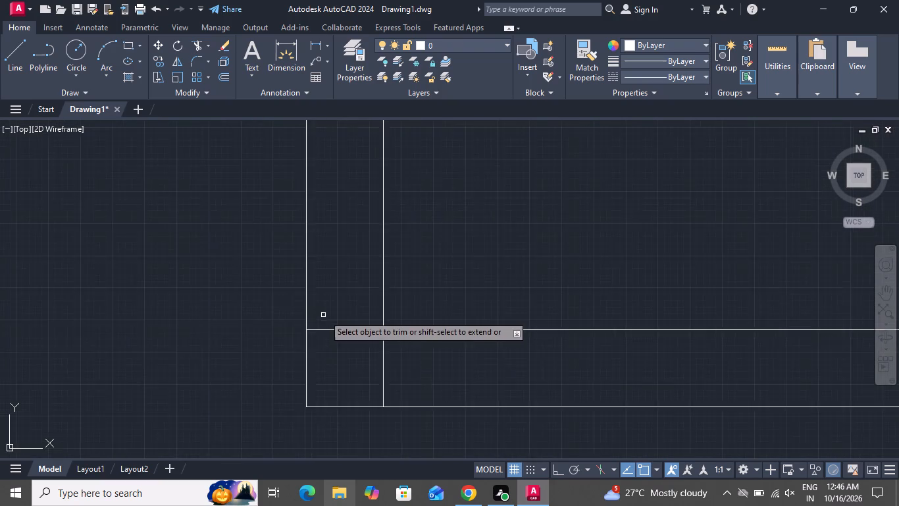
scroll(324, 315, "up", 2)
left_click(340, 312)
left_click(342, 405)
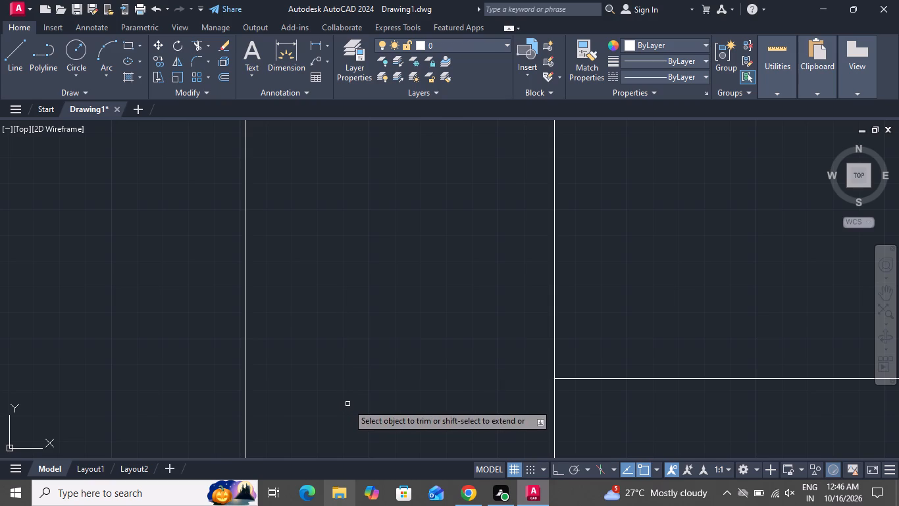
scroll(388, 343, "down", 3)
left_click_drag(413, 378, 421, 378)
left_click(482, 378)
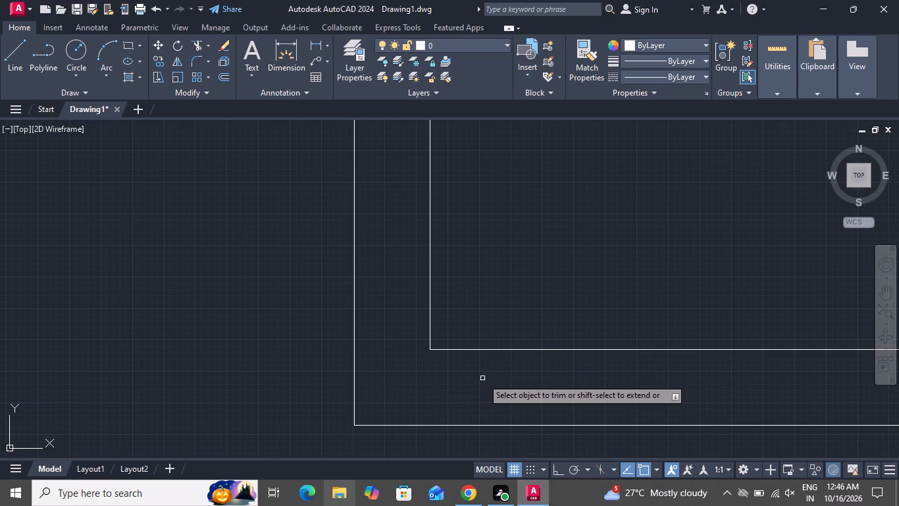
scroll(481, 378, "down", 1)
scroll(479, 379, "up", 1)
scroll(476, 381, "down", 8)
scroll(544, 359, "down", 1)
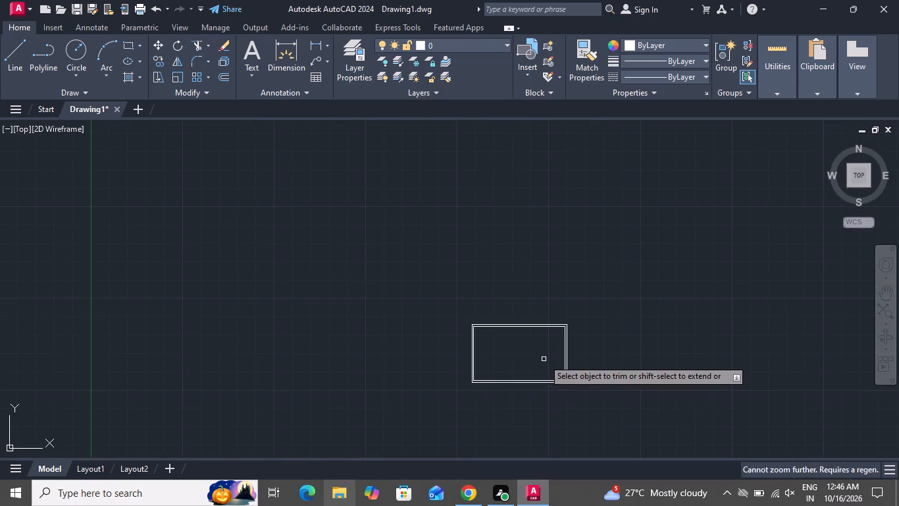
scroll(544, 359, "up", 3)
right_click(542, 357)
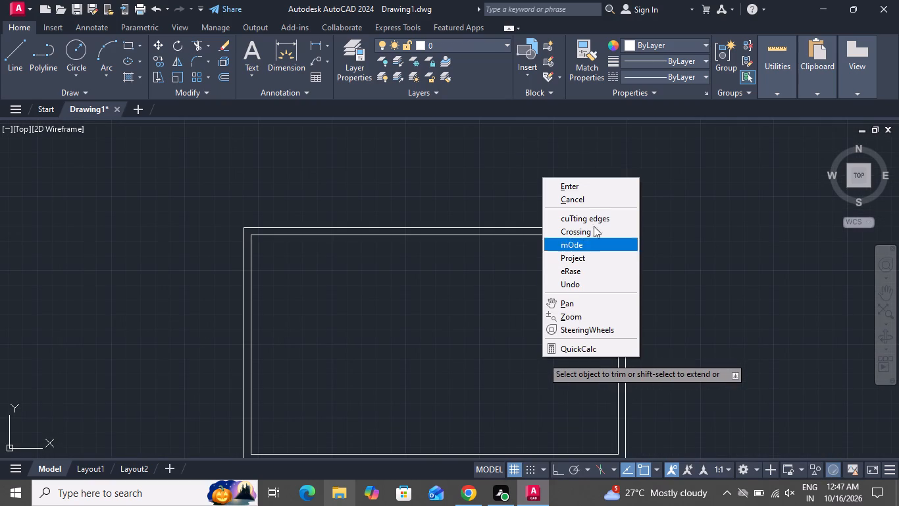
left_click(602, 192)
Offset the inner line of the left wall 9' to the right, using the Through option.
key("o")
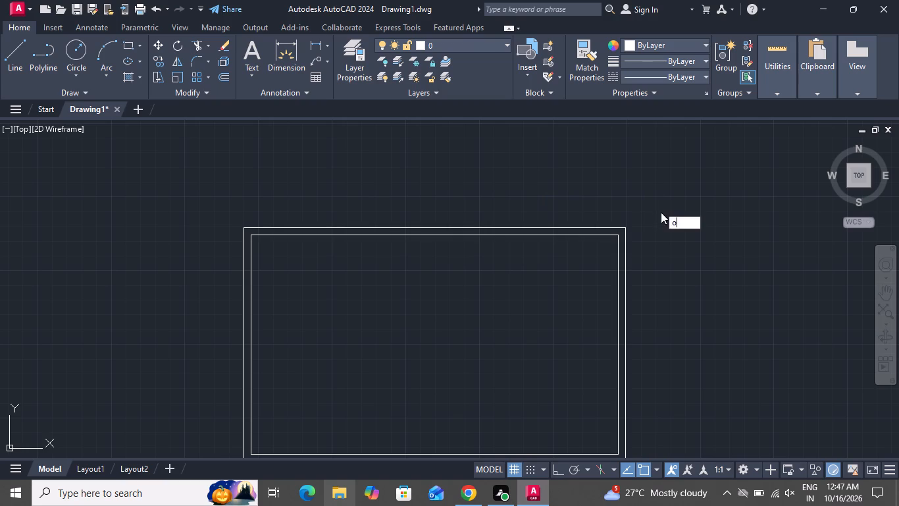
key("space")
type("t")
key("space")
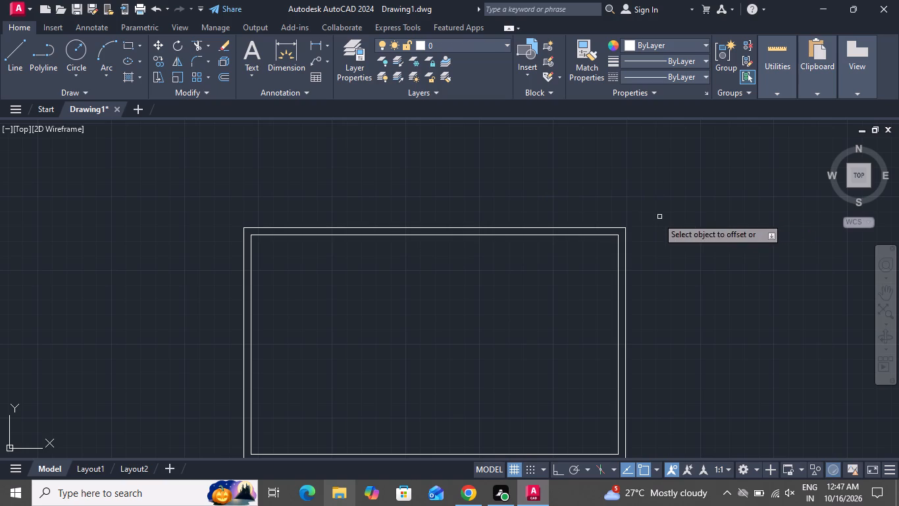
scroll(353, 209, "down", 3)
scroll(326, 240, "up", 3)
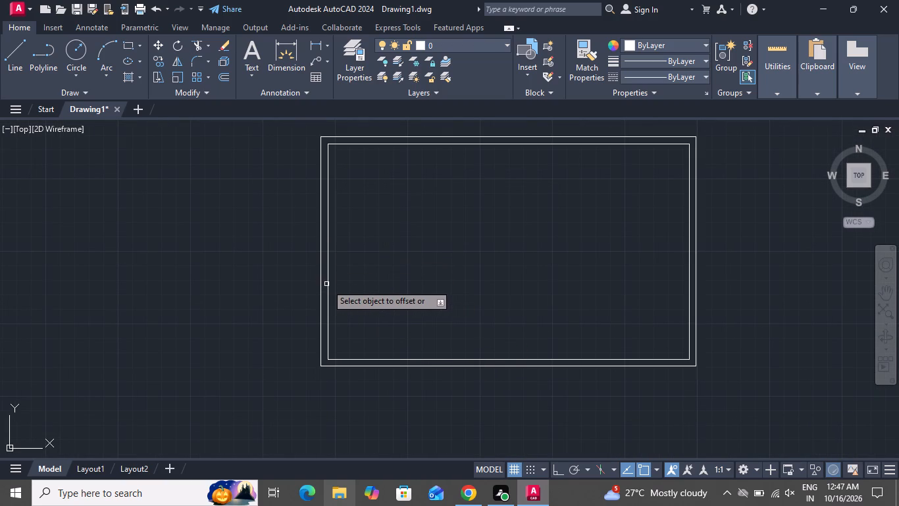
left_click(326, 285)
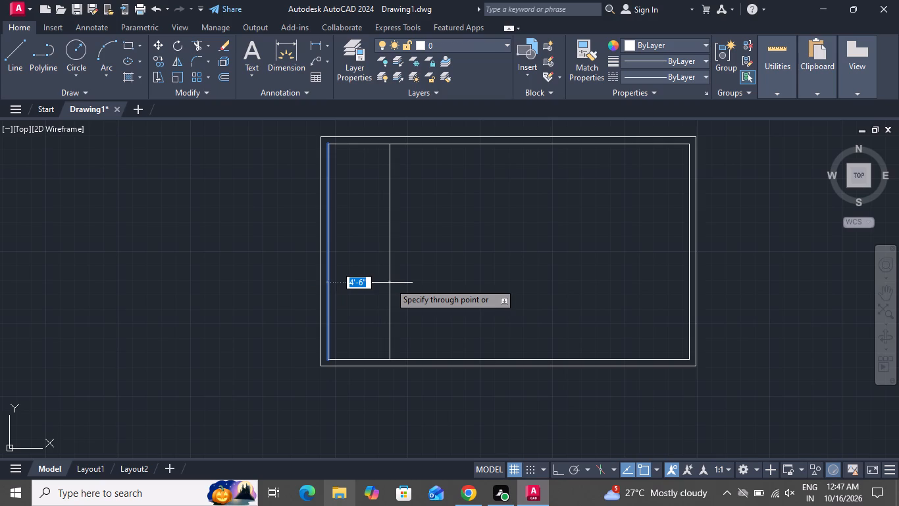
type("9'")
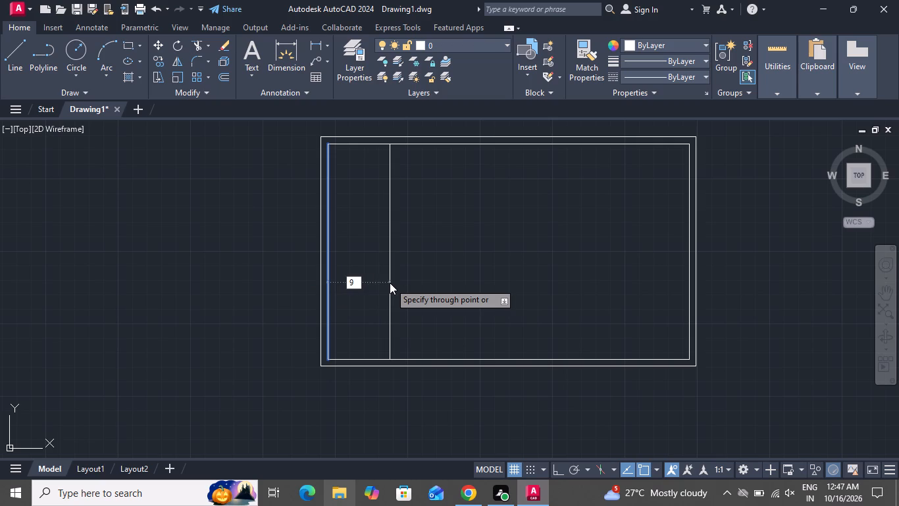
key("Return")
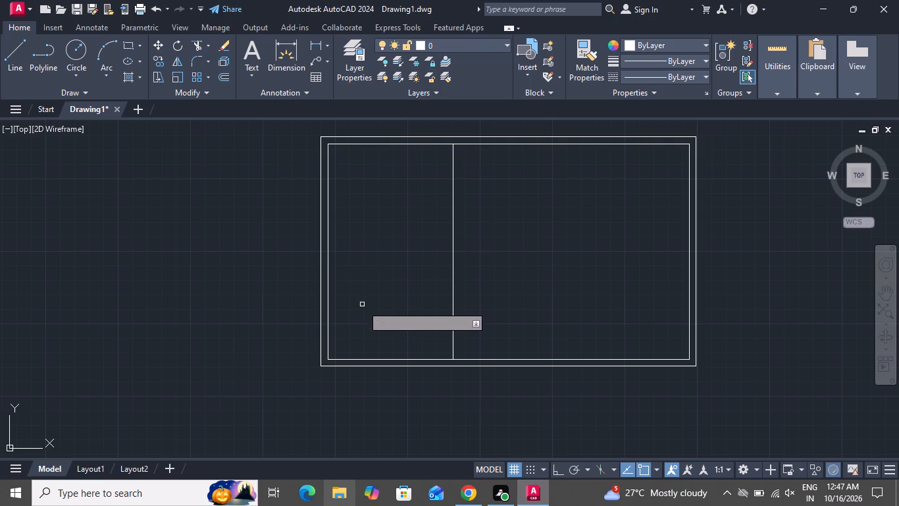
Offset the inner line of the bottom wall 12' upward.
left_click(363, 358)
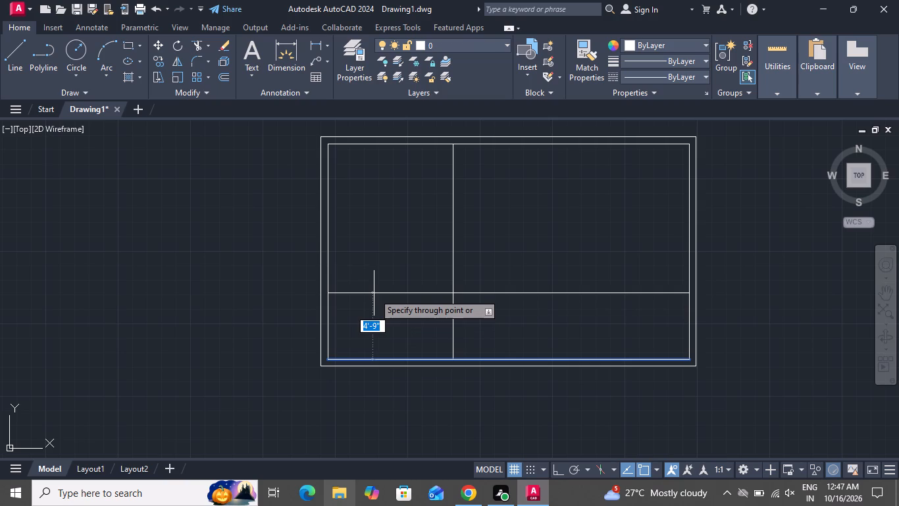
type("12")
key("apostrophe")
key("Return")
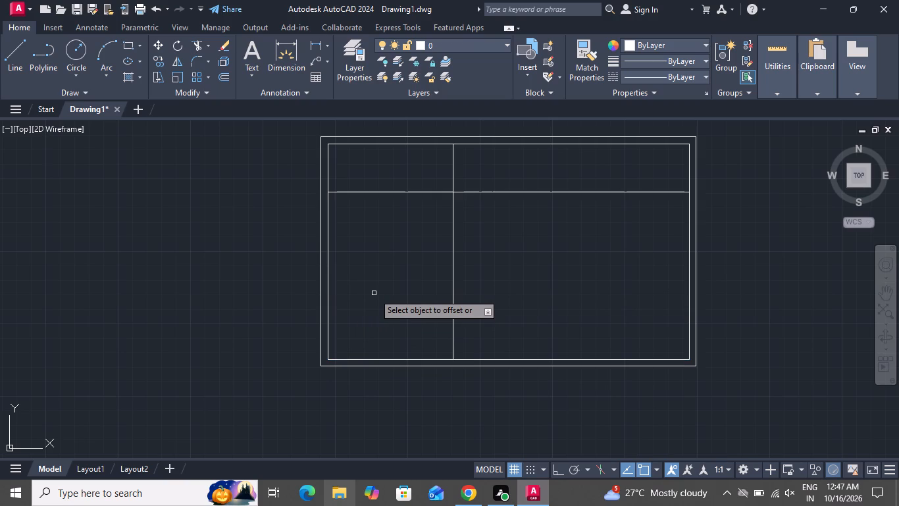
Make both partitions 6" thick by offsetting the horizontal line 6" upward and the vertical line 6" to the right; end Offset.
left_click(392, 194)
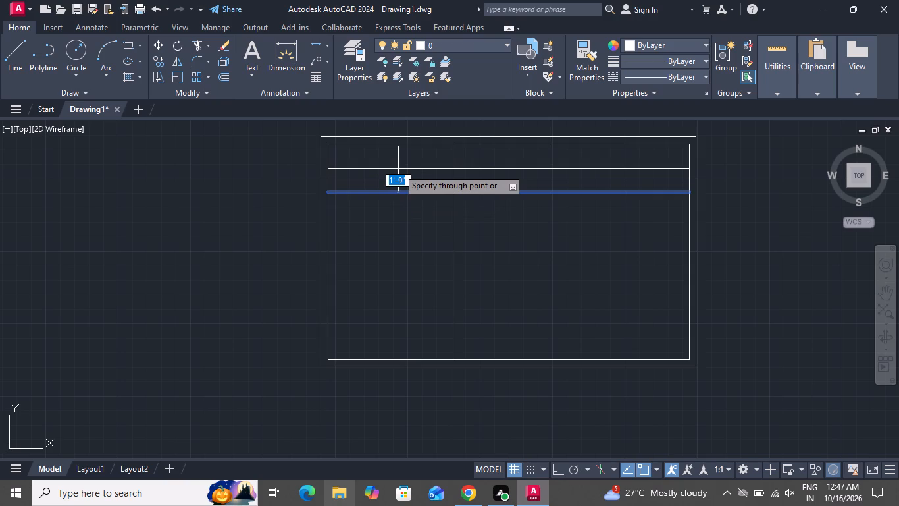
key("6")
key("shift+quotedbl")
key("Return")
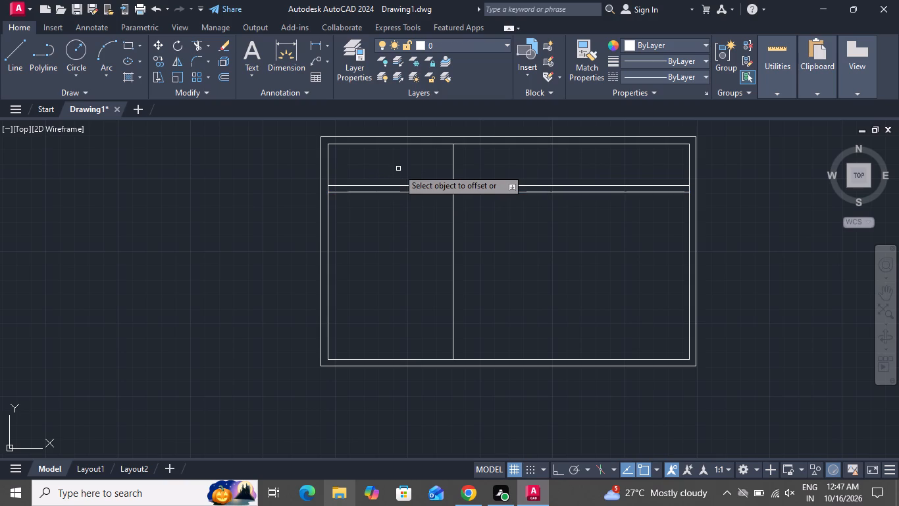
left_click(453, 284)
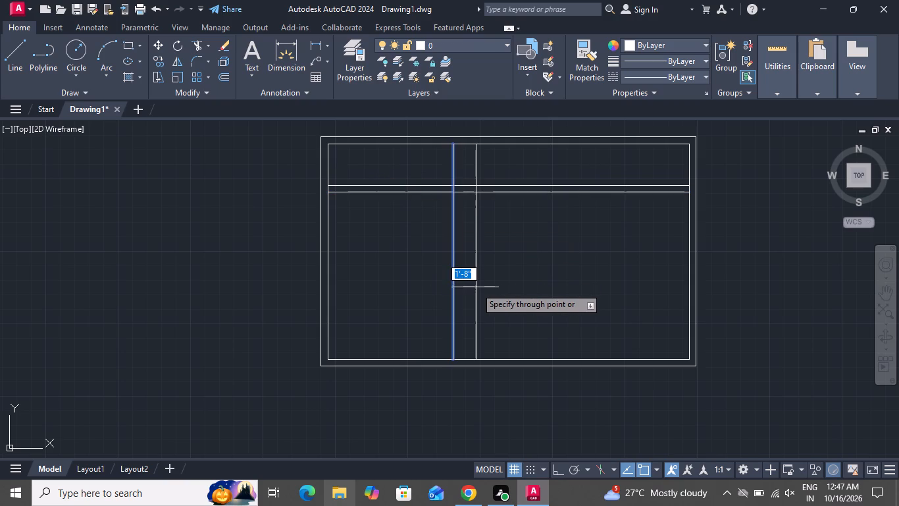
key("6")
key("shift+quotedbl")
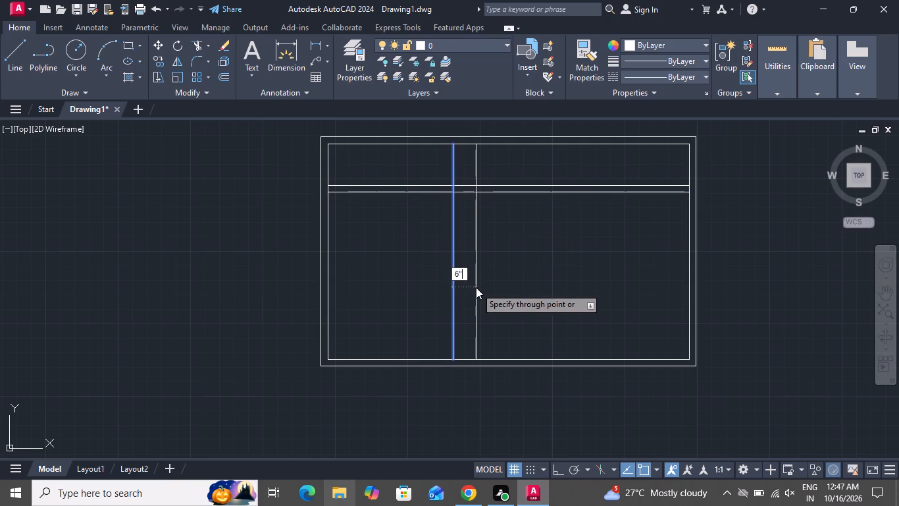
key("Return")
right_click(476, 287)
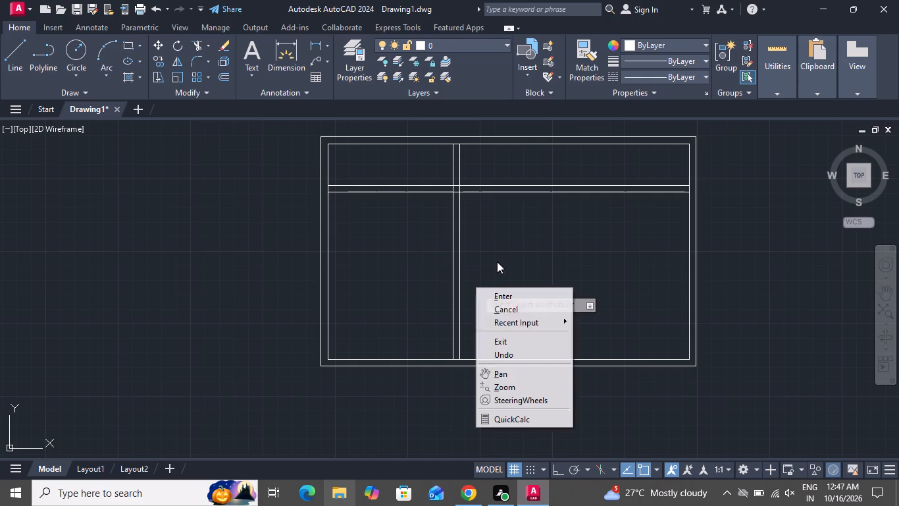
left_click(494, 313)
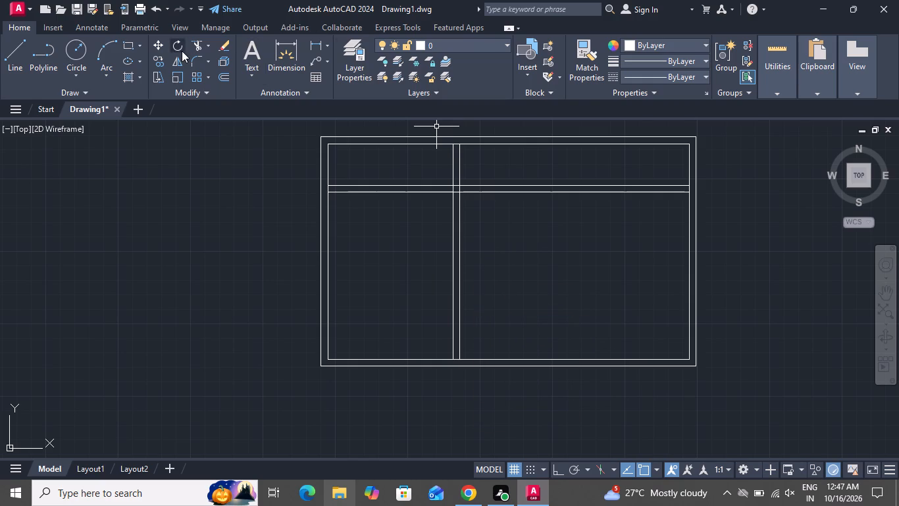
Trim both horizontal partition lines where they extend to the right of the vertical partition, and end the Trim command.
left_click(193, 45)
left_click(538, 171)
left_click(529, 265)
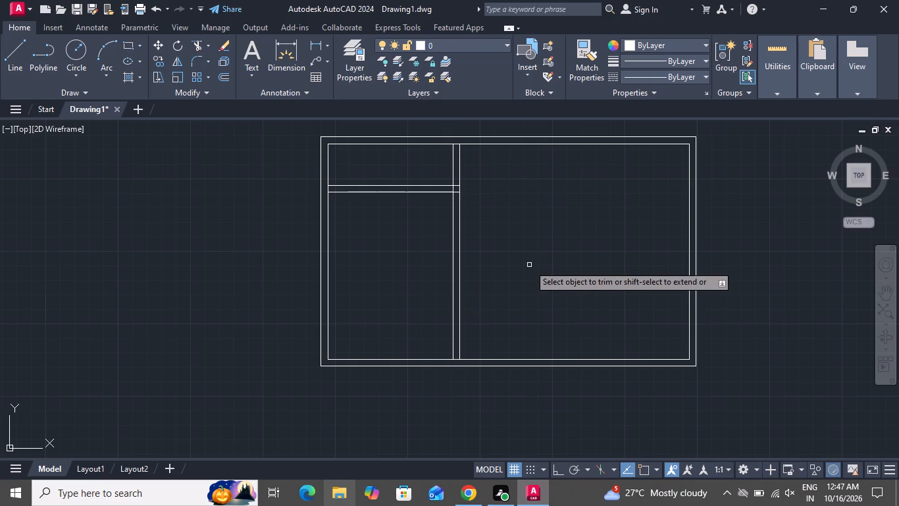
right_click(528, 257)
left_click(559, 274)
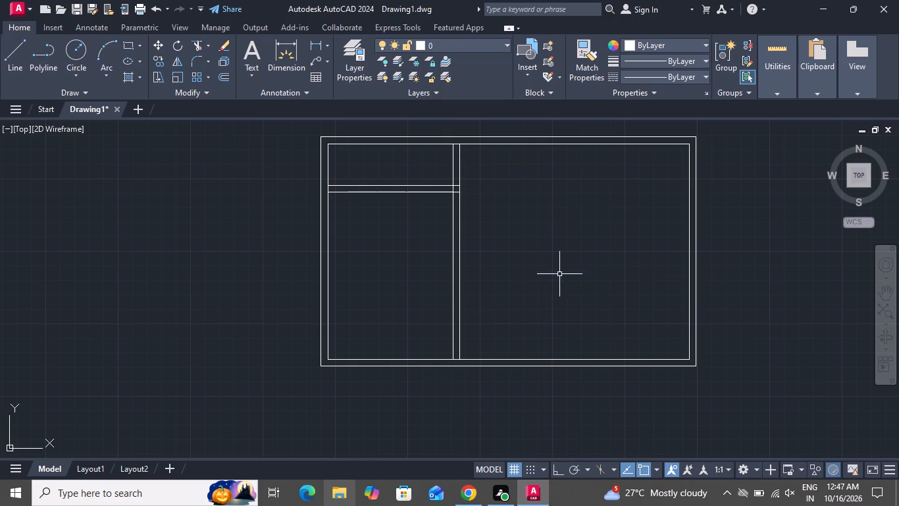
Offset the right line of the vertical partition 5'6" to the right, using the Through option.
type("o t")
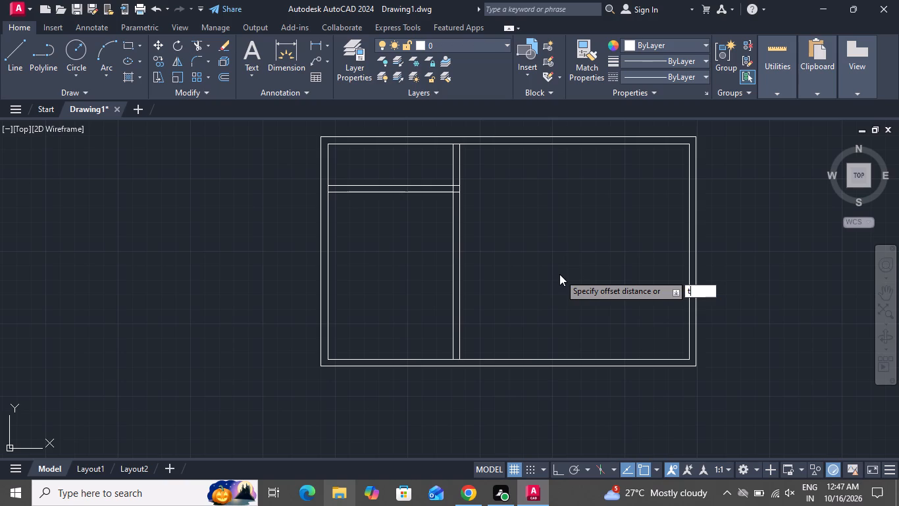
key("space")
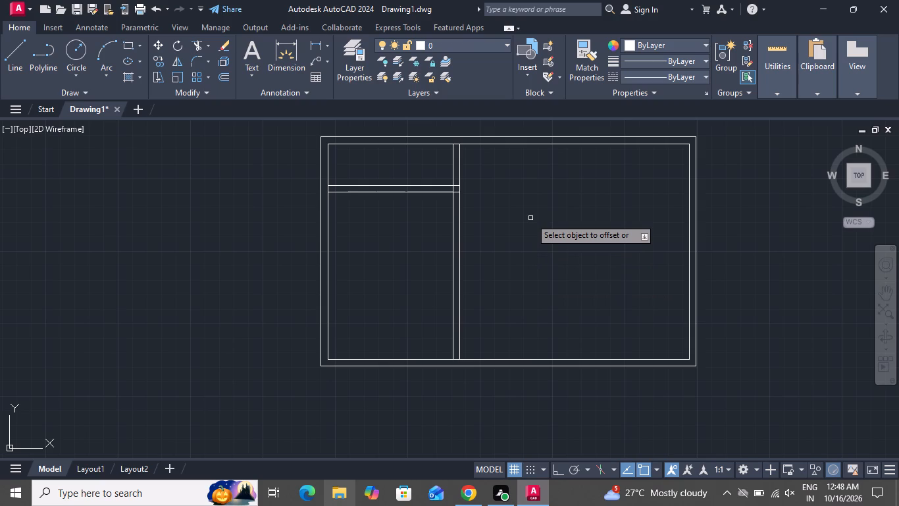
left_click(460, 268)
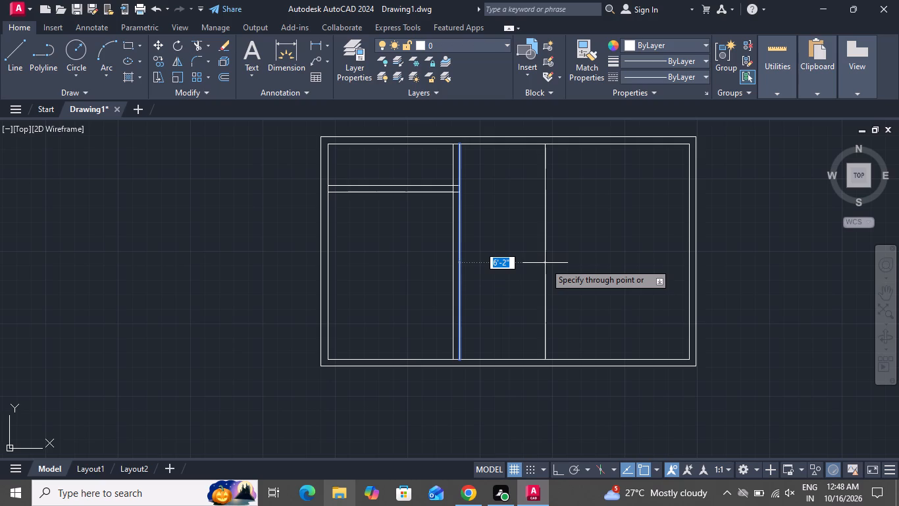
type("5'6")
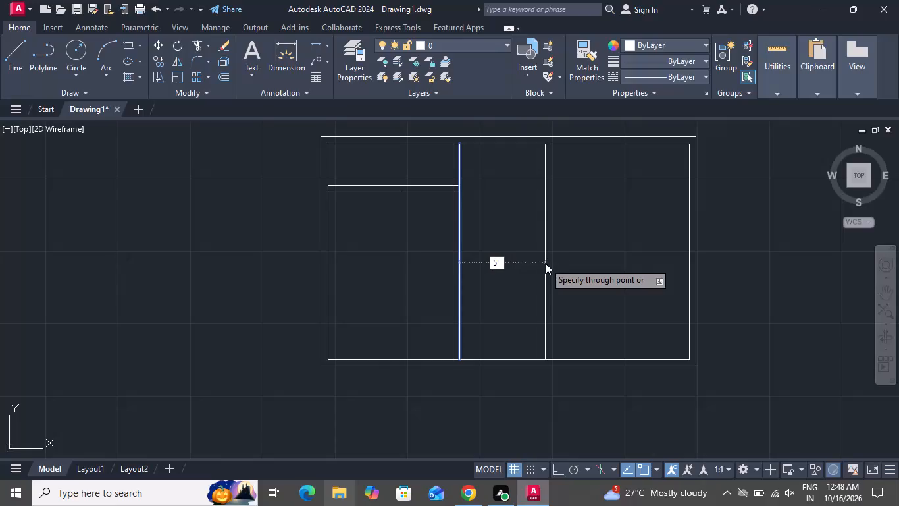
key("shift+quotedbl")
key("Return")
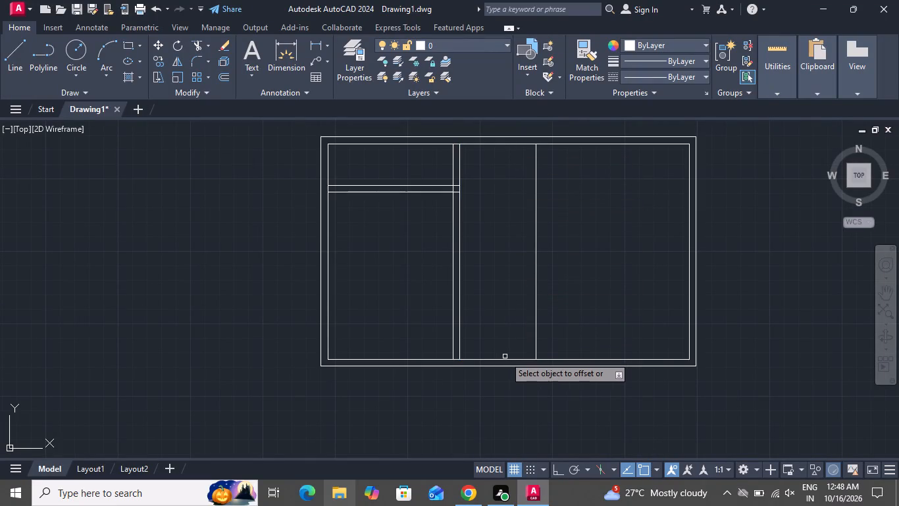
Offset the lower line of the horizontal partition 6'6" downward.
left_click(440, 193)
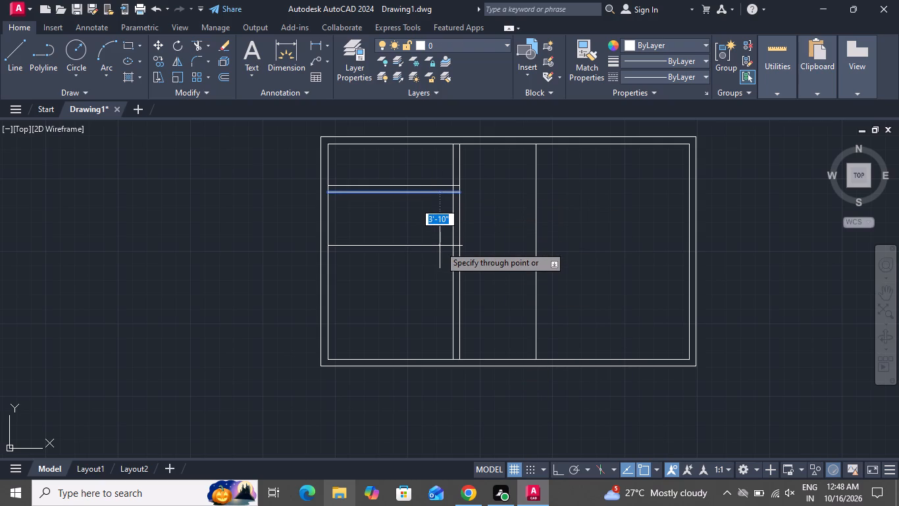
type("6'6")
key("shift+quotedbl")
key("Return")
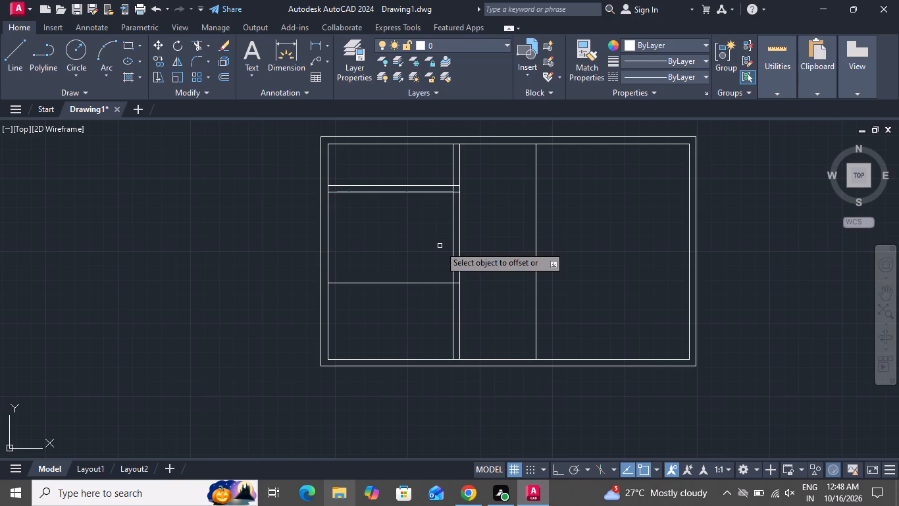
Offset the new horizontal line 6" downward to form a second horizontal partition, and end Offset.
left_click(441, 285)
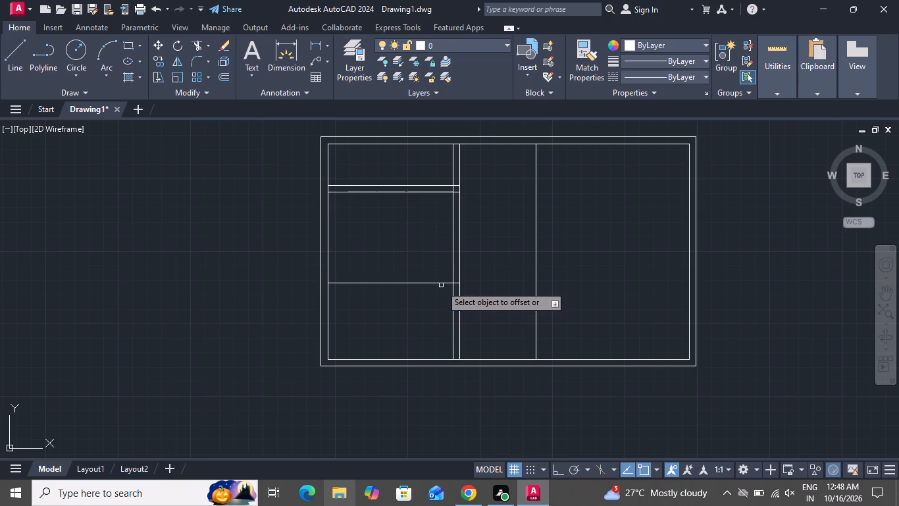
left_click(446, 283)
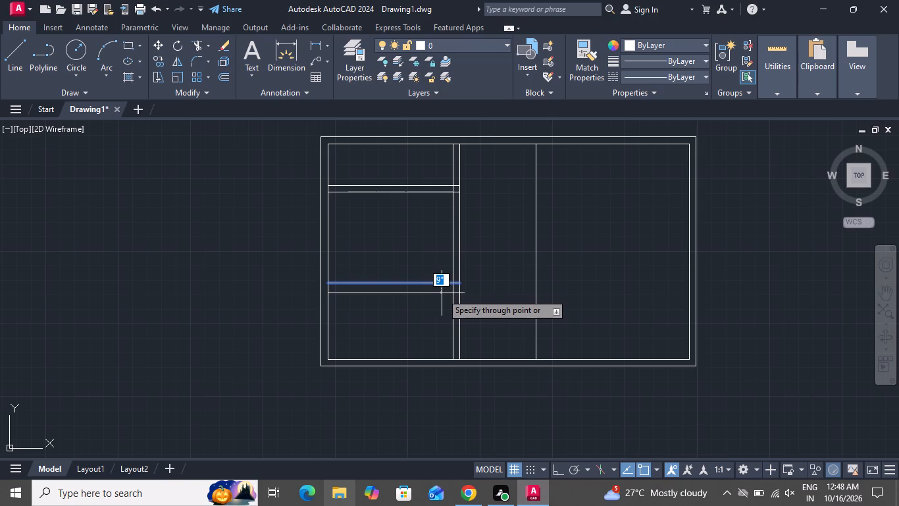
key("6")
key("shift+quotedbl")
key("Return")
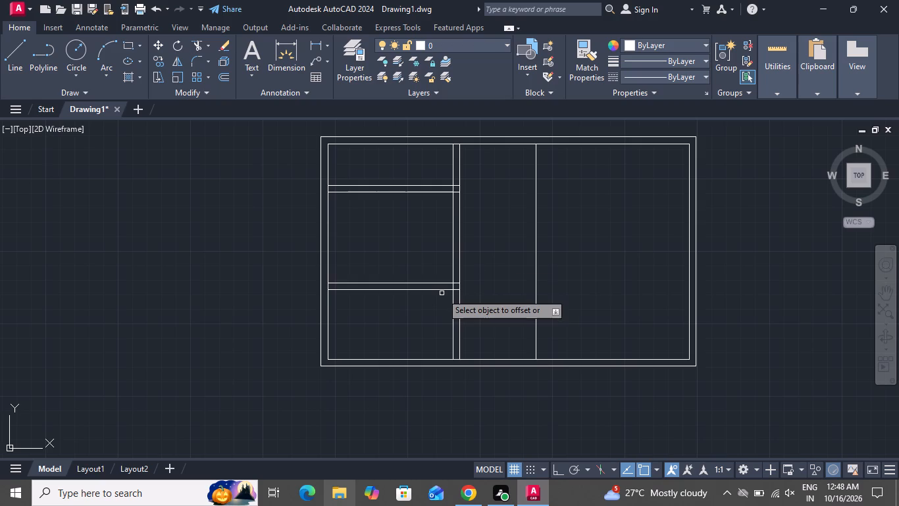
right_click(494, 260)
left_click(501, 279)
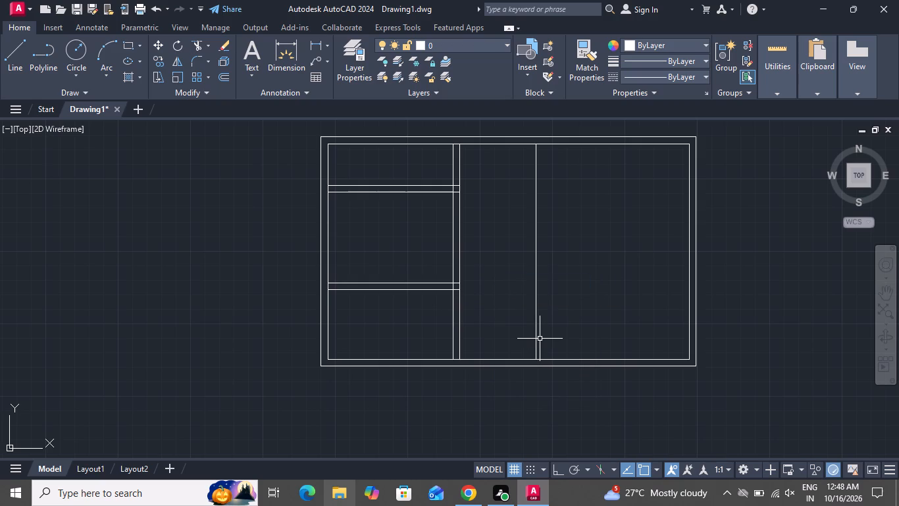
Extend all four horizontal partition lines rightward to the single vertical line, and end the Extend command.
type("ex")
key("space")
key("space")
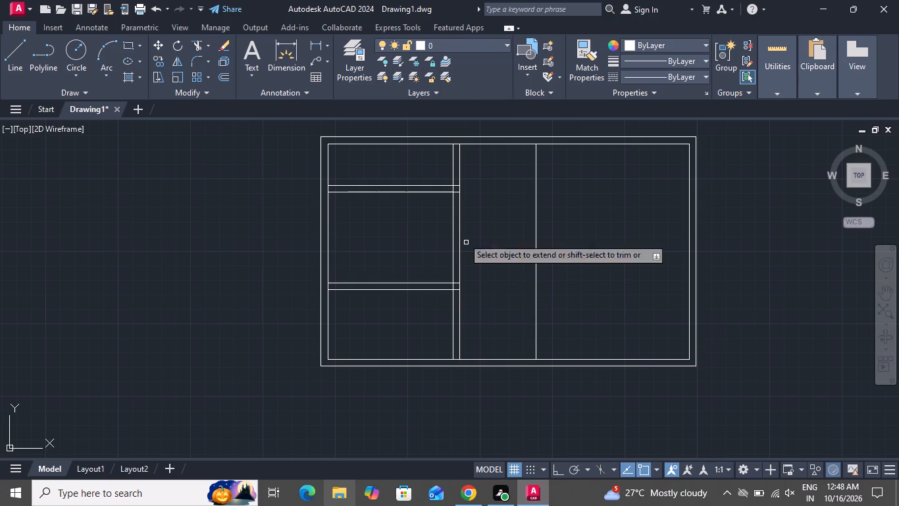
left_click(432, 178)
left_click(440, 213)
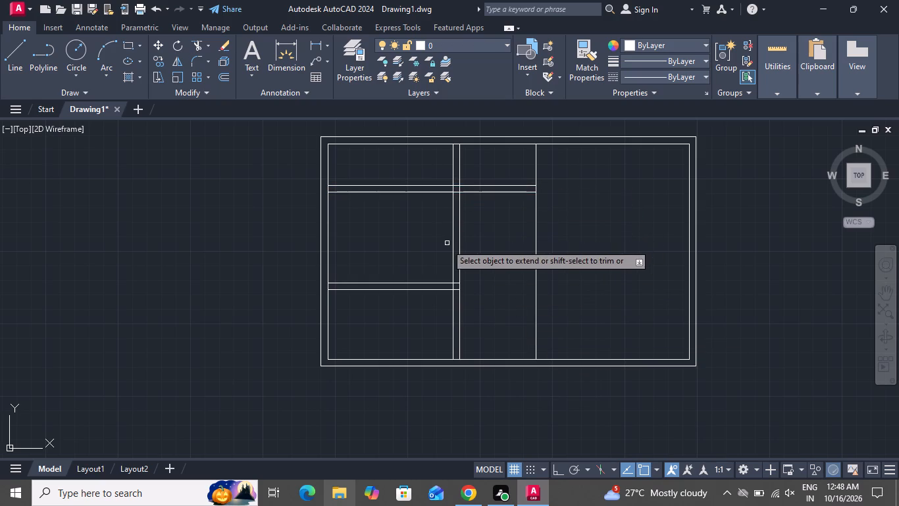
left_click(442, 250)
left_click(413, 322)
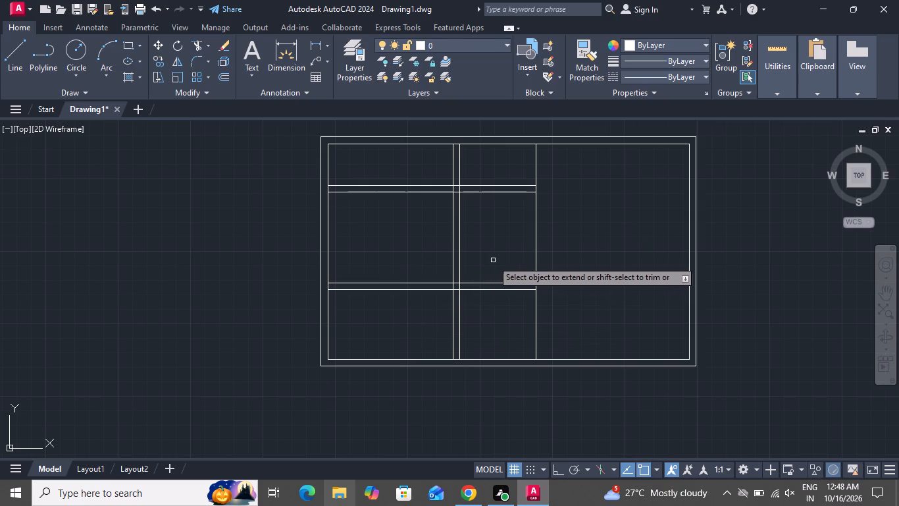
right_click(482, 250)
left_click(506, 275)
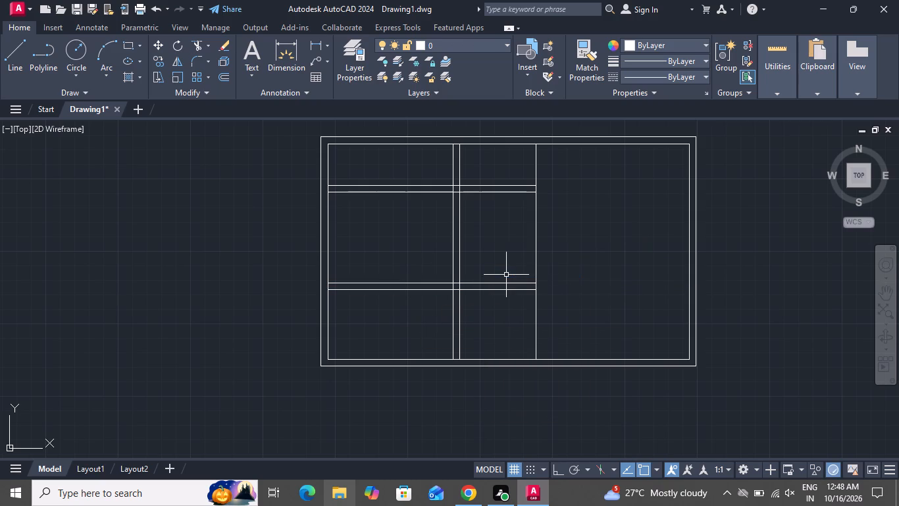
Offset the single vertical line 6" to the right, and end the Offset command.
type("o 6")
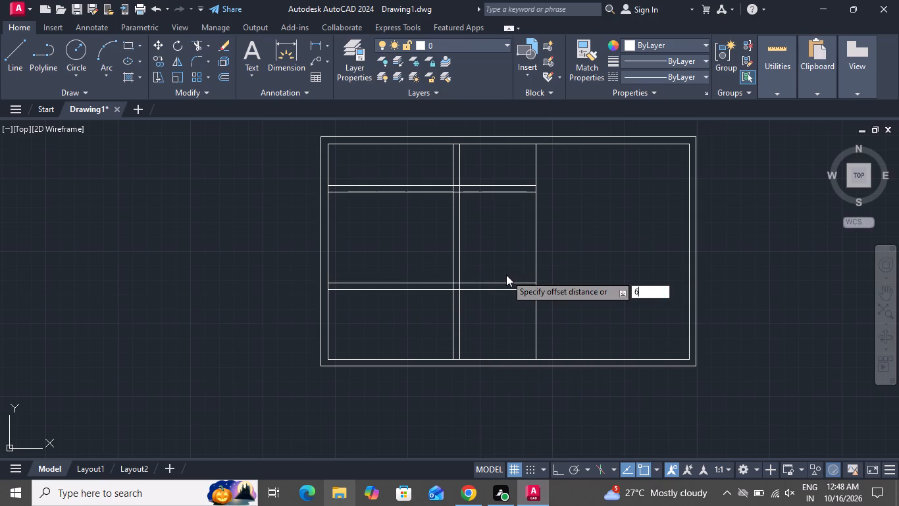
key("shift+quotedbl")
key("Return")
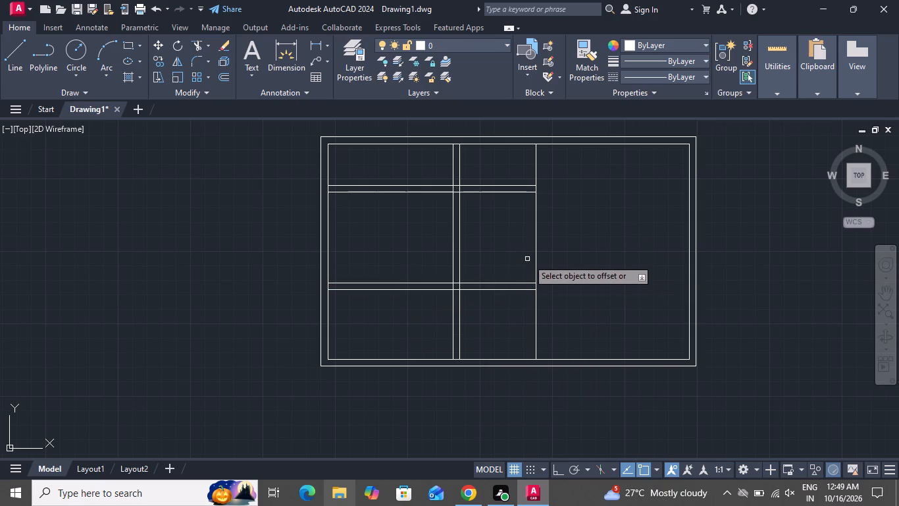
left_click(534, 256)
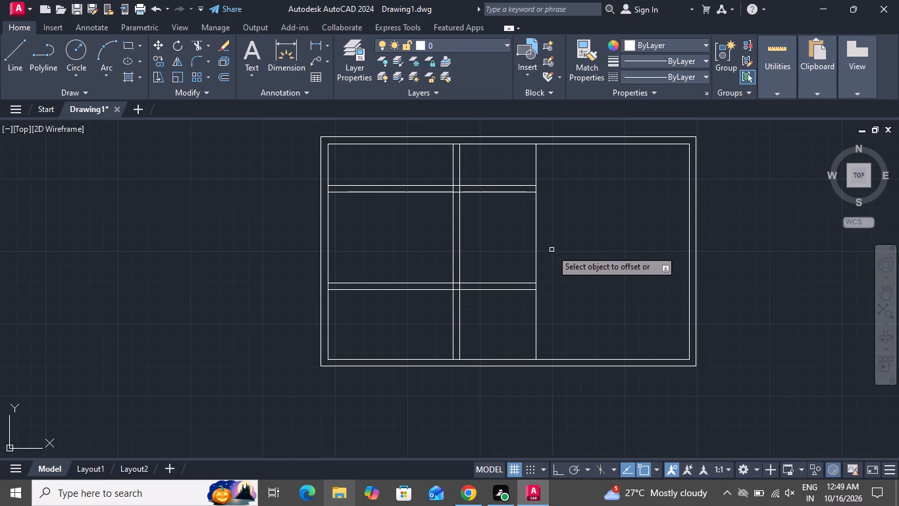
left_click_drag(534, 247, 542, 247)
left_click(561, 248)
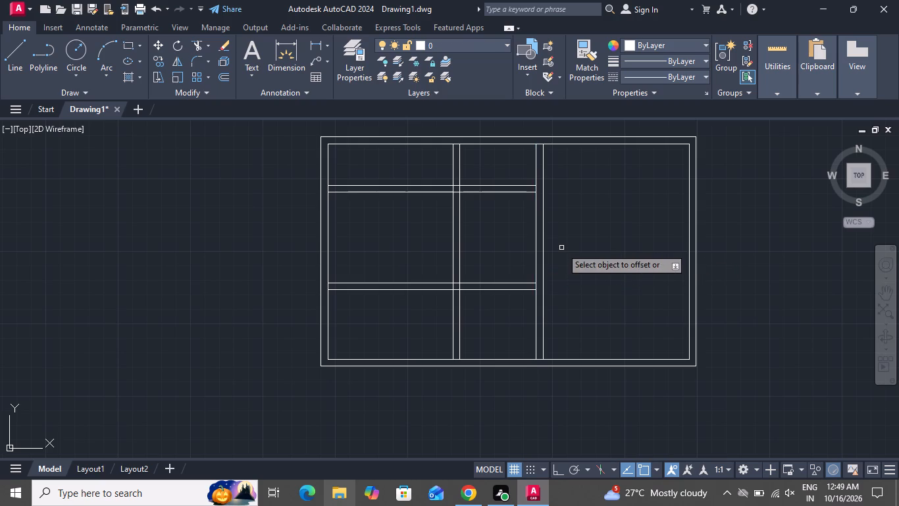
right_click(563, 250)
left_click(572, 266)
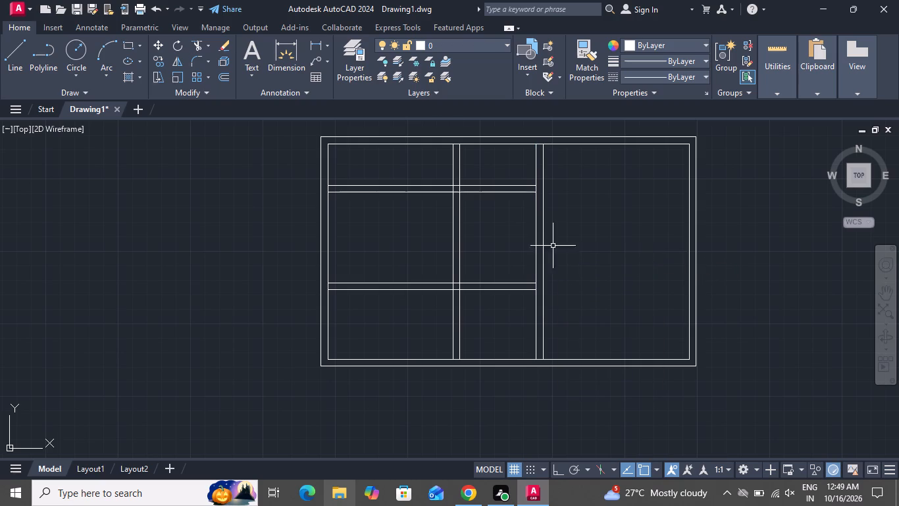
Trim the vertical partition lines below the lower horizontal partition with a fence across them, and end the Trim command.
left_click(197, 42)
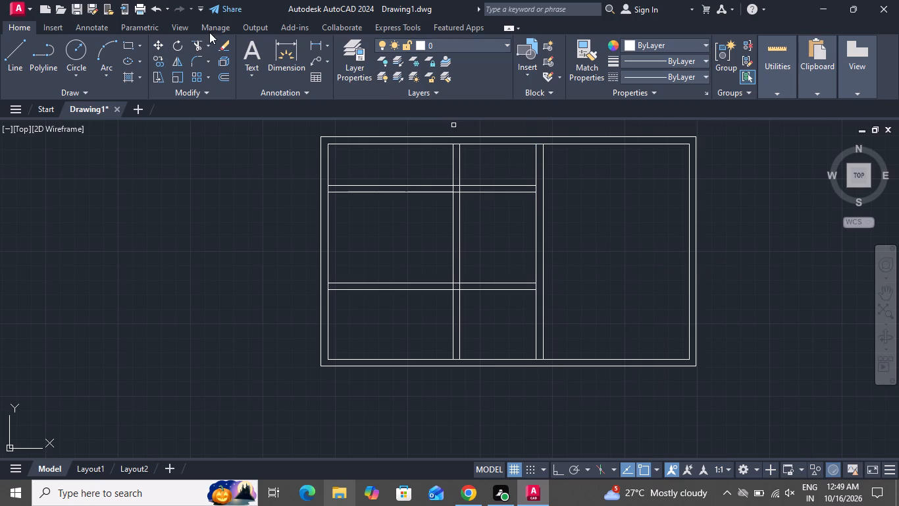
scroll(260, 53, "down", 1)
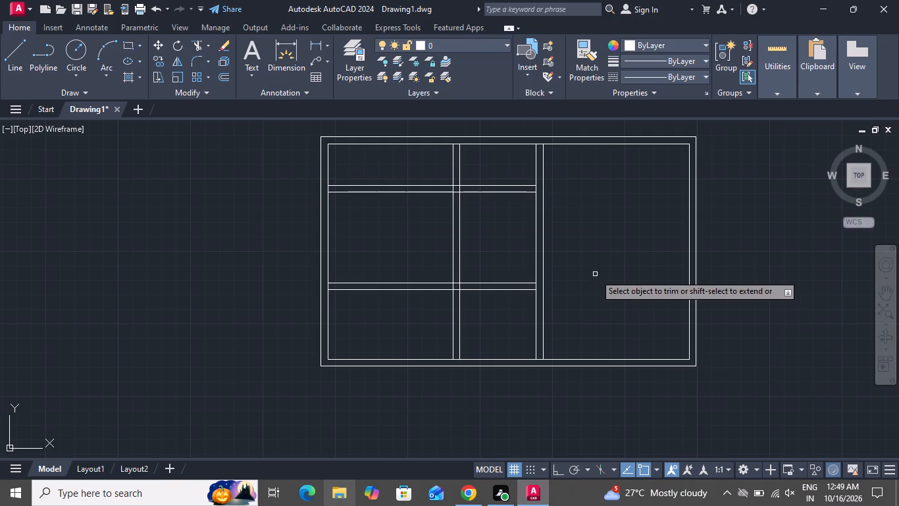
left_click(590, 287)
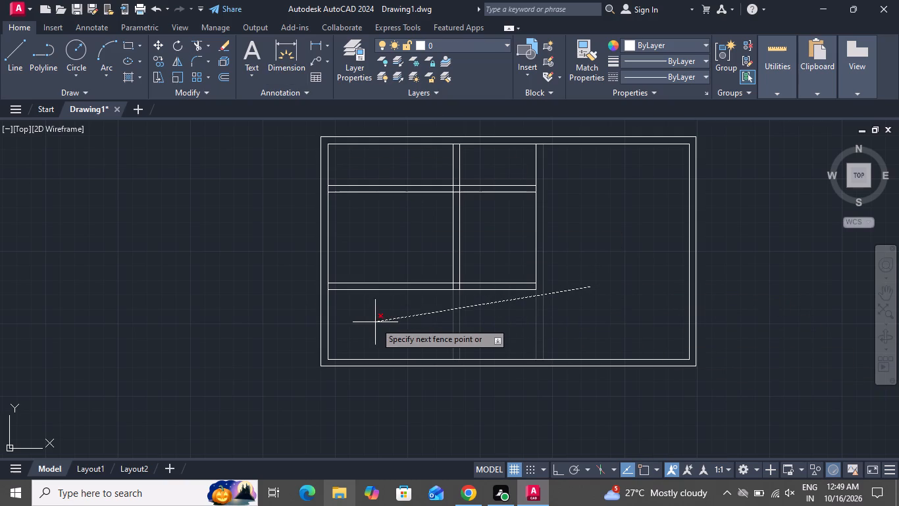
left_click(375, 322)
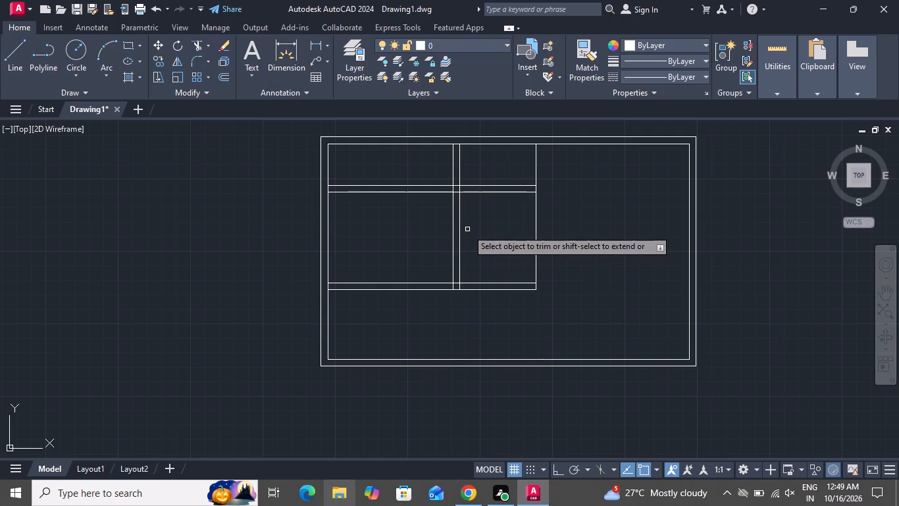
right_click(577, 239)
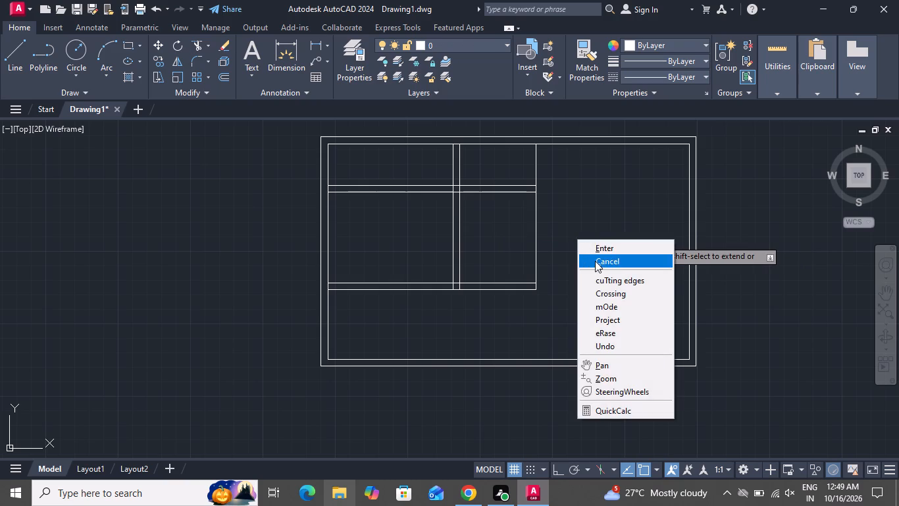
left_click(596, 261)
Offset the rightmost vertical partition line 6" to the right, using the Through option.
type("o t")
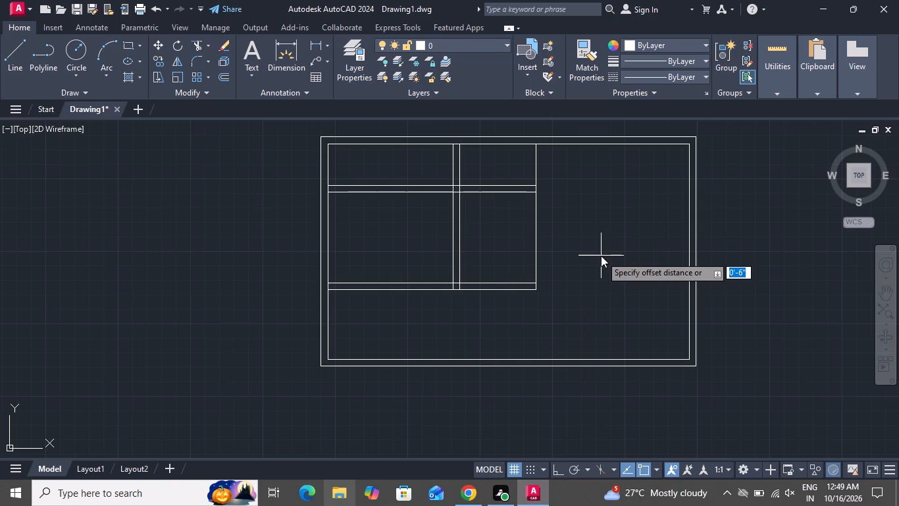
key("space")
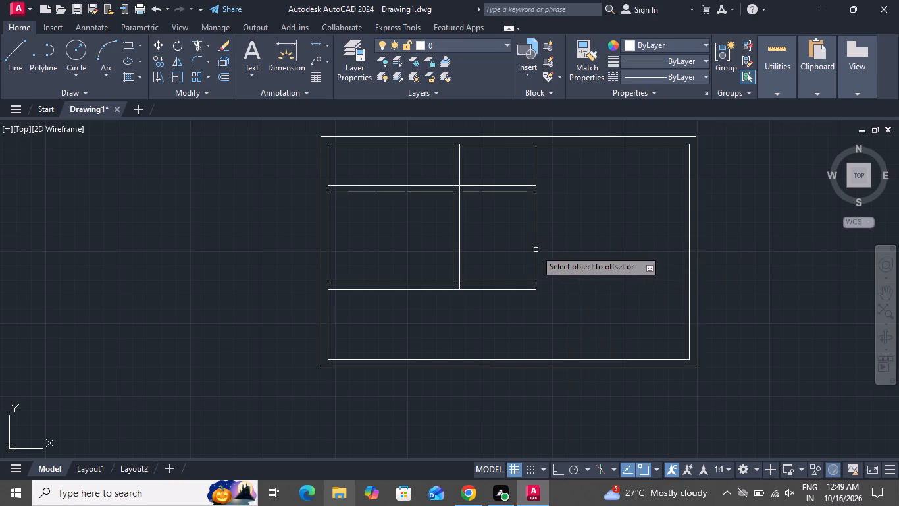
left_click(536, 250)
key("6")
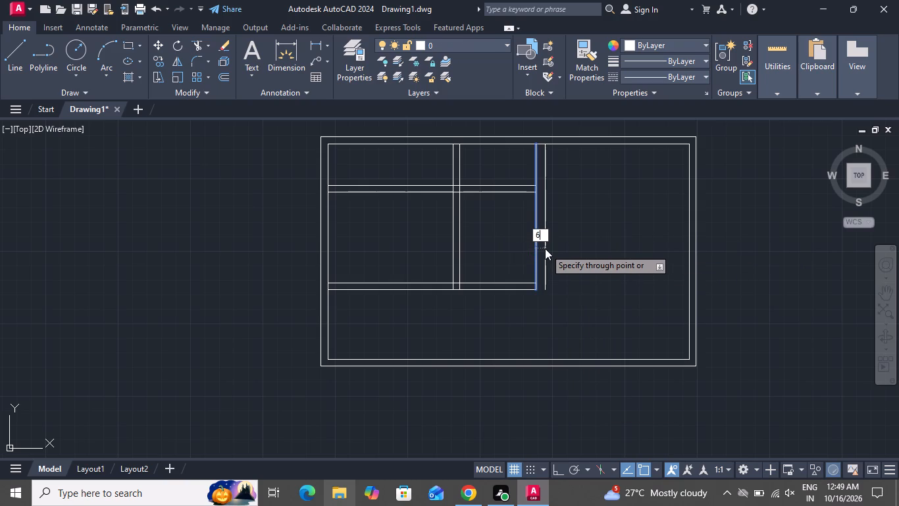
key("shift+quotedbl")
key("Return")
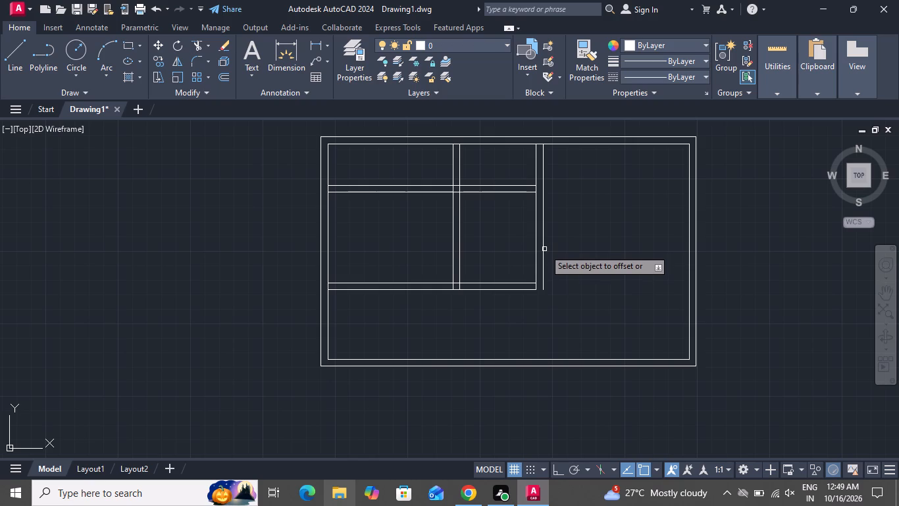
Offset the inner line of the top wall 9'0" downward.
left_click(602, 145)
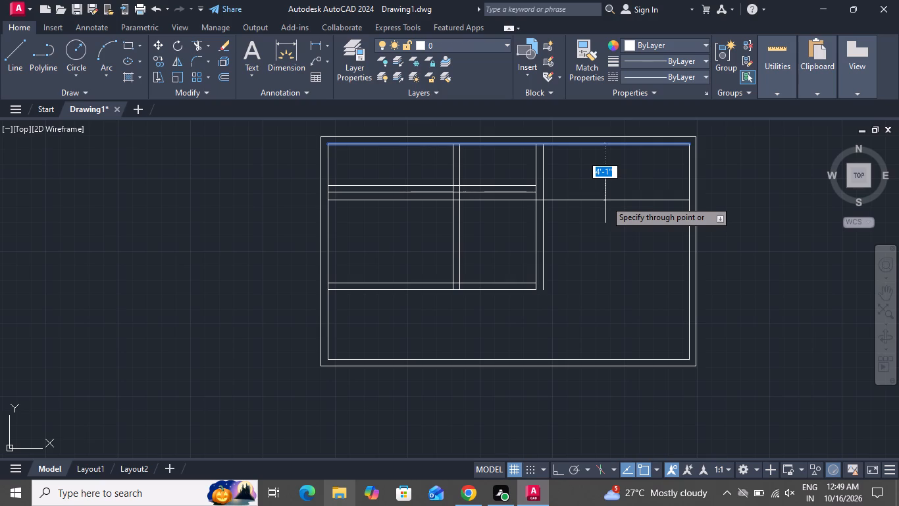
key("9")
type("'0\"")
key("Return")
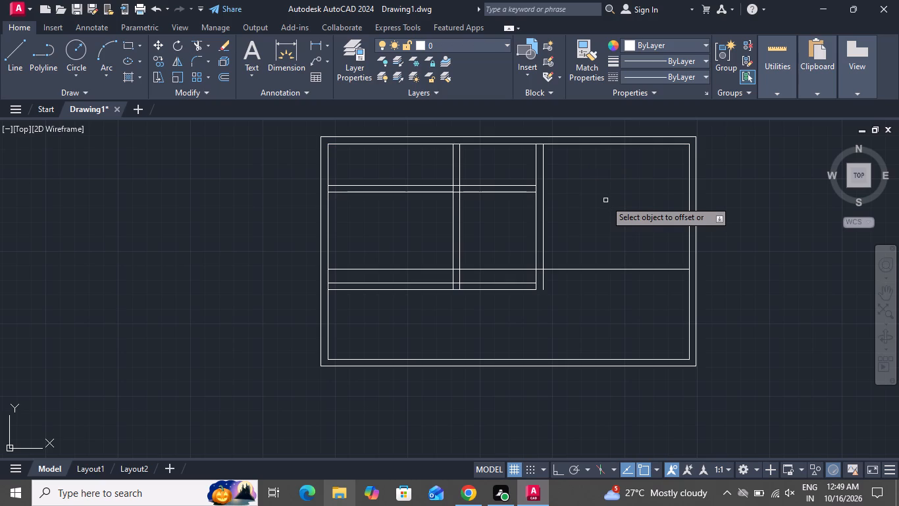
Offset the new full-width horizontal line 6" downward to form a partition, and end Offset.
left_click(608, 271)
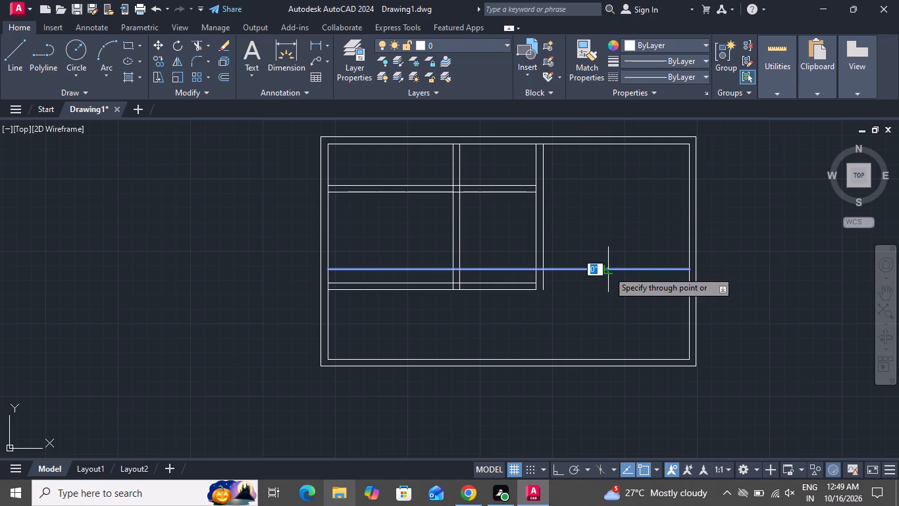
key("6")
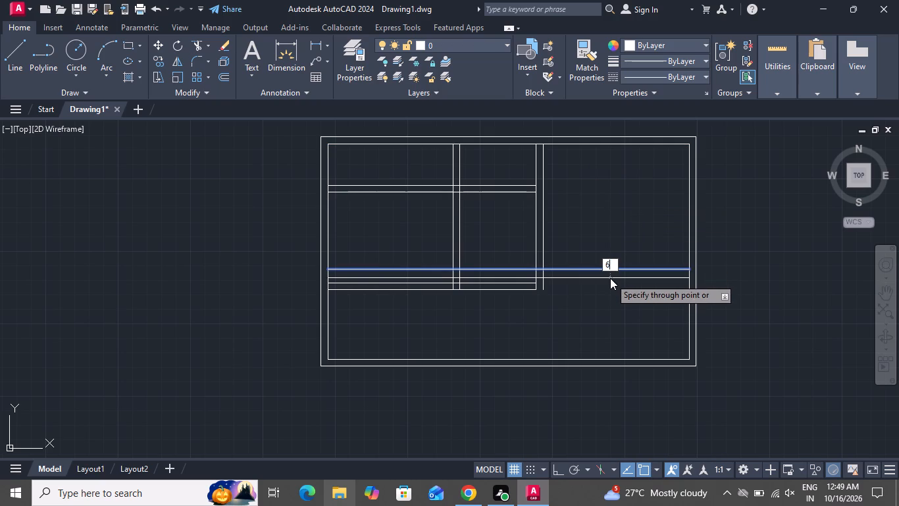
key("shift+quotedbl")
key("Return")
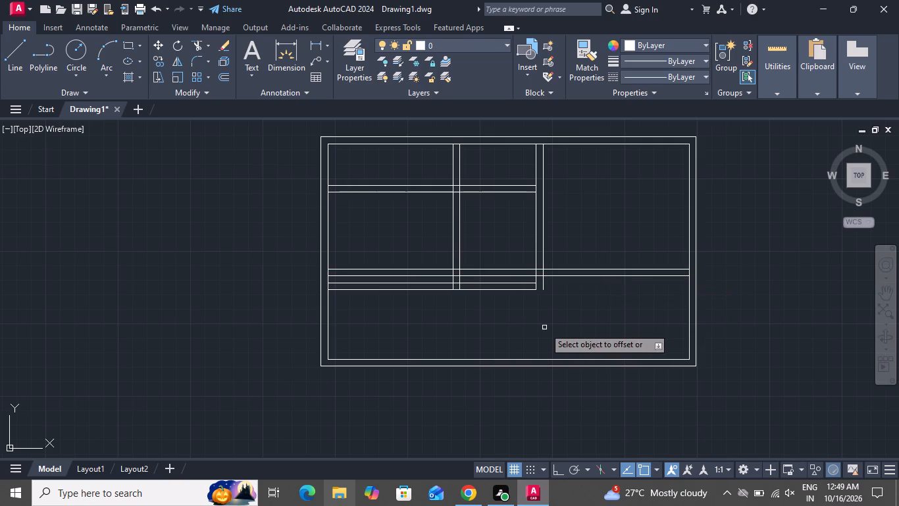
right_click(499, 307)
left_click(506, 323)
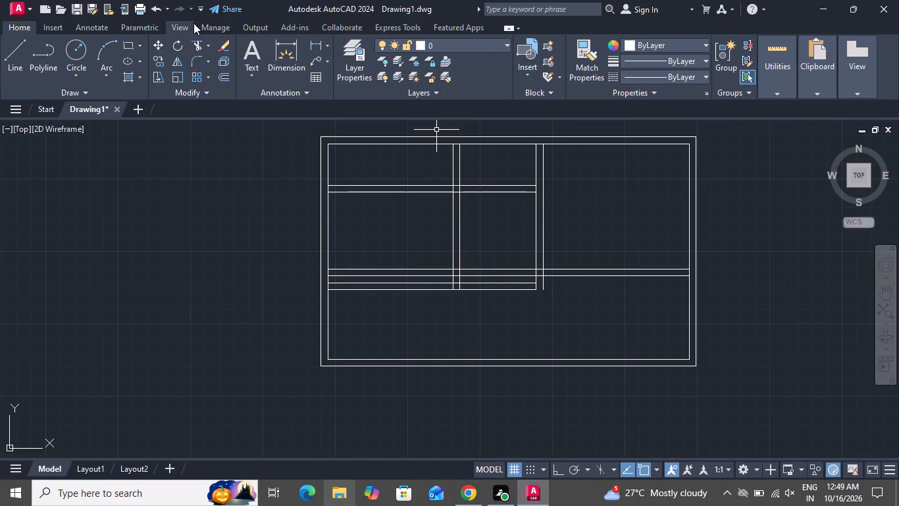
Trim the new full-width horizontal partition lines across the two rooms west of the rightmost vertical partition, and end Trim.
left_click(197, 43)
scroll(372, 275, "up", 3)
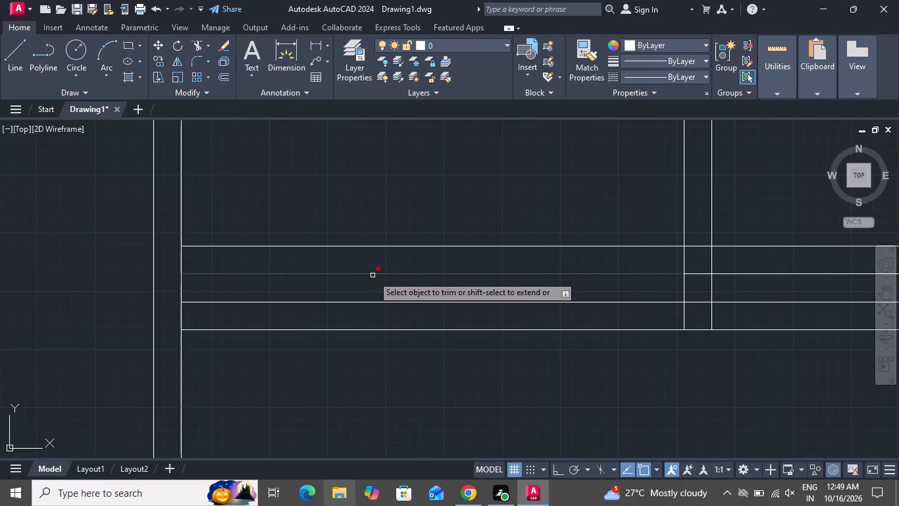
scroll(374, 275, "down", 1)
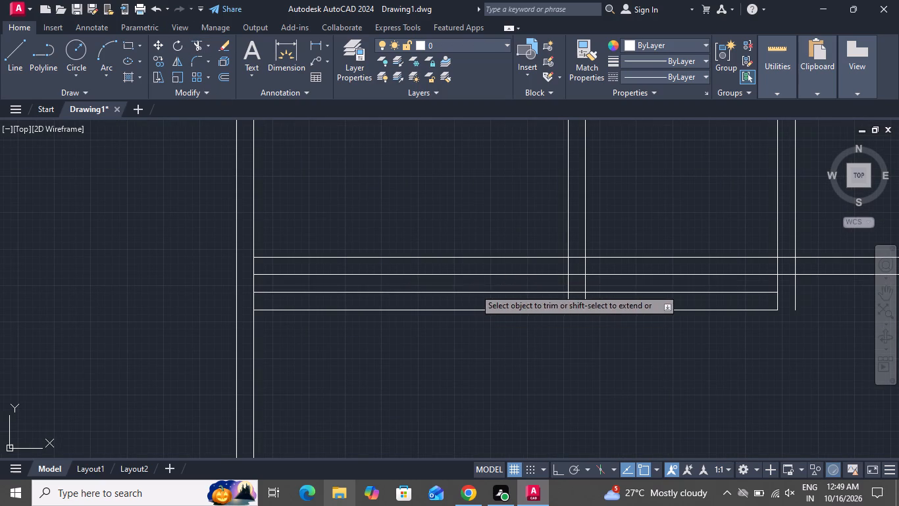
left_click(475, 289)
left_click(484, 219)
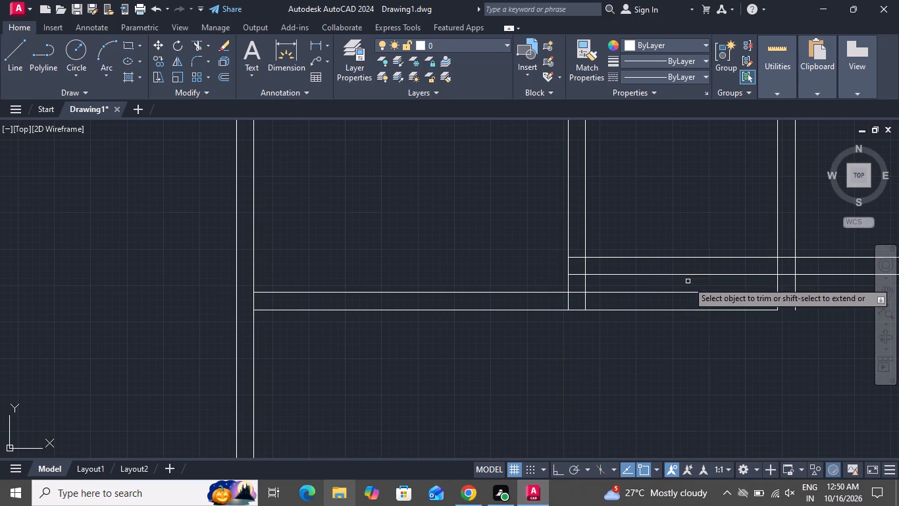
left_click(688, 281)
left_click(696, 238)
scroll(638, 258, "down", 4)
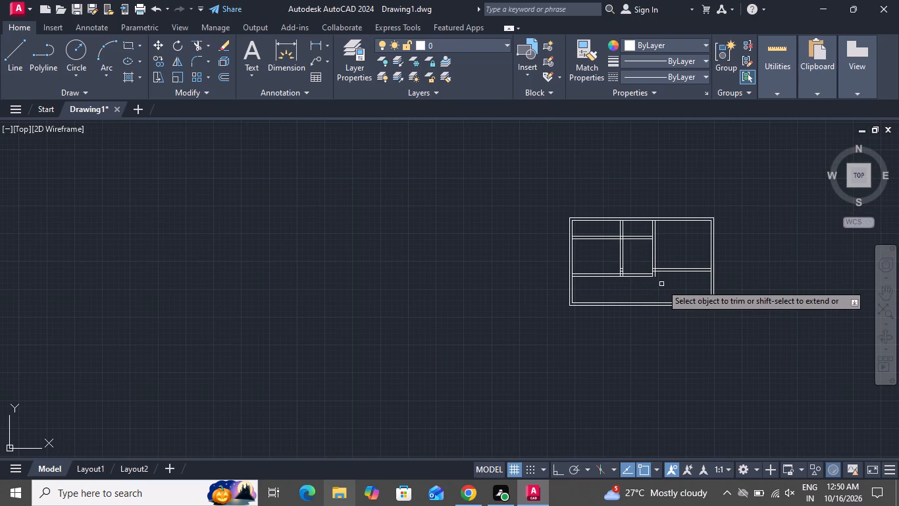
right_click(612, 292)
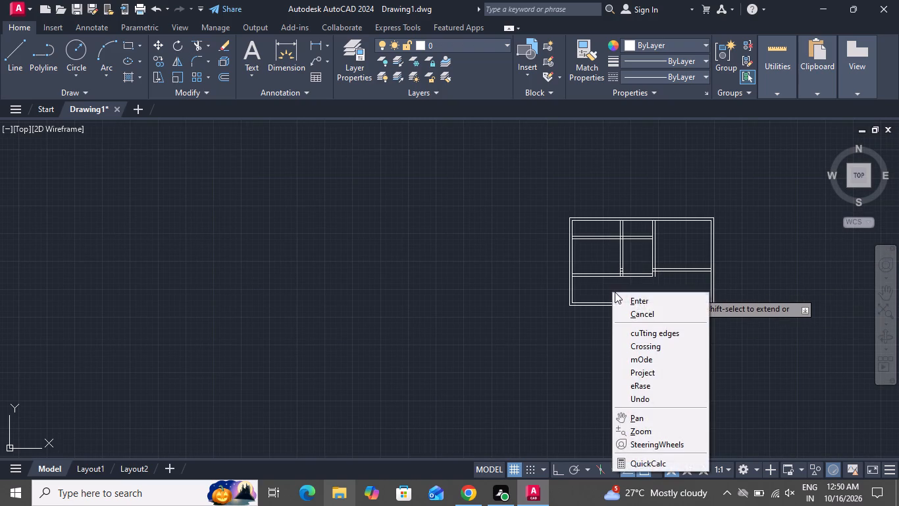
left_click(619, 304)
Extend both lines of the middle vertical partition down to the outer line of the bottom wall, and end Extend.
type("ex")
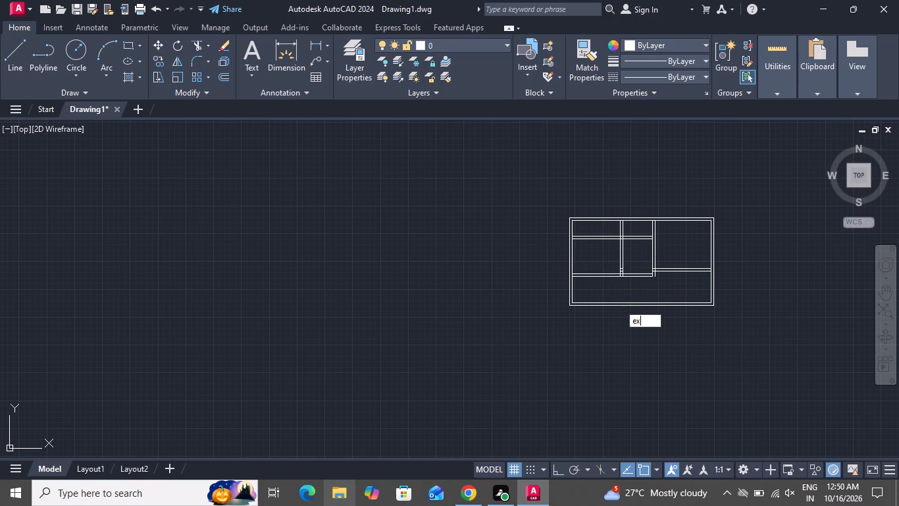
key("space")
key("space")
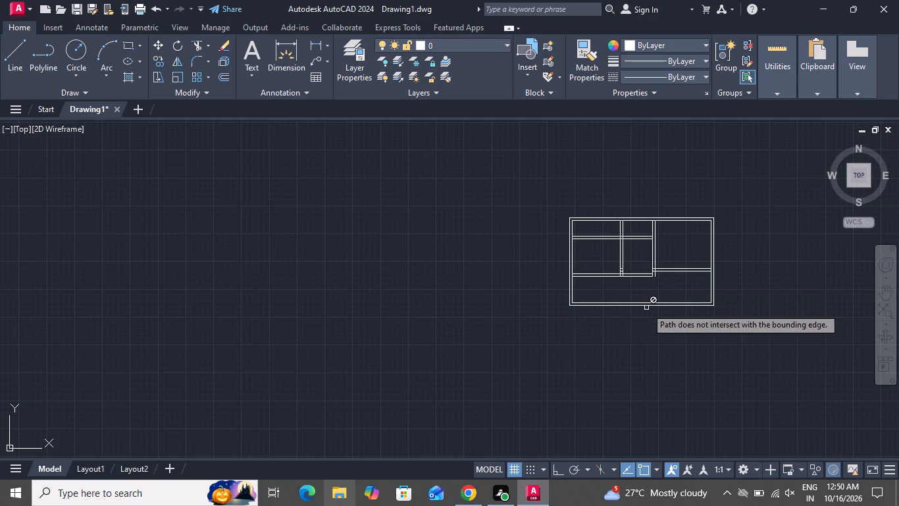
scroll(627, 289, "up", 5)
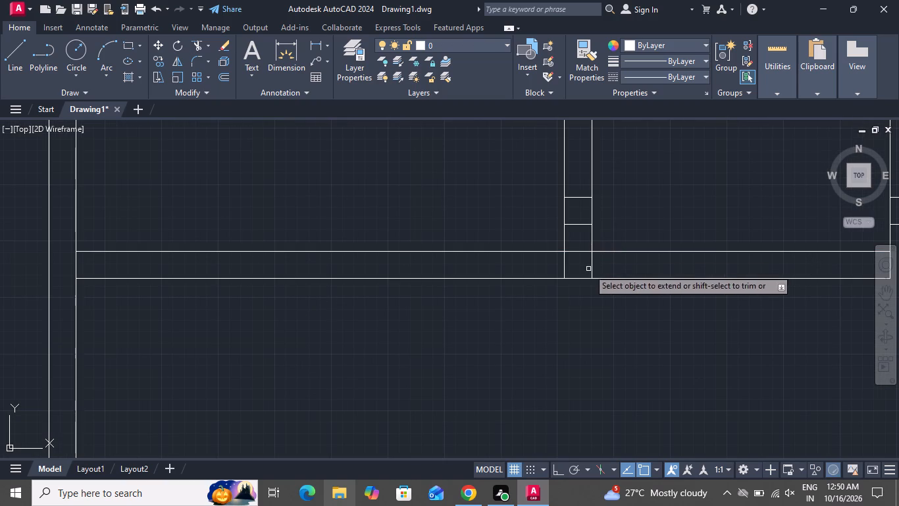
scroll(590, 269, "down", 2)
left_click(590, 269)
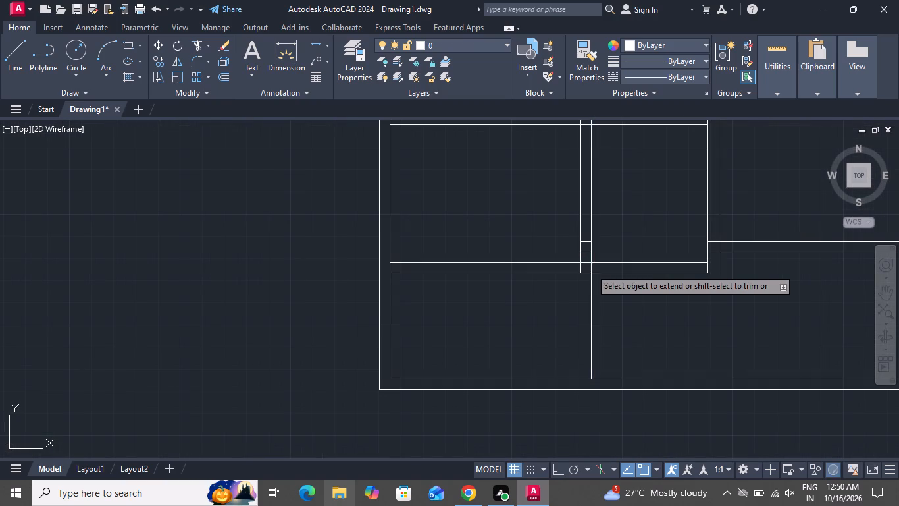
left_click(580, 267)
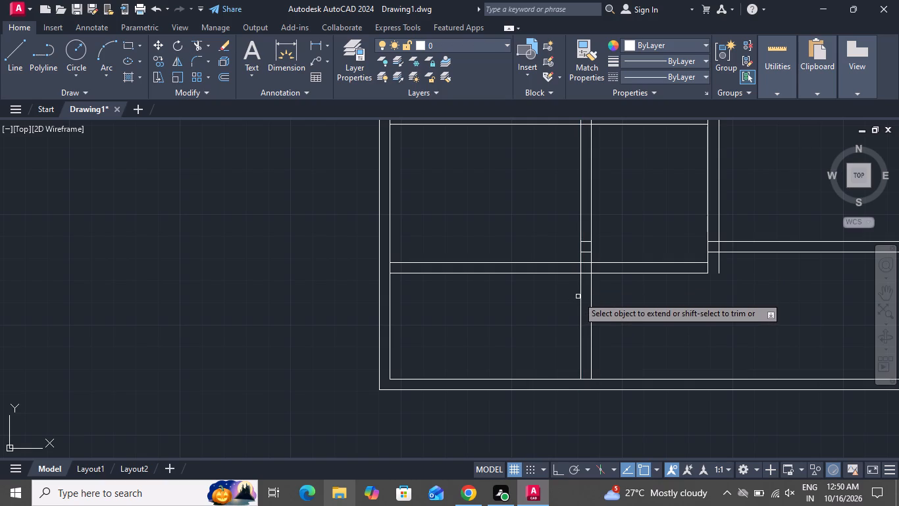
left_click(580, 296)
left_click(590, 300)
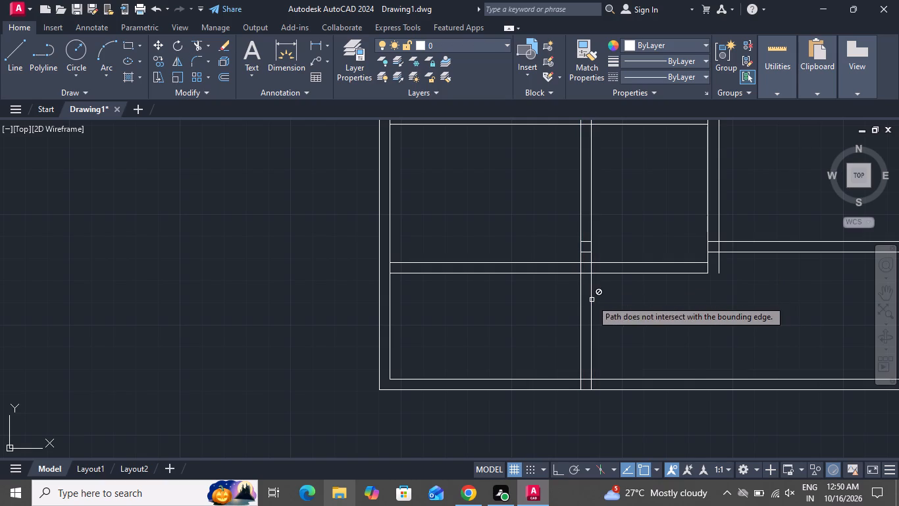
right_click(592, 300)
left_click(623, 319)
Trim the top wall's inner line between the faces of the middle and the rightmost vertical partitions.
scroll(619, 318, "down", 1)
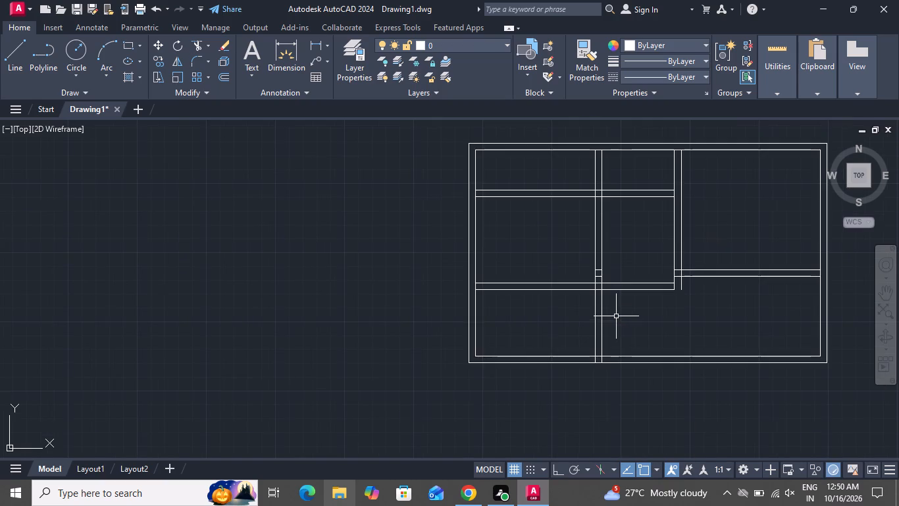
scroll(616, 316, "down", 1)
scroll(665, 292, "up", 3)
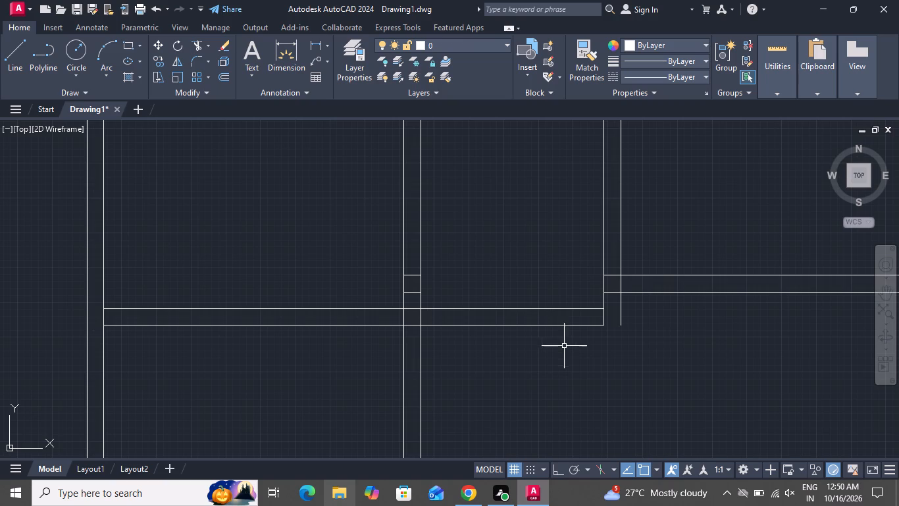
scroll(569, 340, "down", 2)
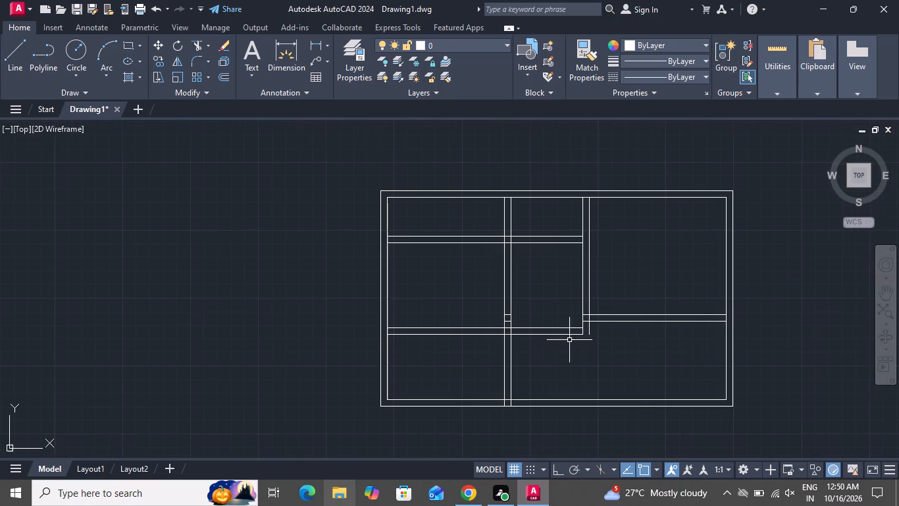
left_click(203, 51)
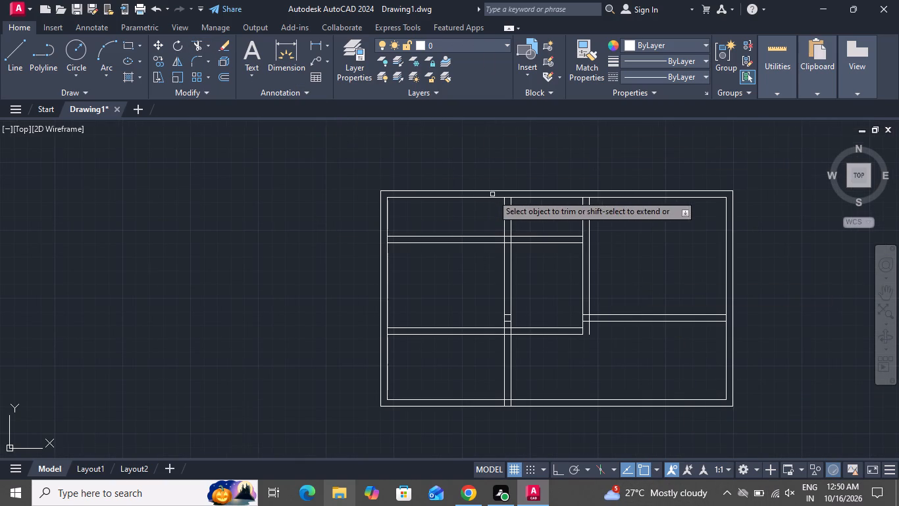
scroll(492, 194, "up", 3)
left_click(531, 188)
left_click(550, 255)
scroll(559, 213, "up", 2)
scroll(559, 211, "down", 3)
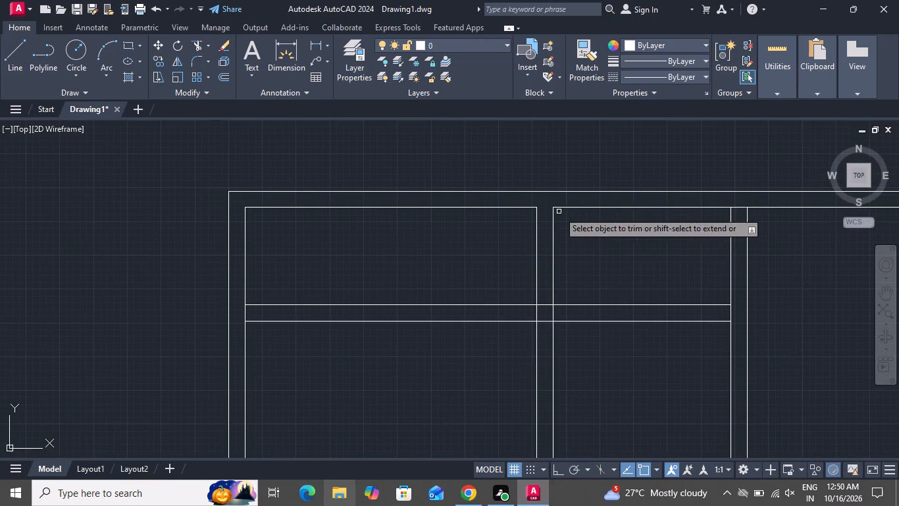
scroll(723, 206, "up", 3)
left_click(796, 194)
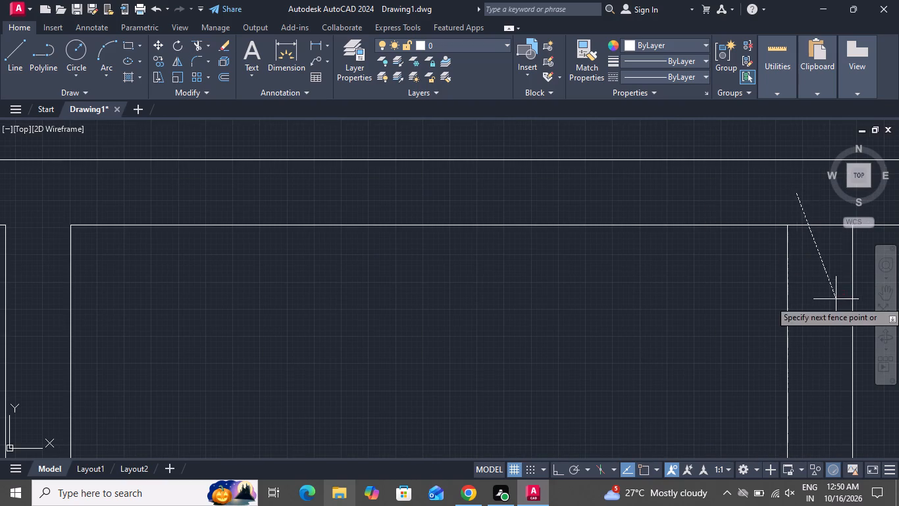
left_click(837, 302)
Trim the overlapping lines where the upper horizontal partition meets the rightmost vertical partition and crosses the middle one.
scroll(460, 183, "down", 3)
scroll(538, 301, "up", 2)
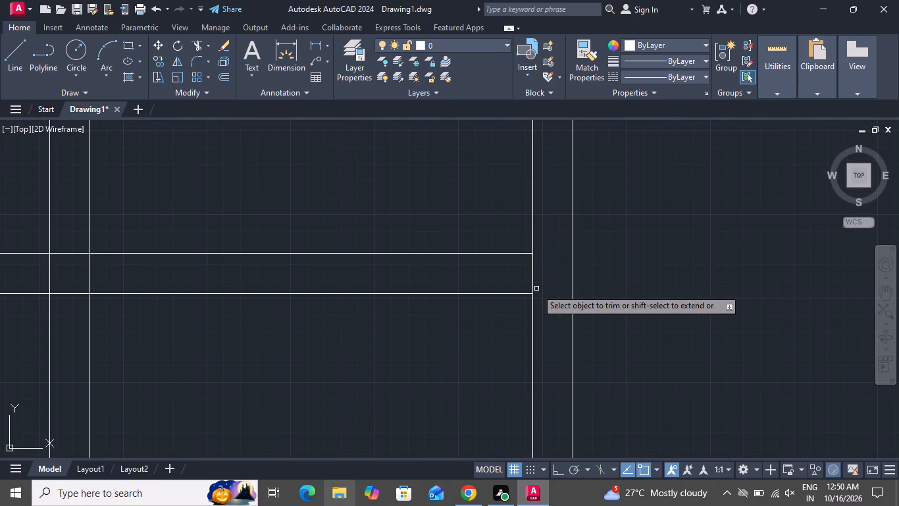
left_click(538, 267)
left_click(461, 273)
left_click_drag(22, 264, 31, 265)
left_click(118, 273)
left_click(61, 310)
left_click(76, 220)
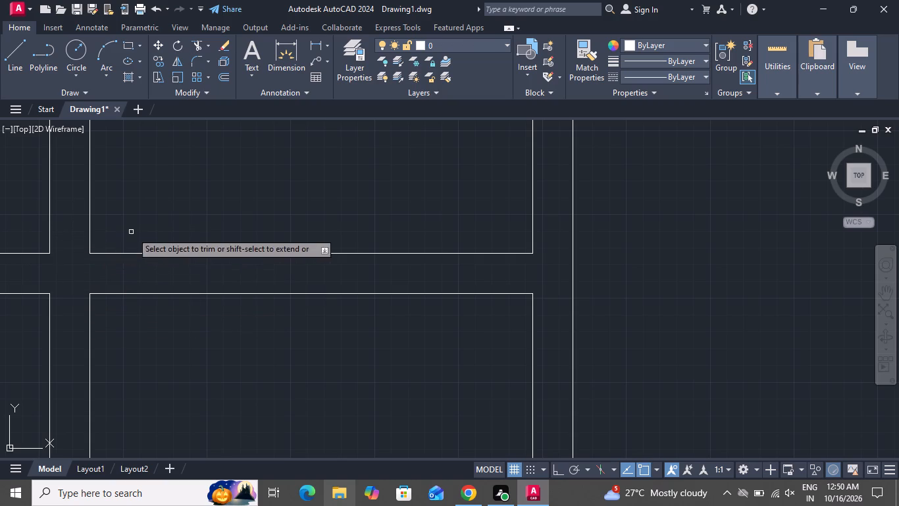
Trim the left wall's inner line between the two lines of the upper horizontal partition.
scroll(151, 229, "down", 5)
scroll(113, 225, "up", 5)
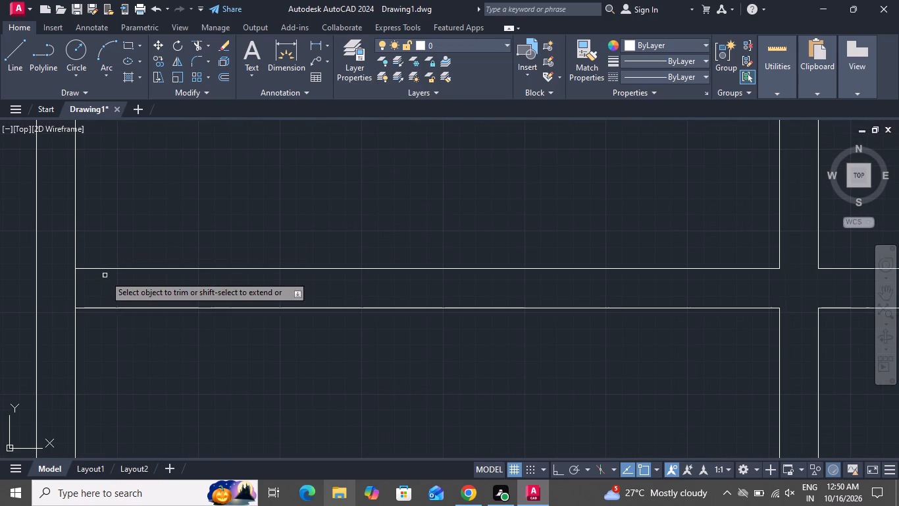
left_click(90, 285)
left_click(68, 289)
scroll(152, 239, "down", 4)
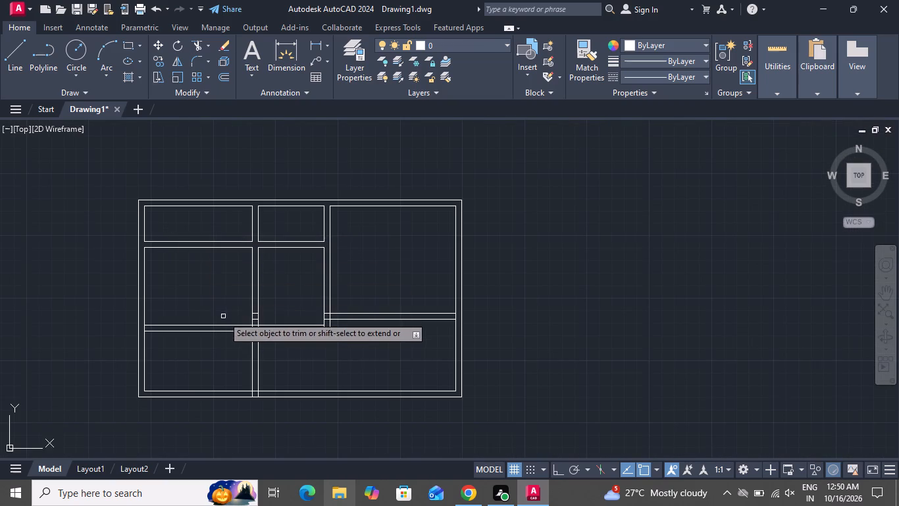
Trim the crossing of the lower horizontal and middle vertical partitions, including the short leftover segments just above it.
scroll(242, 329, "up", 3)
left_click(295, 246)
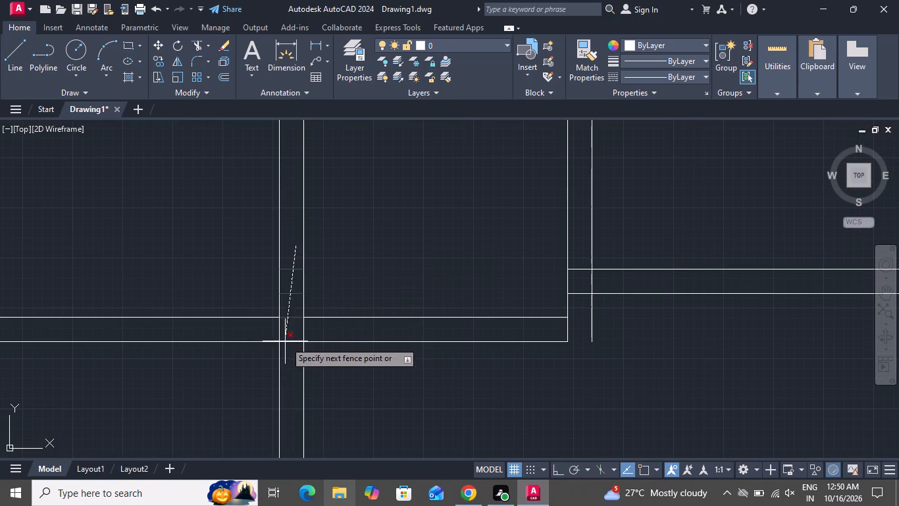
left_click(290, 371)
left_click(328, 328)
left_click(250, 330)
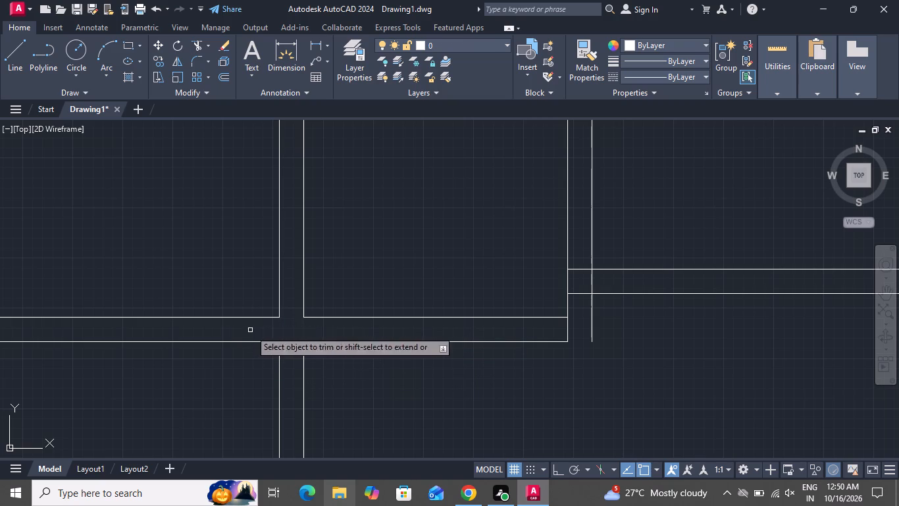
Trim the rightmost vertical partition's outer line and the upper line of the eastern horizontal partition into a clean corner.
left_click(604, 304)
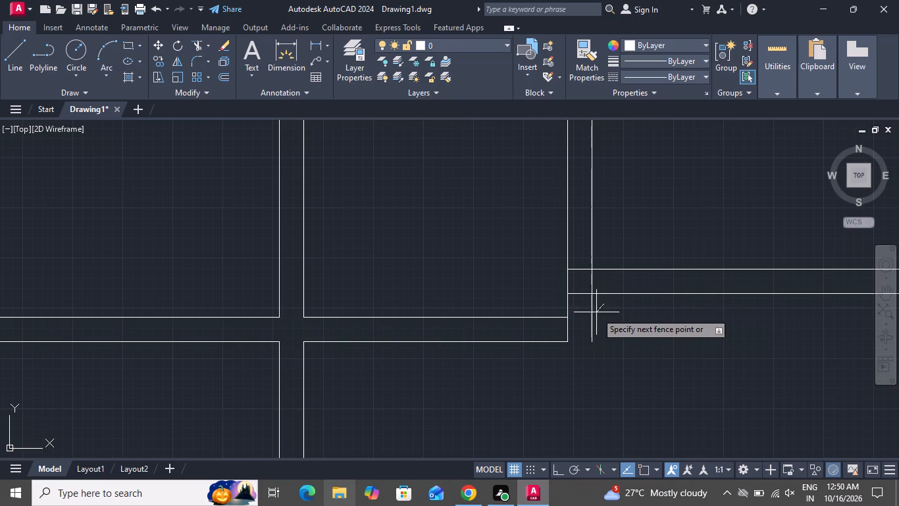
left_click(596, 312)
left_click(578, 317)
left_click(608, 310)
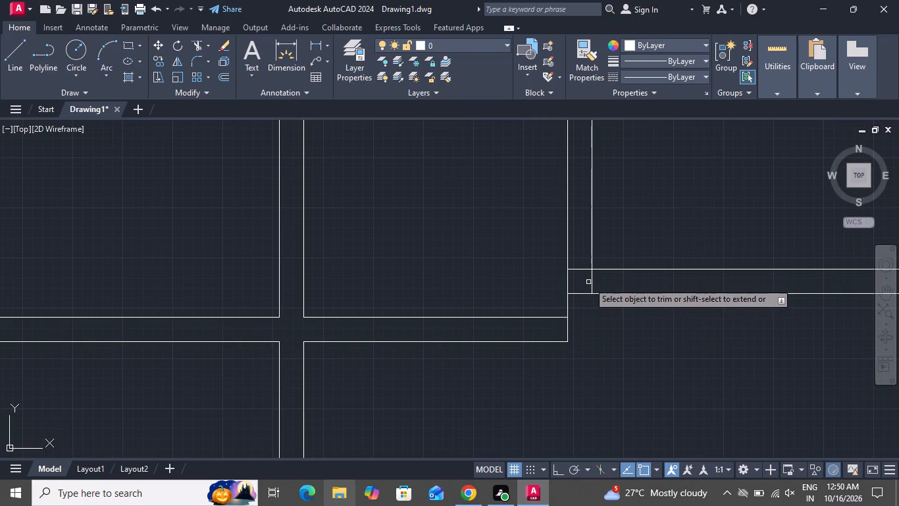
left_click_drag(588, 282, 598, 279)
left_click(611, 277)
left_click(580, 288)
left_click(584, 248)
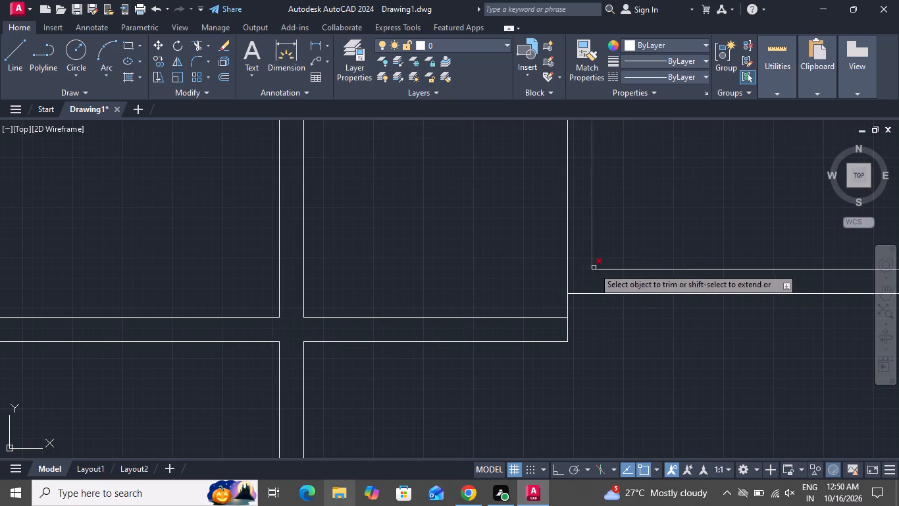
Trim the left wall's inner line between the two lines of the lower horizontal partition.
scroll(594, 267, "down", 2)
scroll(593, 331, "down", 1)
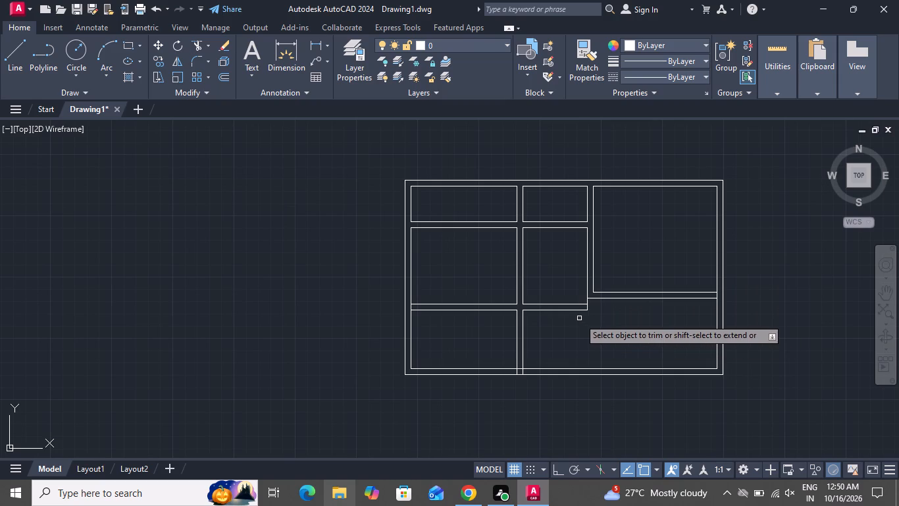
scroll(423, 305, "up", 3)
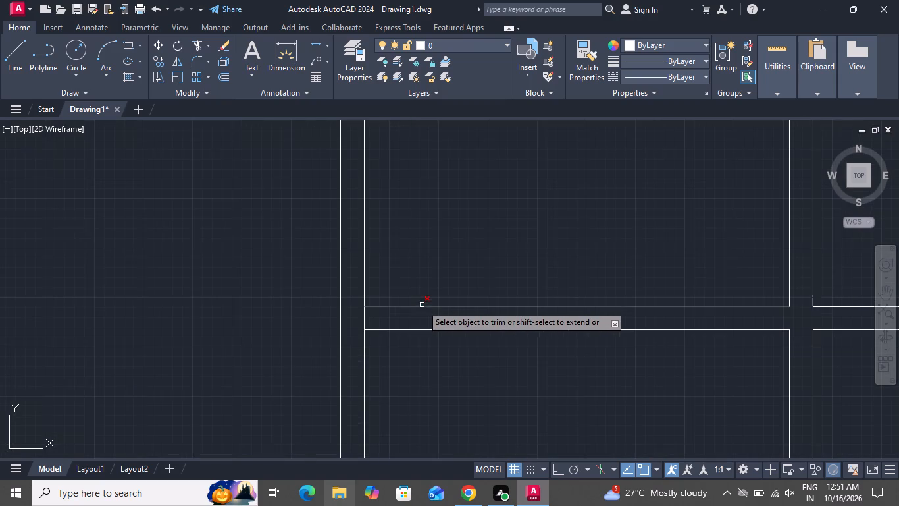
left_click(405, 315)
left_click(353, 324)
Trim the middle vertical partition's ends inside the bottom wall and the wall's inner line between the partition faces.
scroll(450, 243, "down", 2)
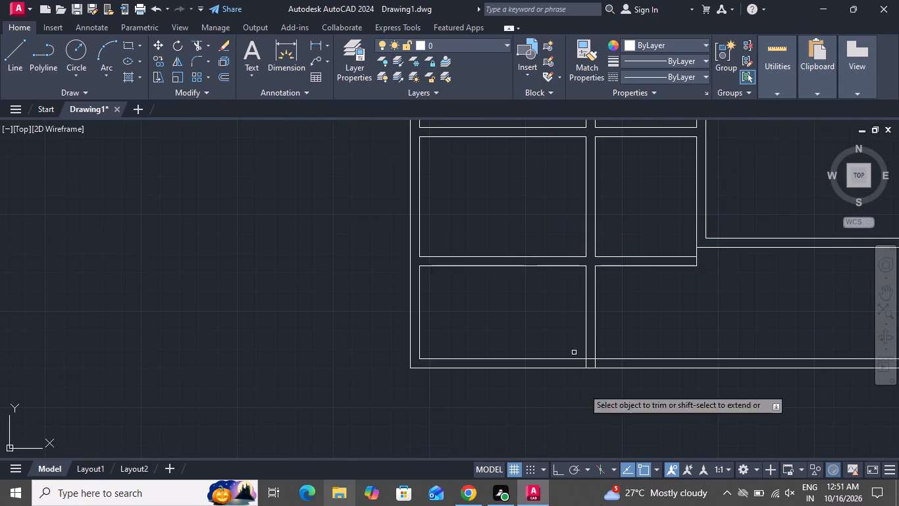
scroll(603, 375, "up", 3)
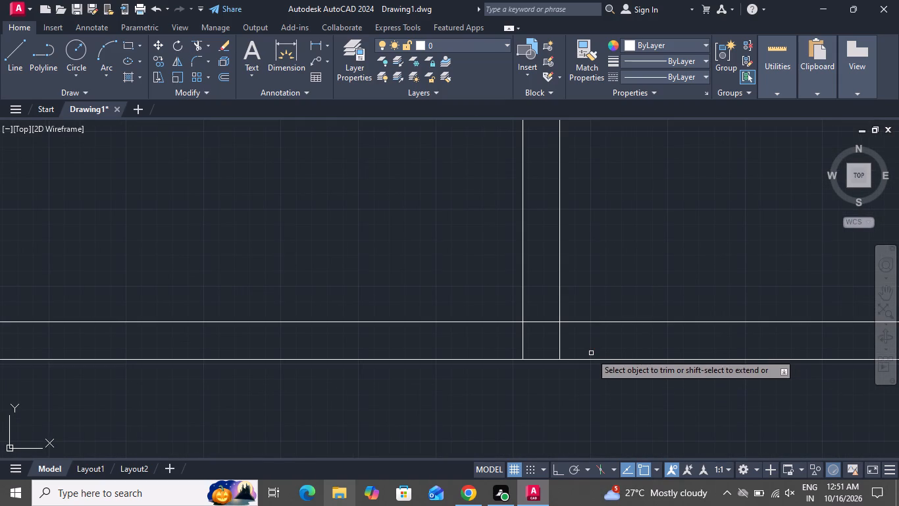
left_click(589, 346)
left_click(474, 352)
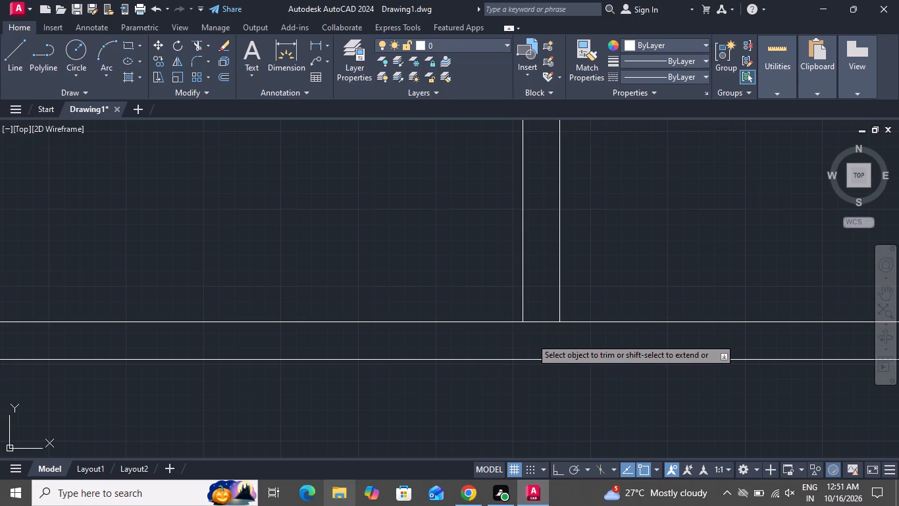
left_click(531, 338)
left_click(551, 303)
Trim the right wall's inner line between the two lines of the eastern horizontal partition.
scroll(507, 345, "down", 3)
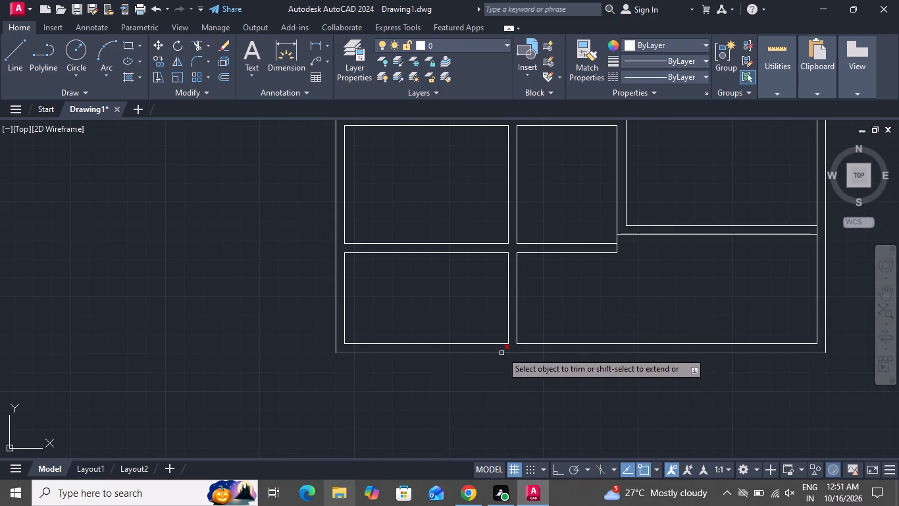
scroll(501, 352, "down", 1)
scroll(698, 268, "up", 6)
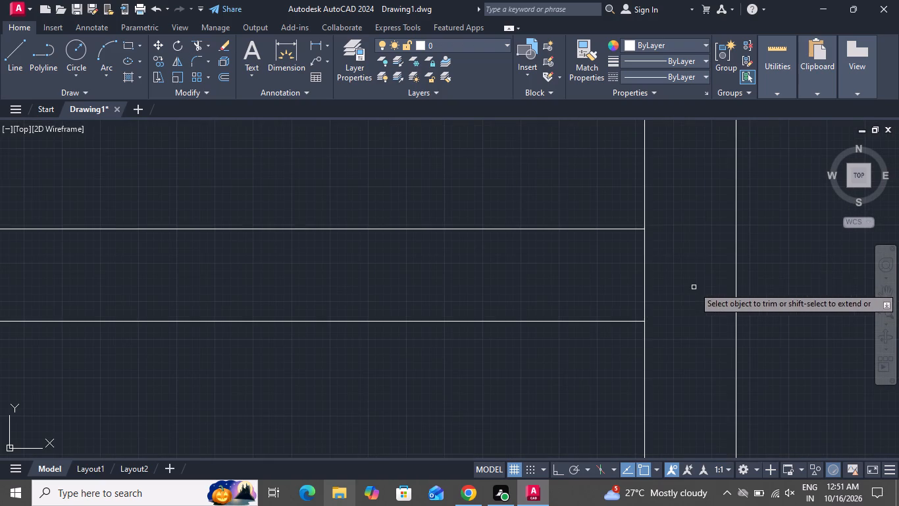
left_click(679, 261)
left_click(533, 279)
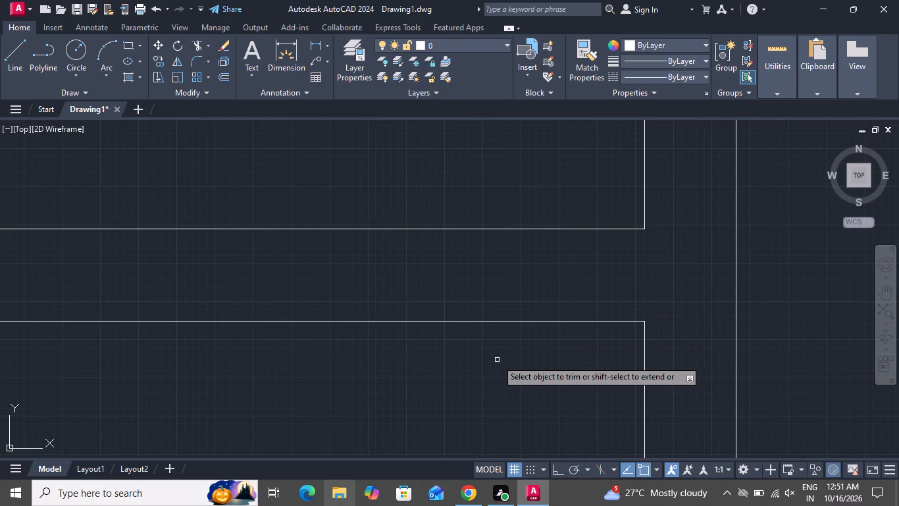
right_click(497, 360)
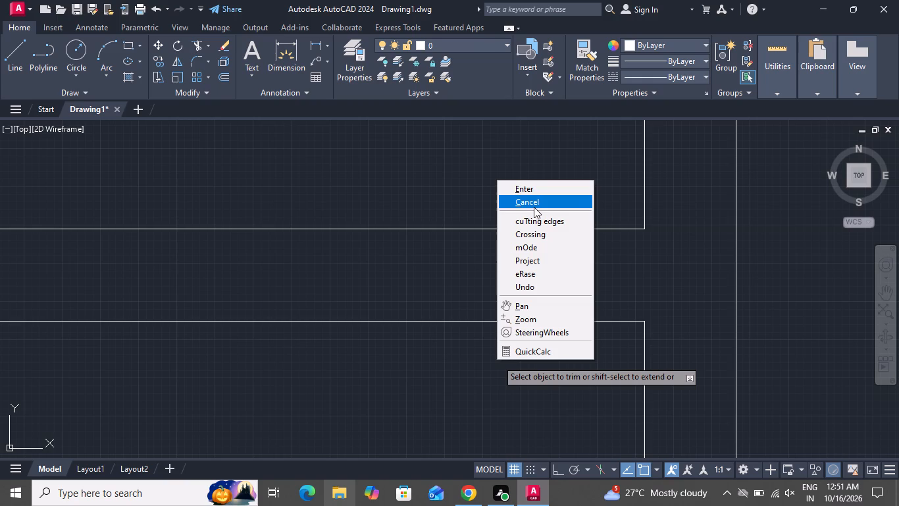
Draw a line closing the gap in the middle vertical partition's west face where the upper horizontal partition meets it.
left_click(534, 207)
scroll(534, 207, "down", 1)
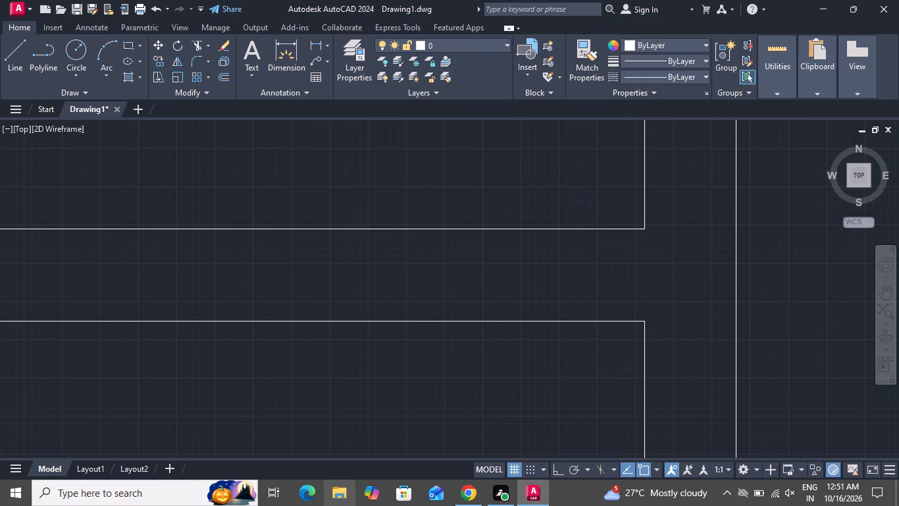
scroll(534, 207, "down", 3)
scroll(560, 266, "down", 1)
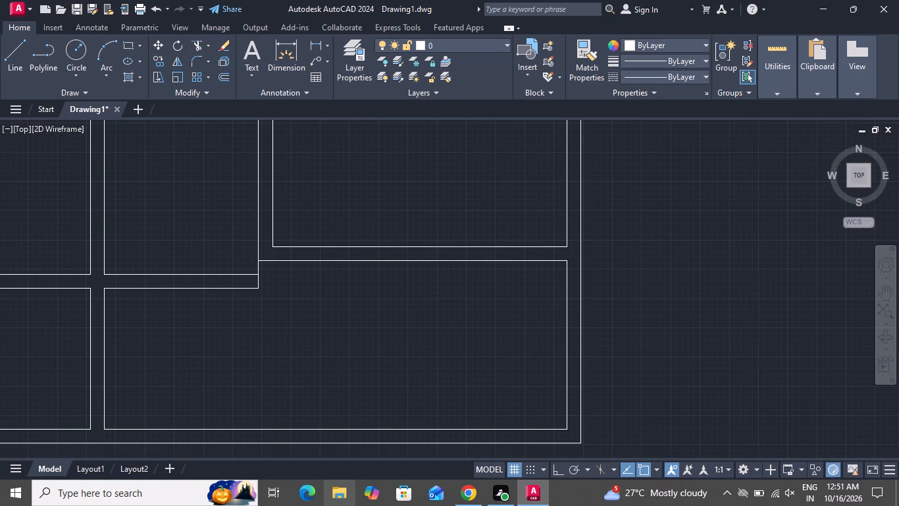
scroll(560, 266, "down", 2)
scroll(504, 190, "up", 1)
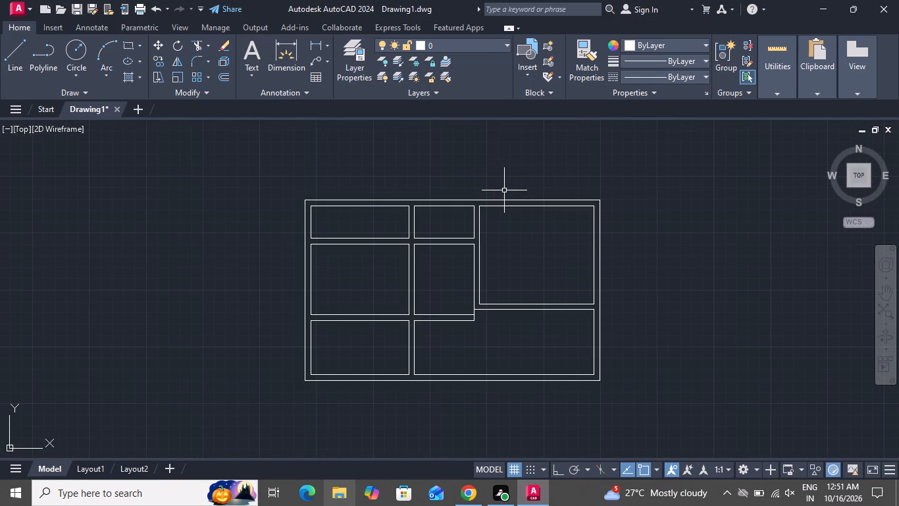
left_click(20, 51)
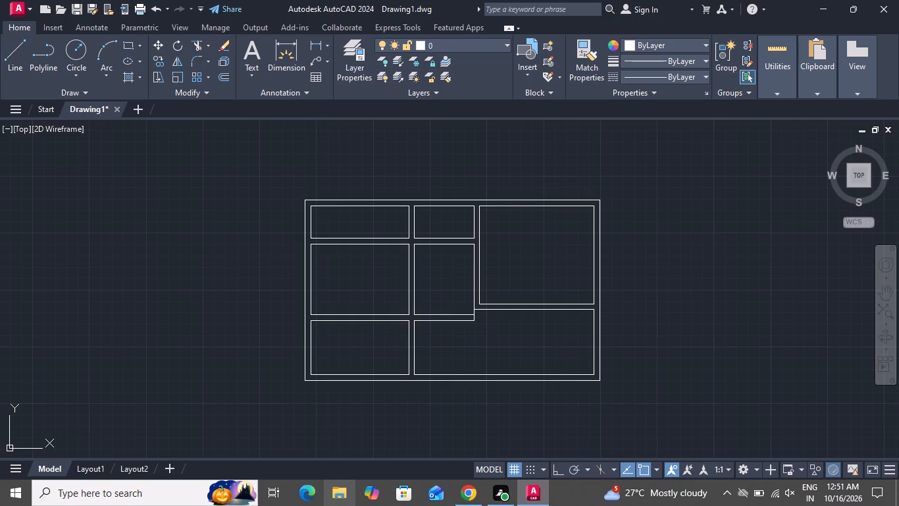
scroll(409, 245, "up", 2)
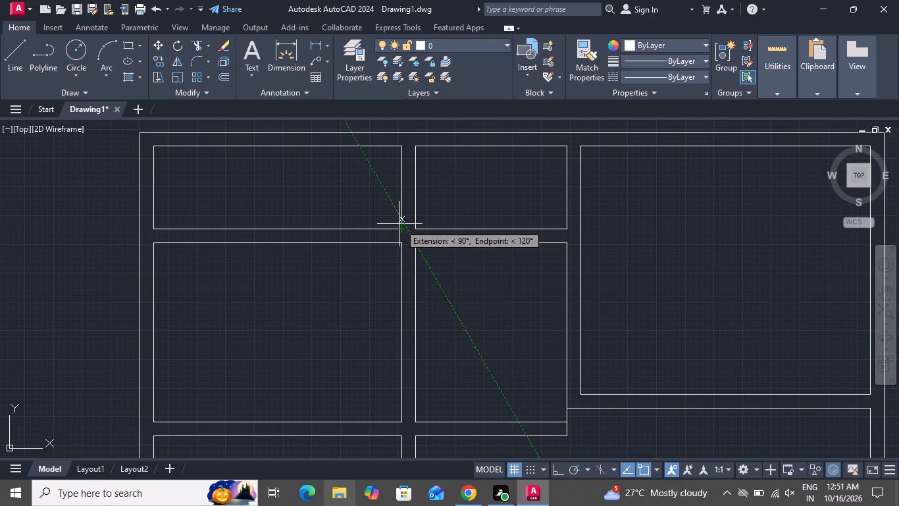
left_click(402, 224)
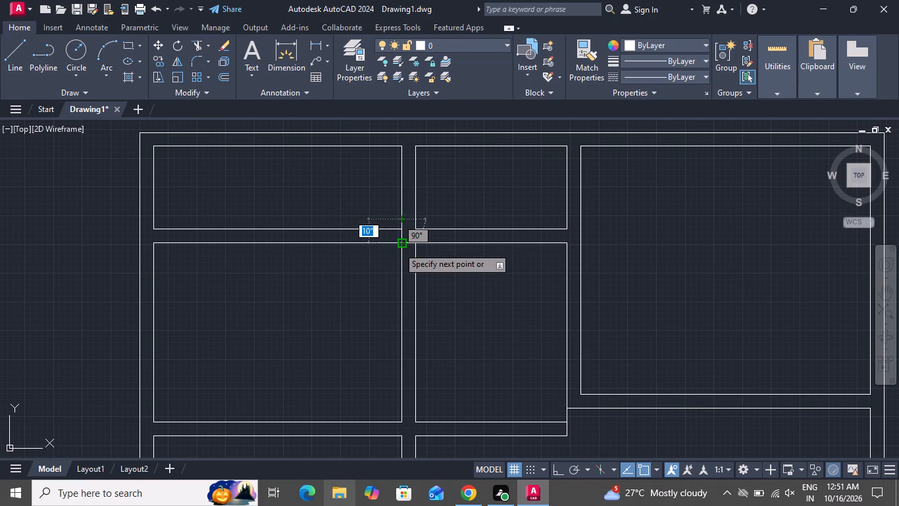
left_click(398, 247)
right_click(398, 247)
left_click(409, 265)
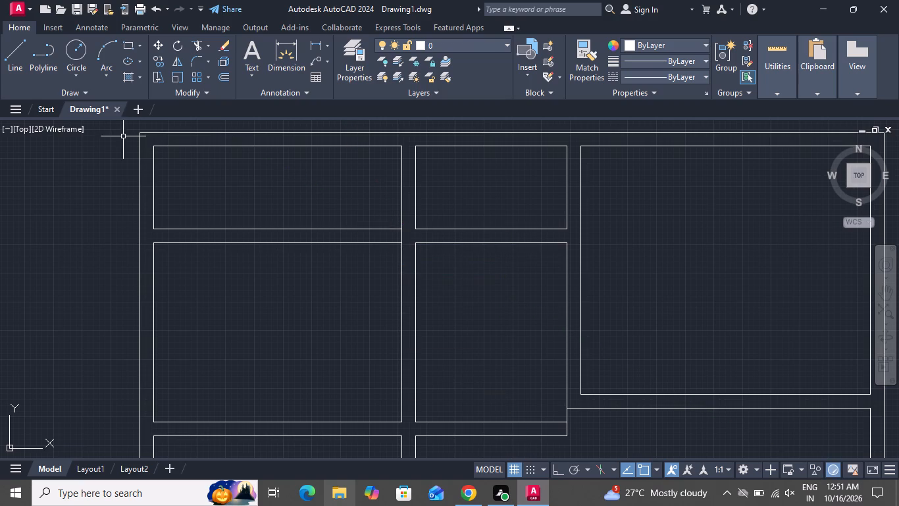
Draw a short perpendicular line across the upper horizontal partition, about two-thirds of the way from the west wall to the middle partition.
left_click(22, 59)
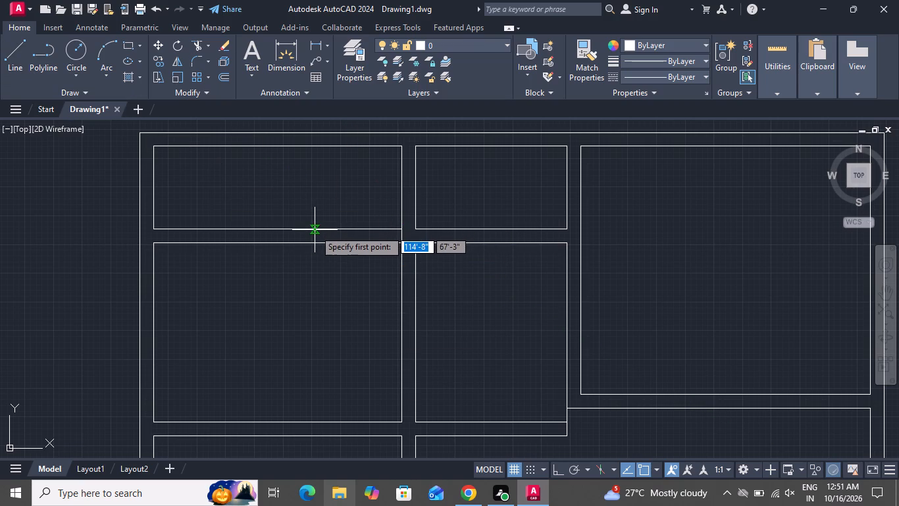
left_click(315, 230)
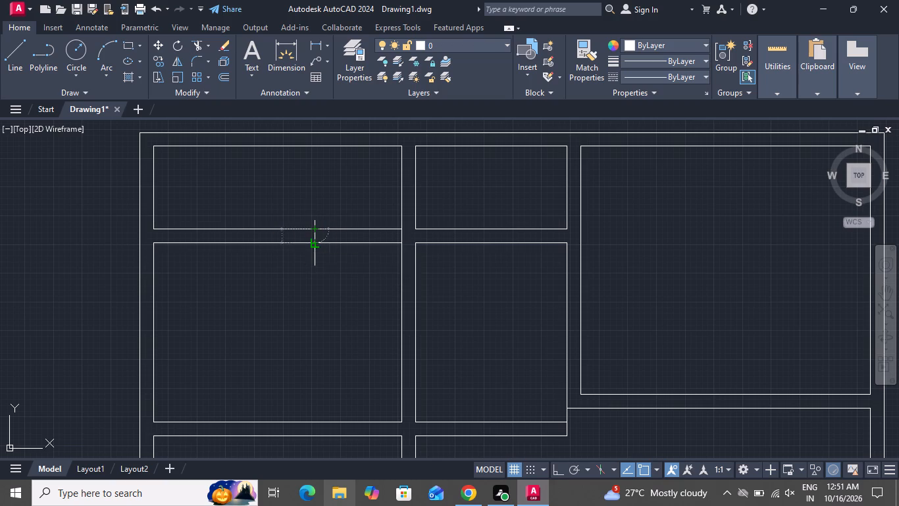
left_click(314, 245)
right_click(314, 245)
left_click(344, 266)
Draw two 6" lines across the lower horizontal partition east of the middle partition: one near its east end, one at that segment's midpoint.
left_click(13, 65)
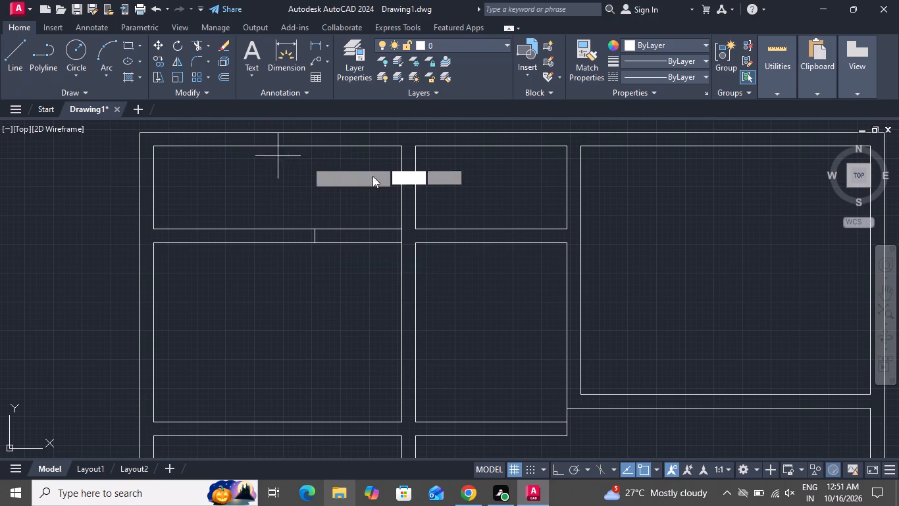
scroll(391, 185, "down", 1)
scroll(482, 366, "up", 1)
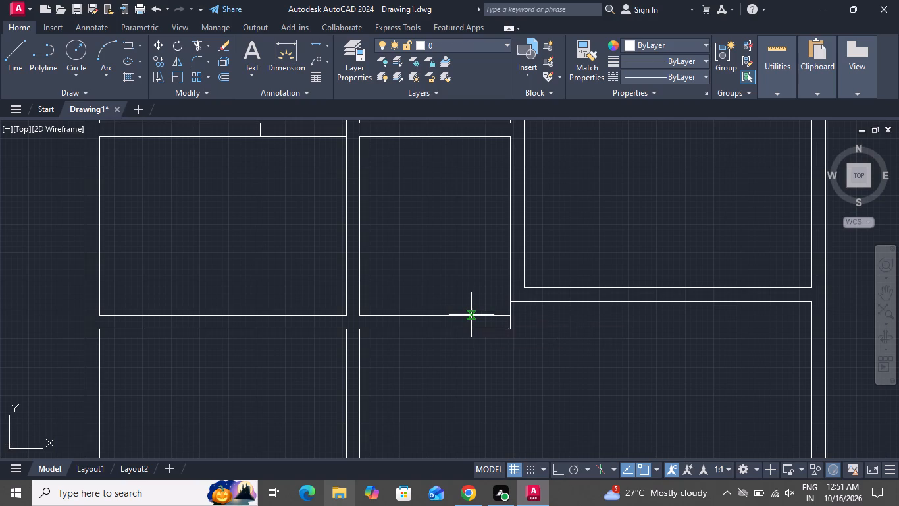
left_click(490, 317)
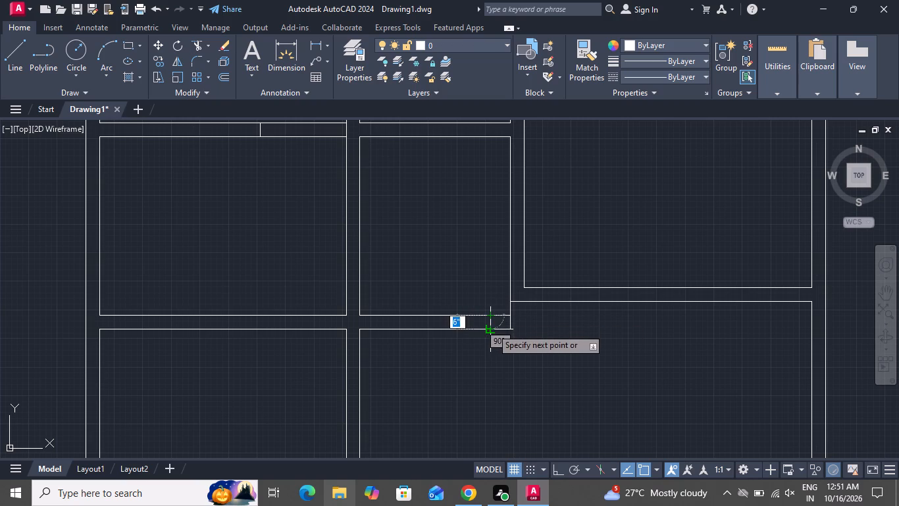
left_click(492, 329)
right_click(492, 329)
left_click(503, 349)
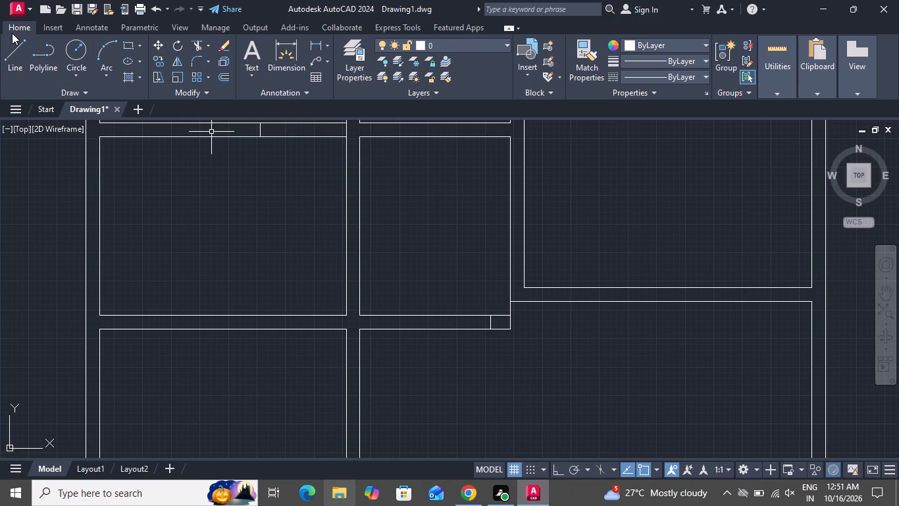
left_click(13, 56)
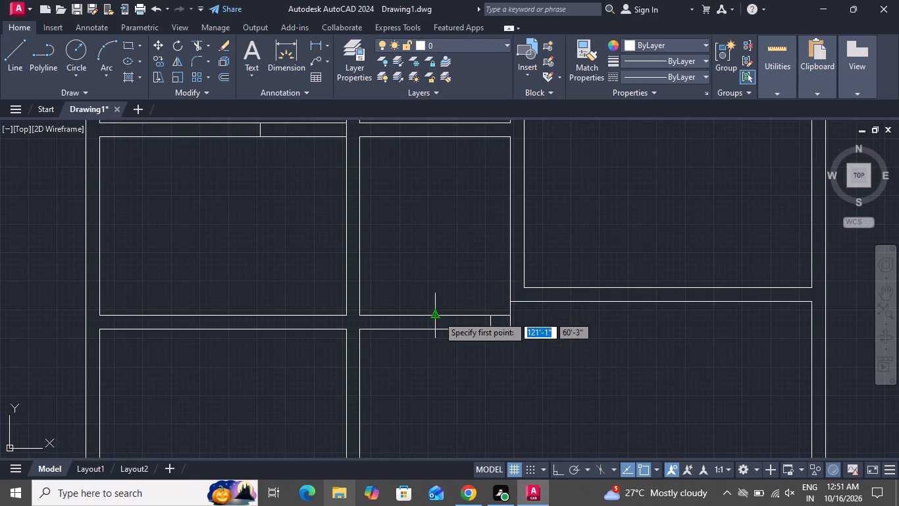
left_click(438, 316)
left_click(438, 329)
right_click(438, 329)
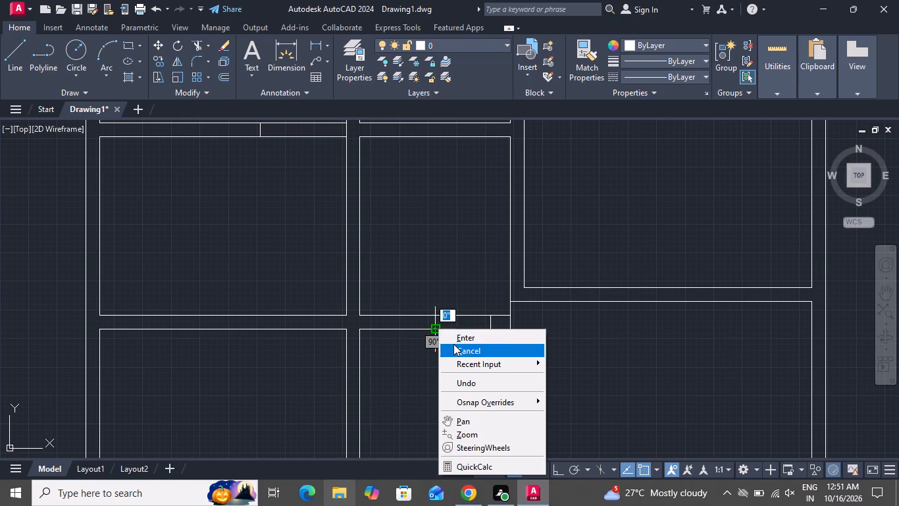
left_click(453, 345)
scroll(368, 239, "down", 2)
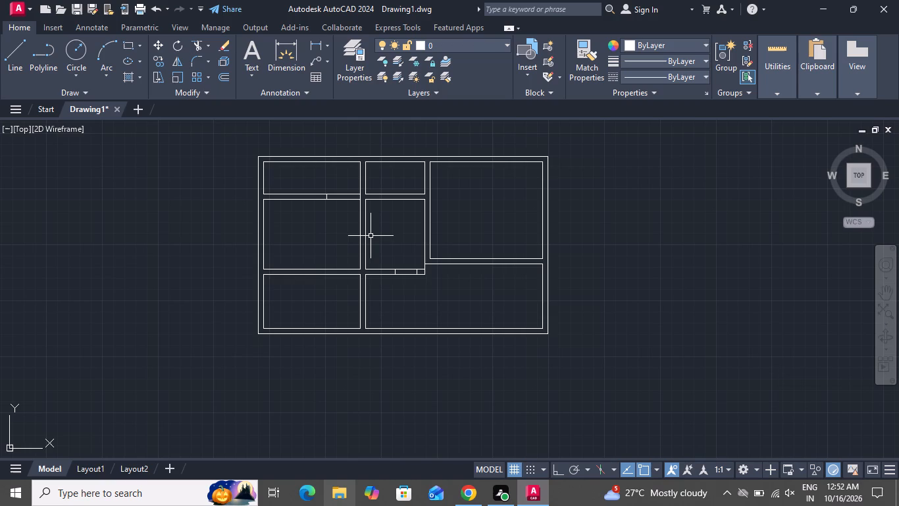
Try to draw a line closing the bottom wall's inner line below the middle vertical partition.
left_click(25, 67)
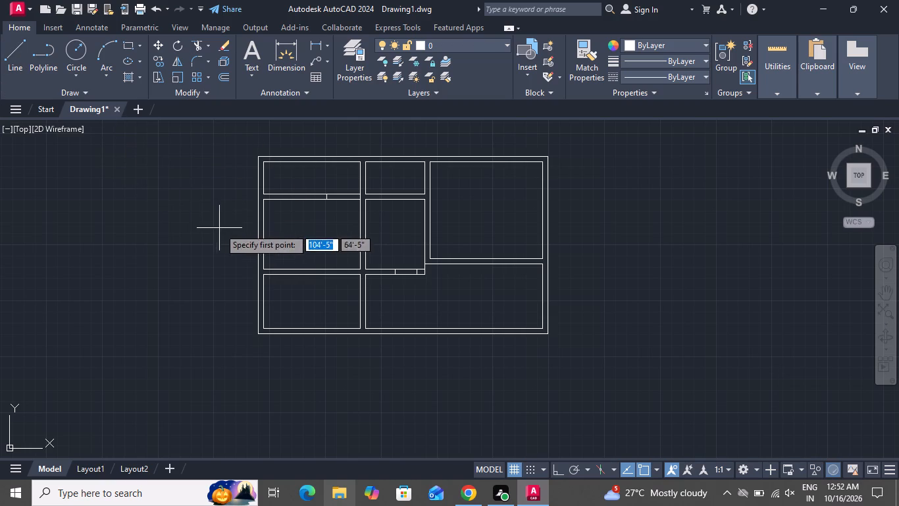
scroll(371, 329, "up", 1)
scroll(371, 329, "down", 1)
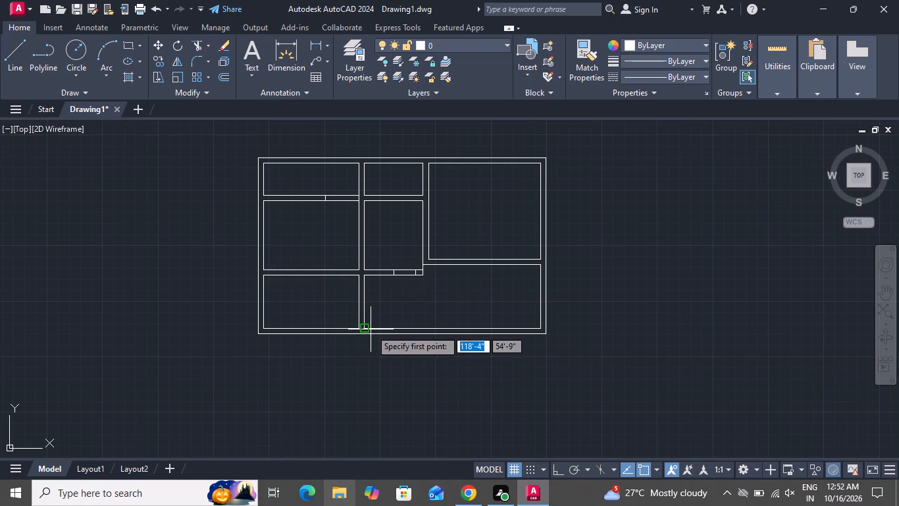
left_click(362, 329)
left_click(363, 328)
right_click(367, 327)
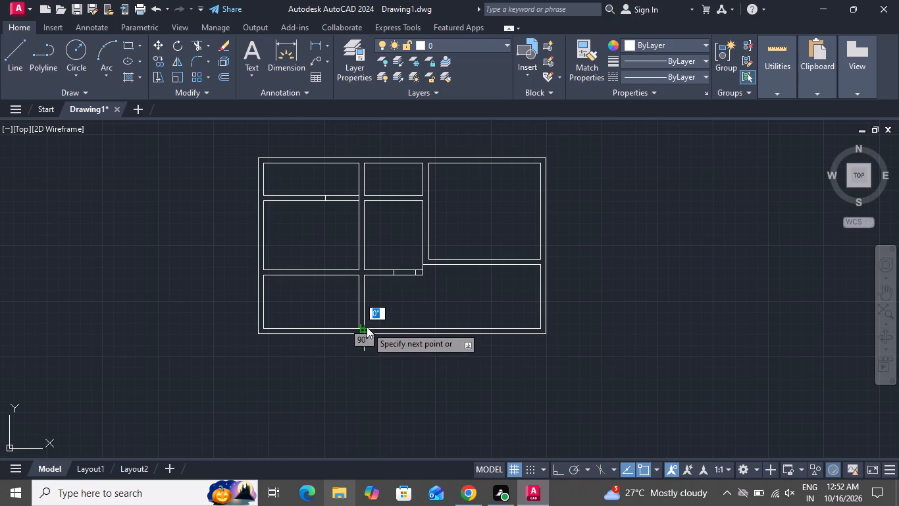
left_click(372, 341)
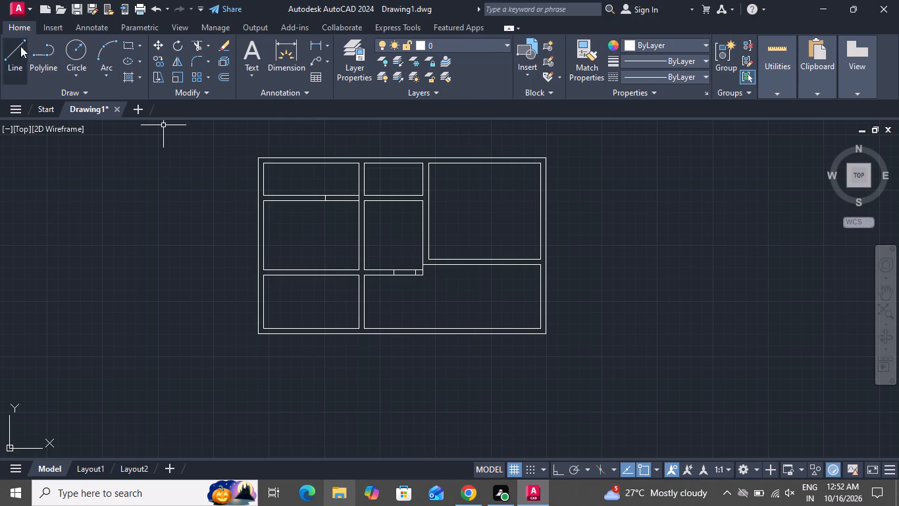
Draw a line between the middle vertical partition's two lower endpoints to close the gap in the bottom wall's inner line.
left_click(14, 53)
scroll(368, 331, "up", 3)
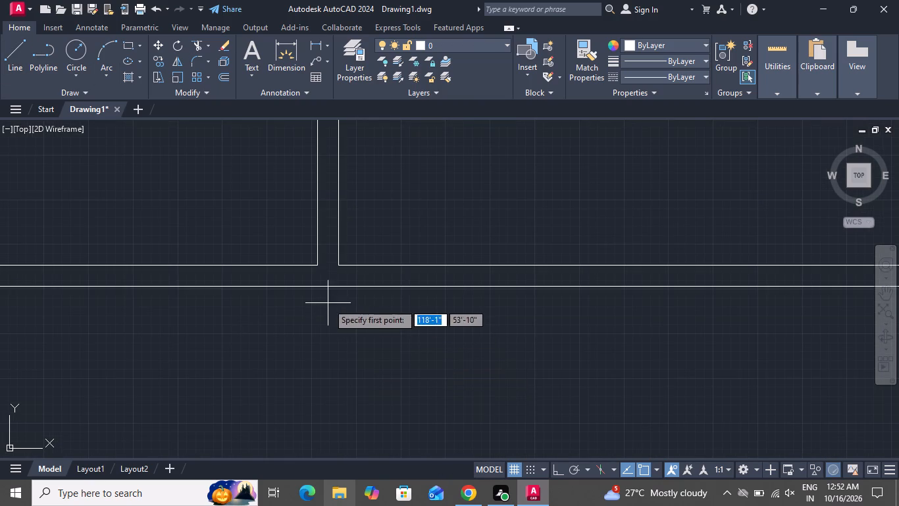
left_click(317, 266)
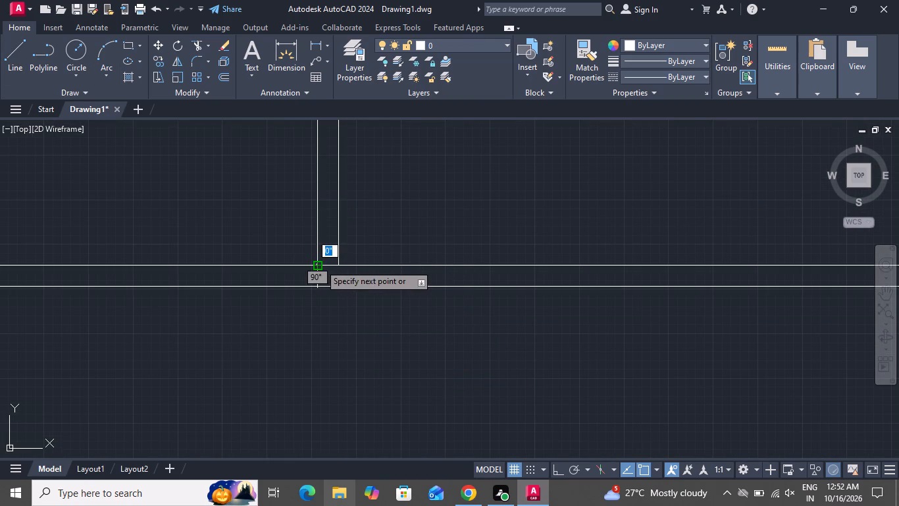
left_click(336, 265)
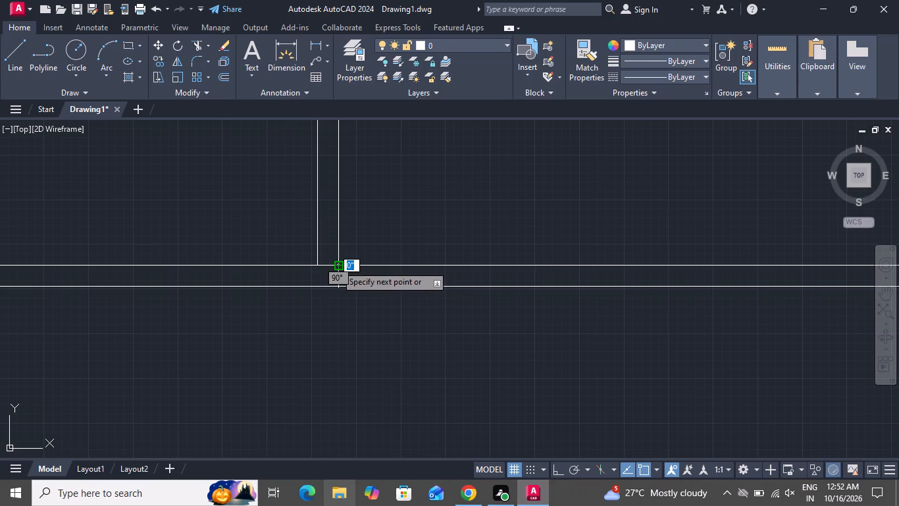
right_click(336, 265)
left_click(381, 287)
scroll(371, 329, "down", 2)
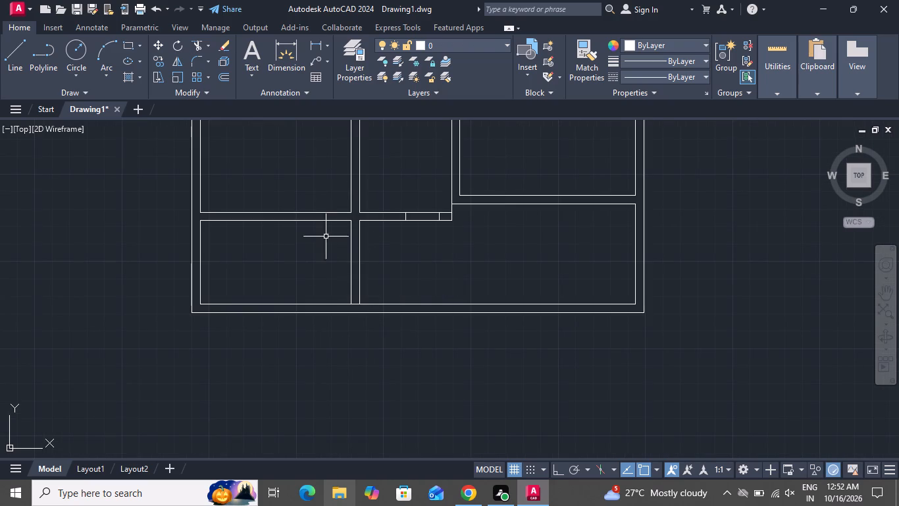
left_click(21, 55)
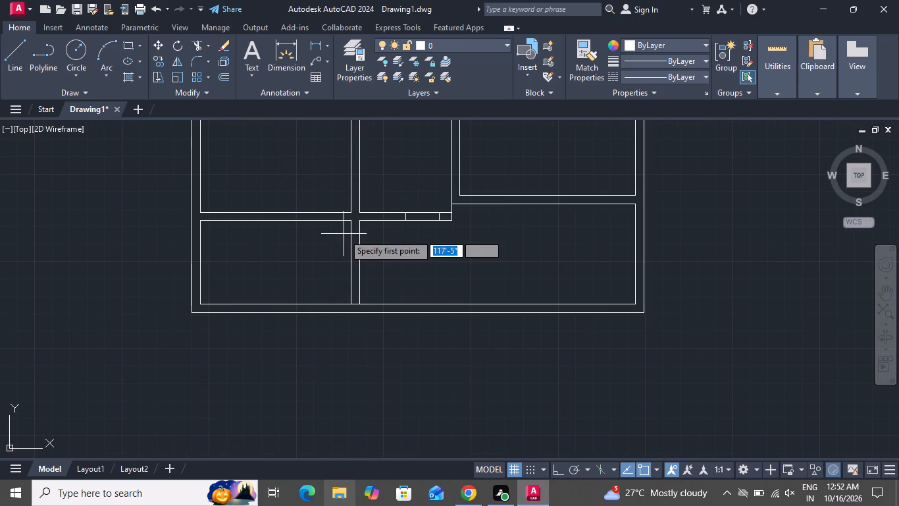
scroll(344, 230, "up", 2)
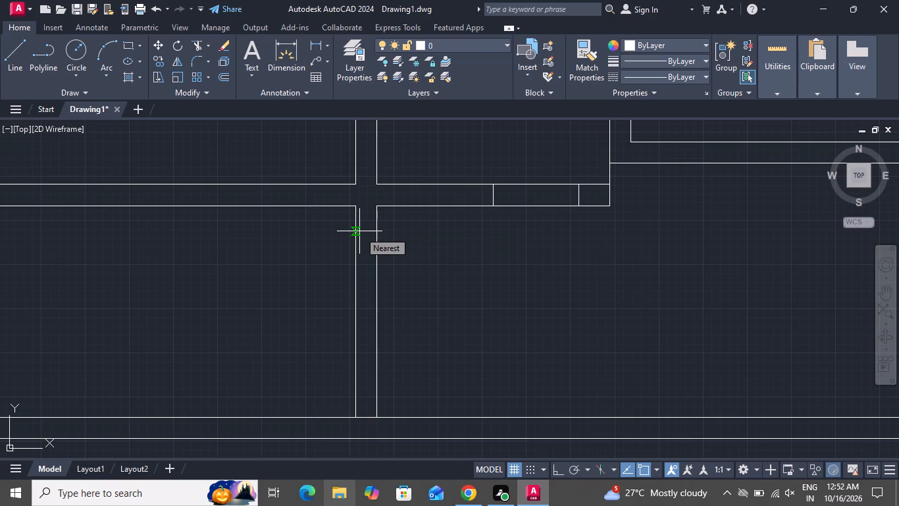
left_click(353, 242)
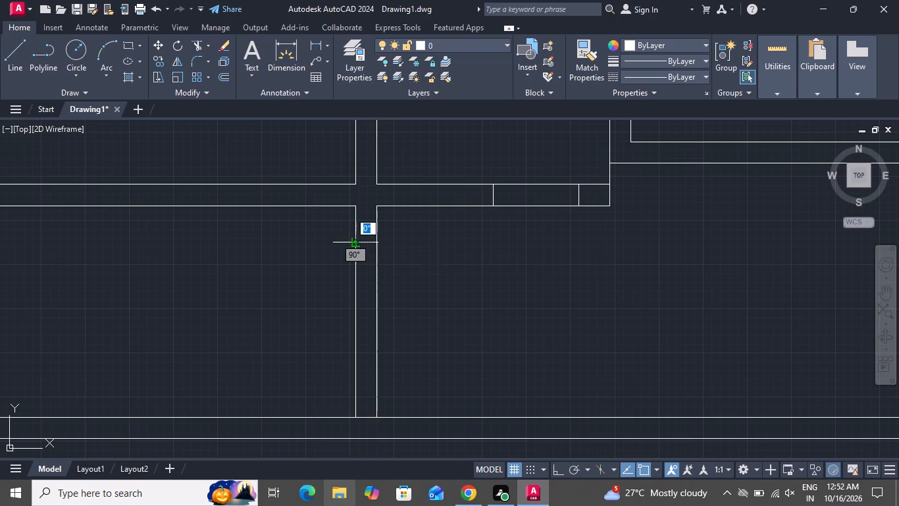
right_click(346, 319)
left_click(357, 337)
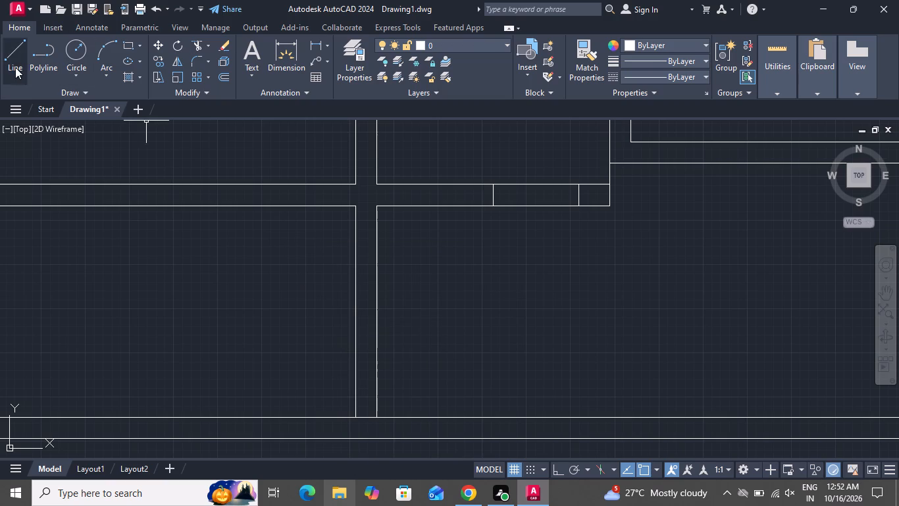
Draw a short line across the lower part of the middle vertical partition at the midpoint of its west face.
left_click(14, 66)
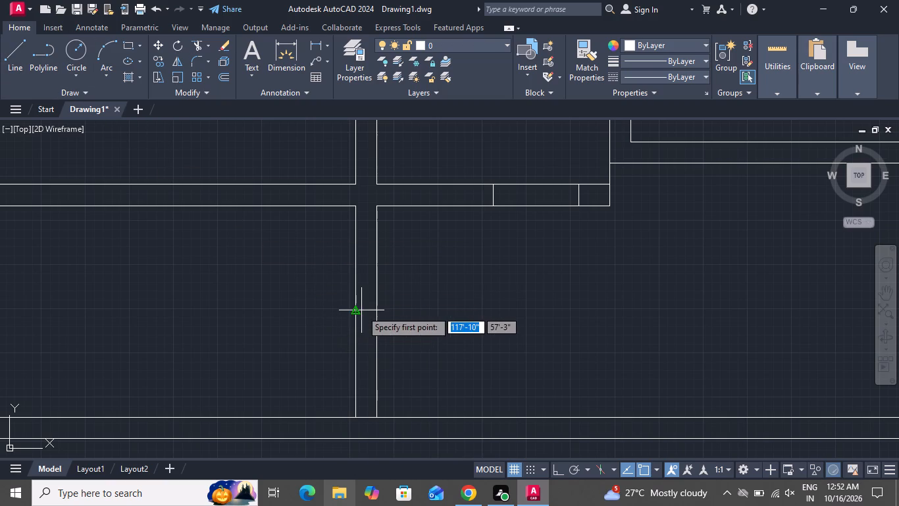
left_click(353, 311)
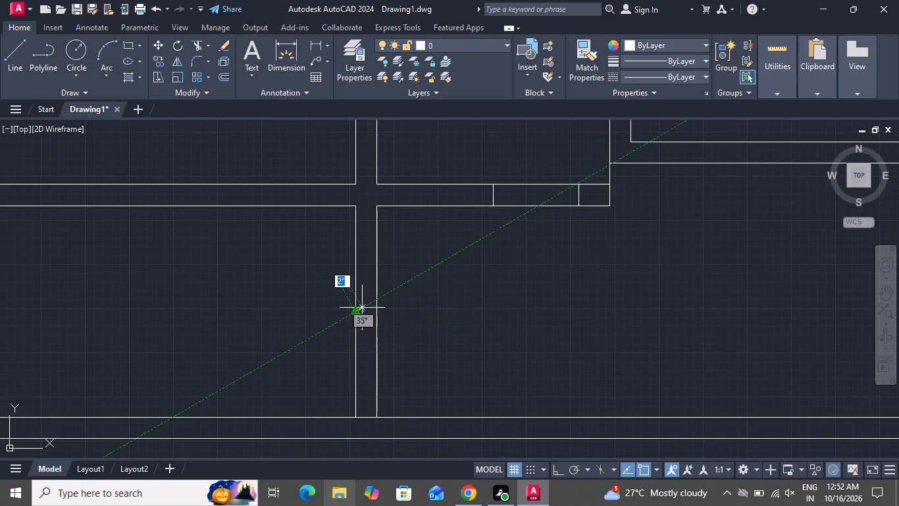
left_click(374, 309)
right_click(376, 306)
left_click(396, 324)
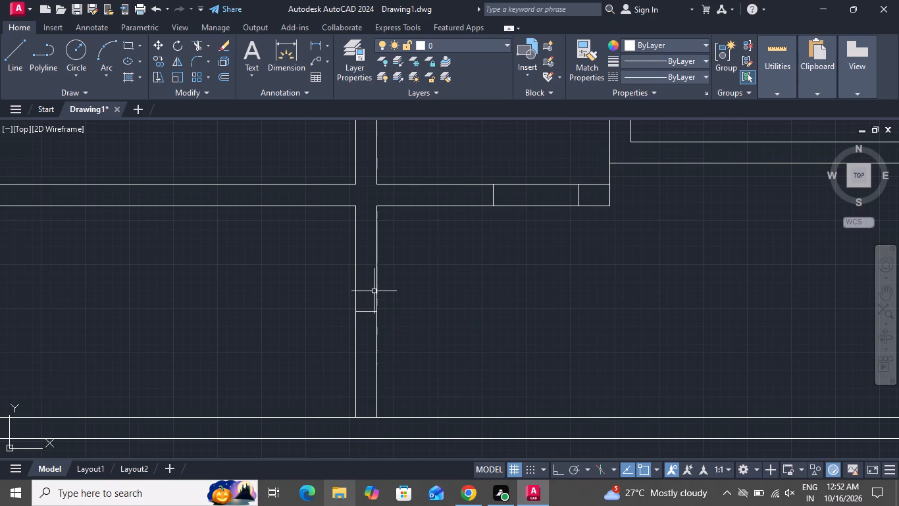
Draw two short vertical lines across the bottom exterior wall, east of the middle vertical partition, marking the two sides of an opening.
left_click(16, 56)
scroll(179, 126, "down", 2)
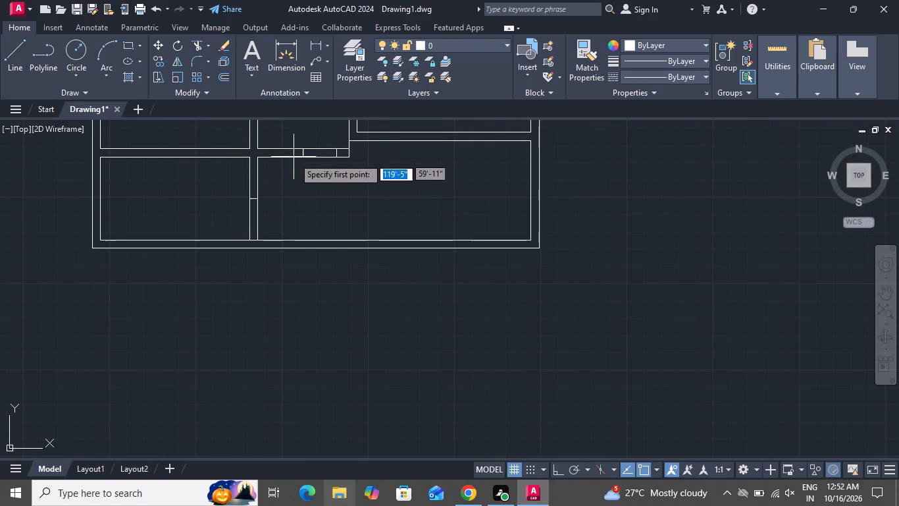
scroll(297, 202, "up", 1)
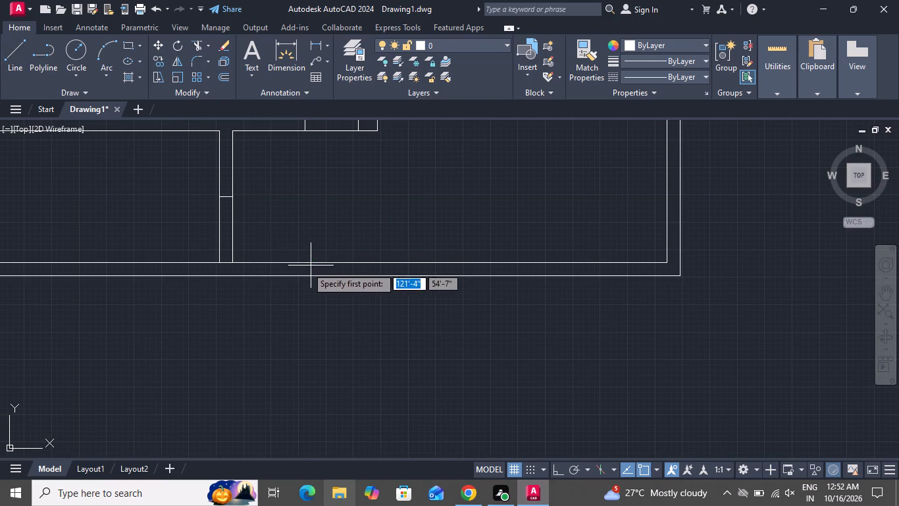
left_click(271, 262)
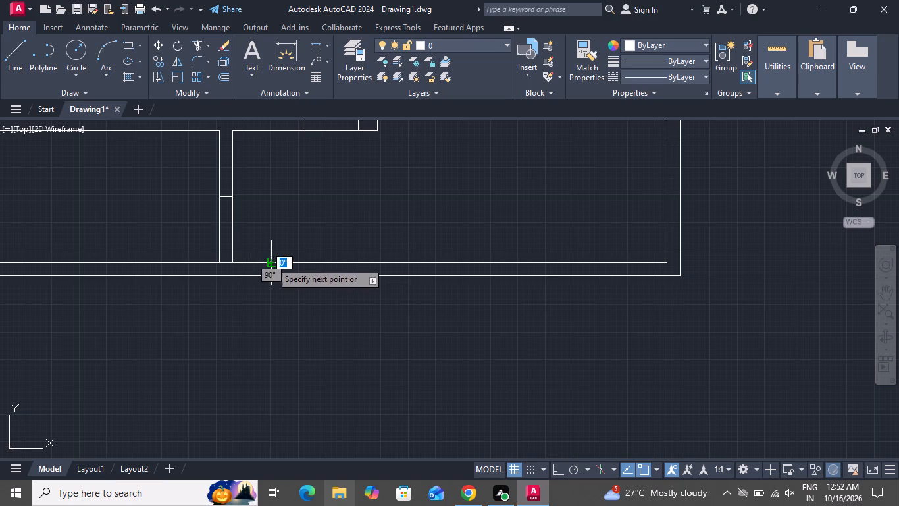
left_click(270, 272)
right_click(273, 272)
left_click(292, 292)
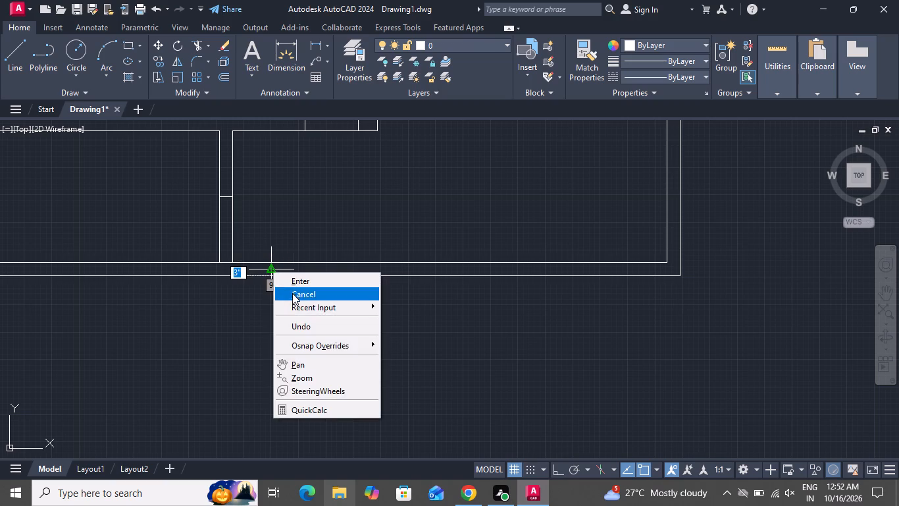
left_click(23, 55)
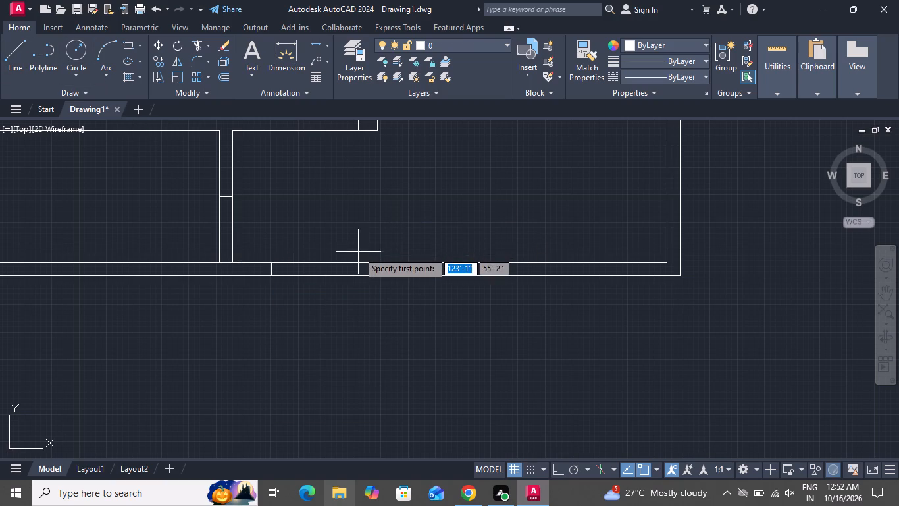
left_click(373, 264)
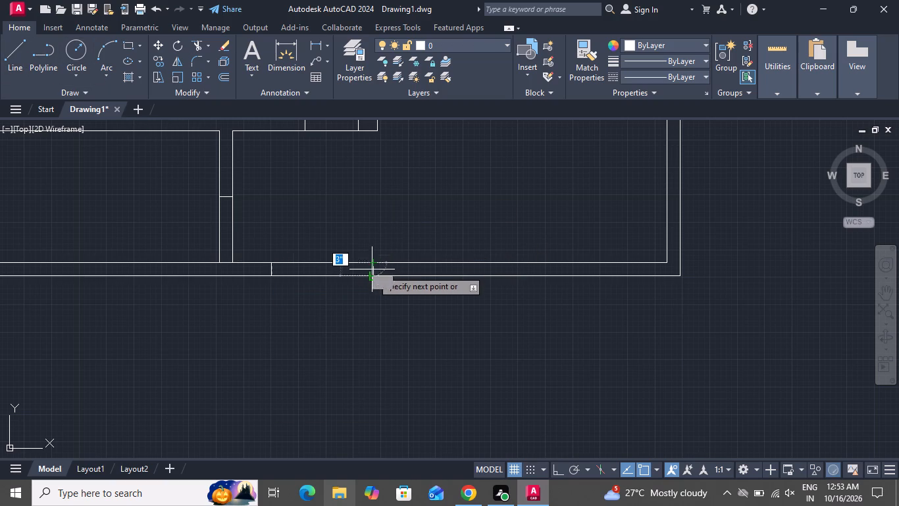
left_click(372, 273)
right_click(374, 271)
left_click(395, 291)
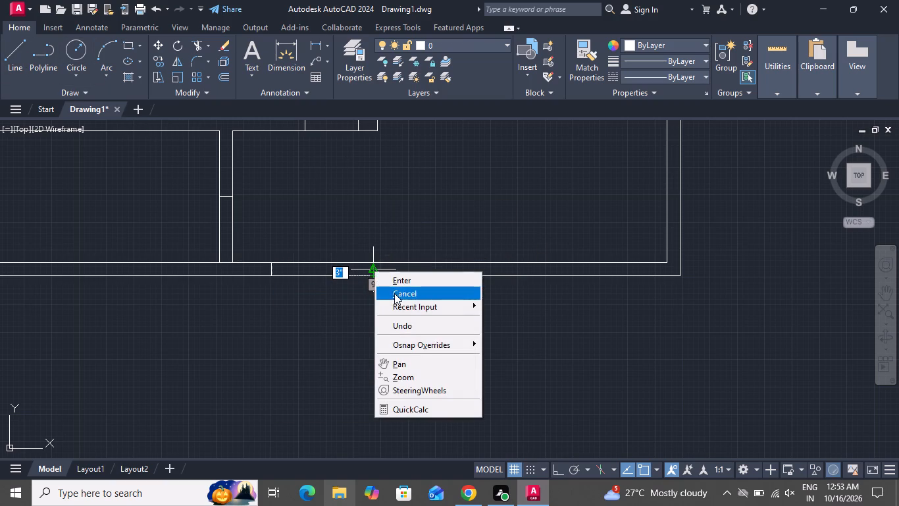
Start another line for the next opening mark in the floor plan.
scroll(388, 296, "down", 2)
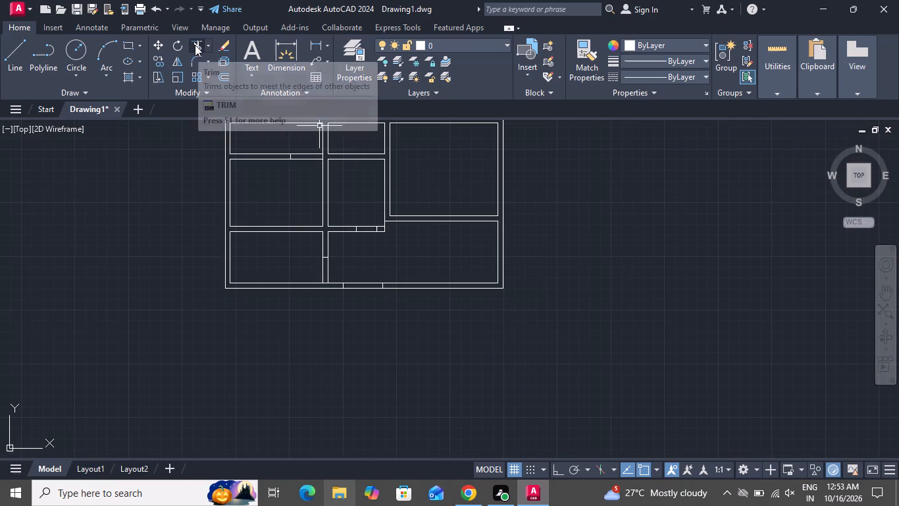
left_click(21, 57)
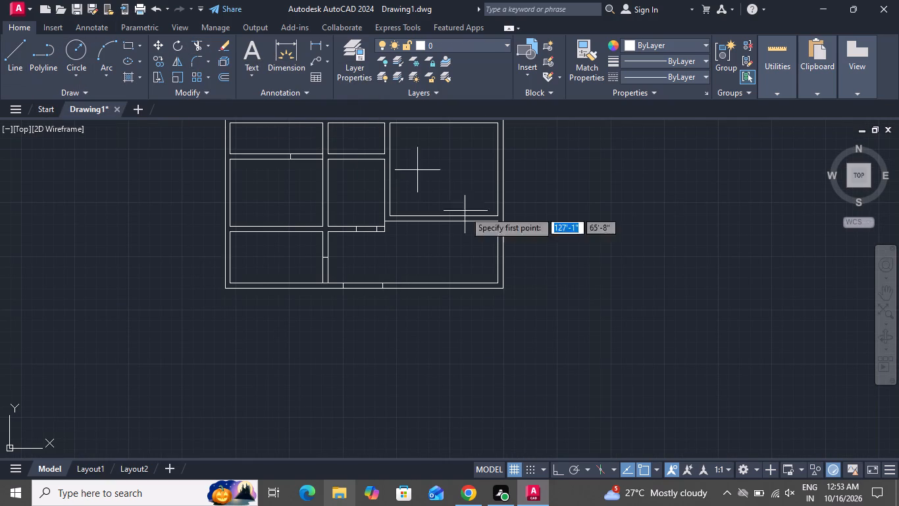
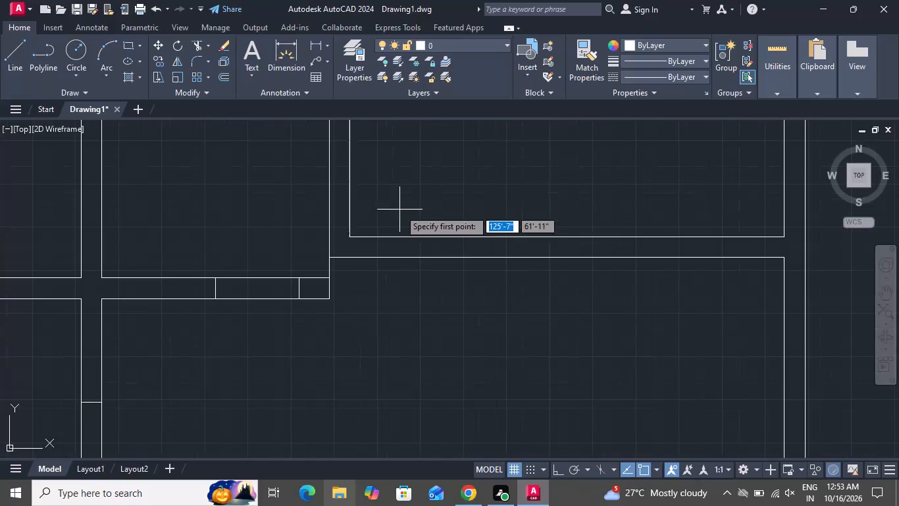
Draw two short vertical lines across the east room's bottom partition, near its west end, marking the two sides of an opening.
left_click(376, 238)
left_click(378, 262)
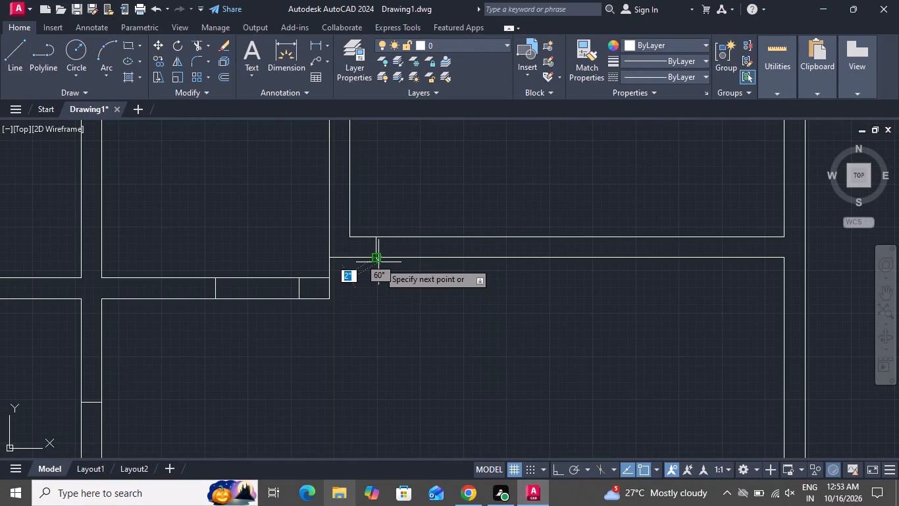
right_click(378, 262)
left_click(418, 299)
left_click(411, 294)
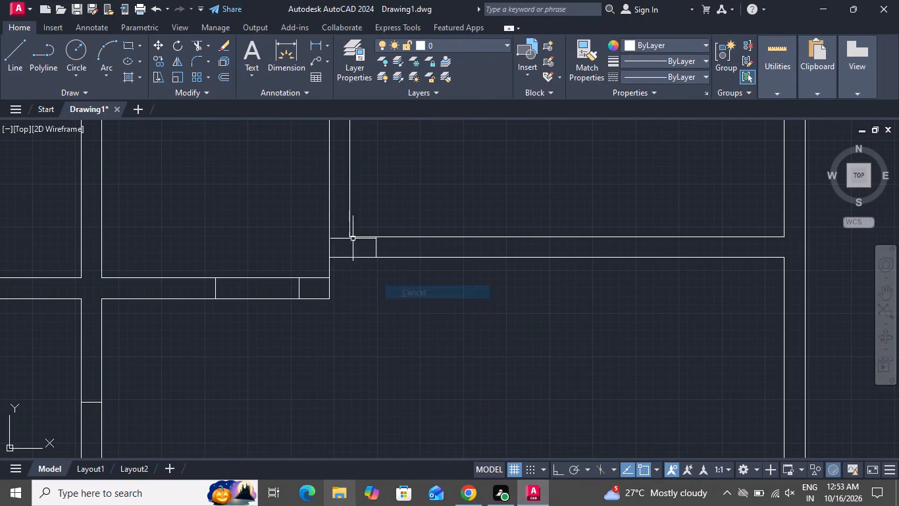
left_click(13, 53)
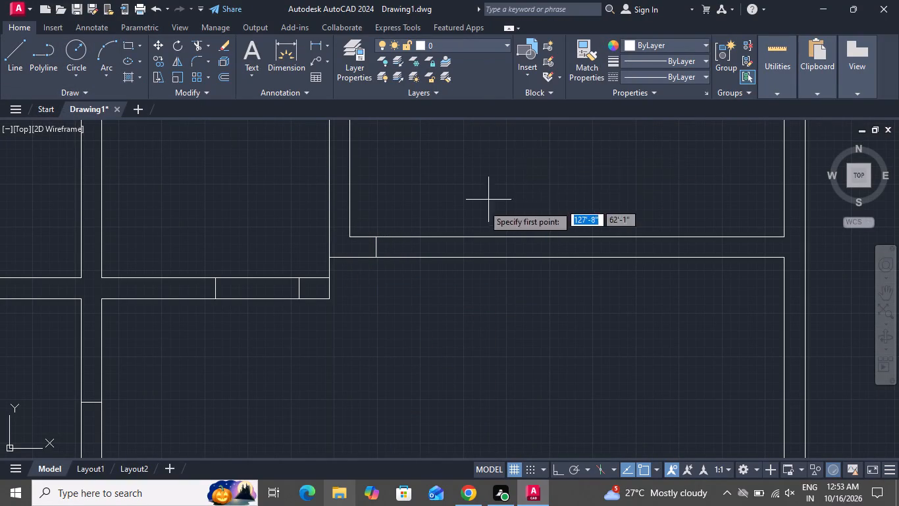
left_click(493, 238)
left_click(496, 260)
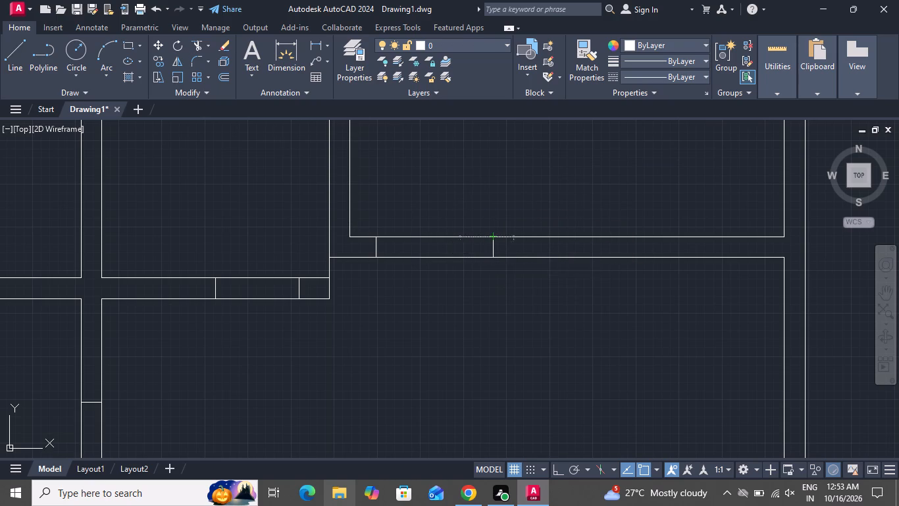
right_click(497, 259)
left_click(518, 281)
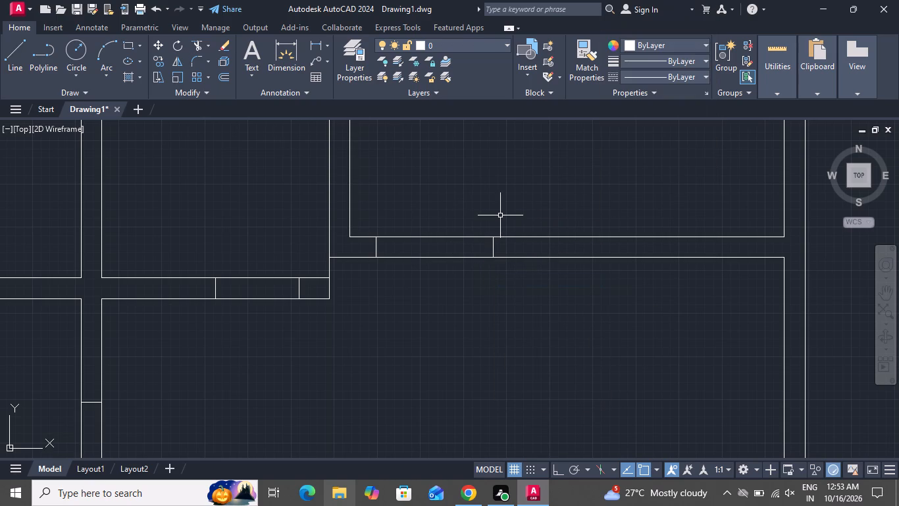
Trim the wall lines at the marked openings in the two lower horizontal partitions and below the mark on the middle vertical partition.
scroll(500, 215, "down", 1)
left_click(193, 47)
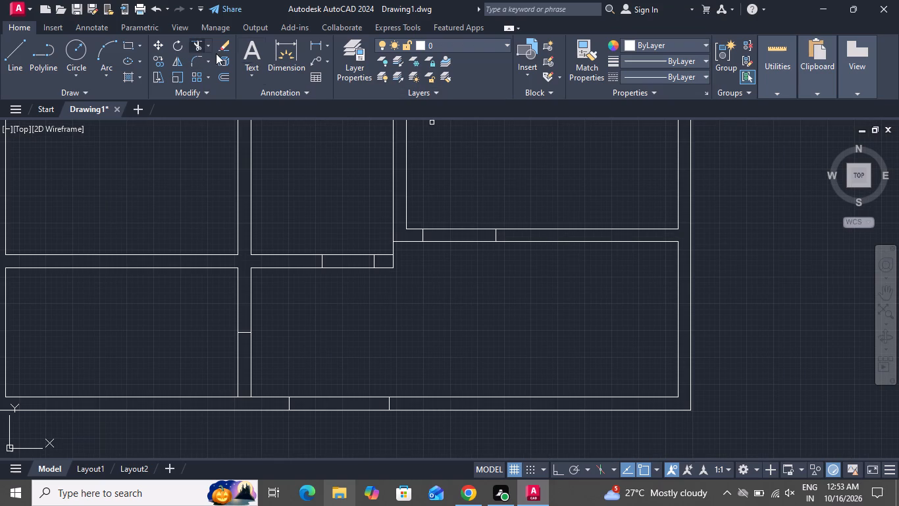
left_click(470, 203)
left_click(478, 288)
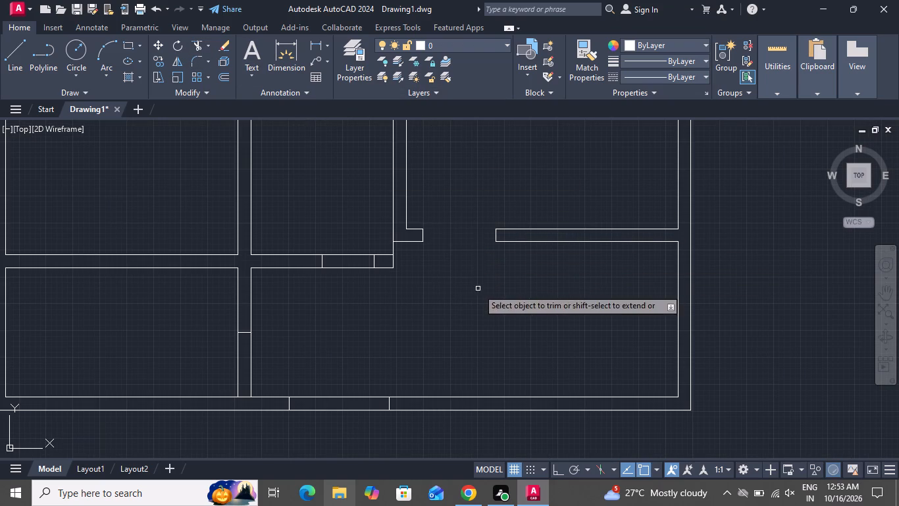
left_click(356, 230)
left_click(362, 288)
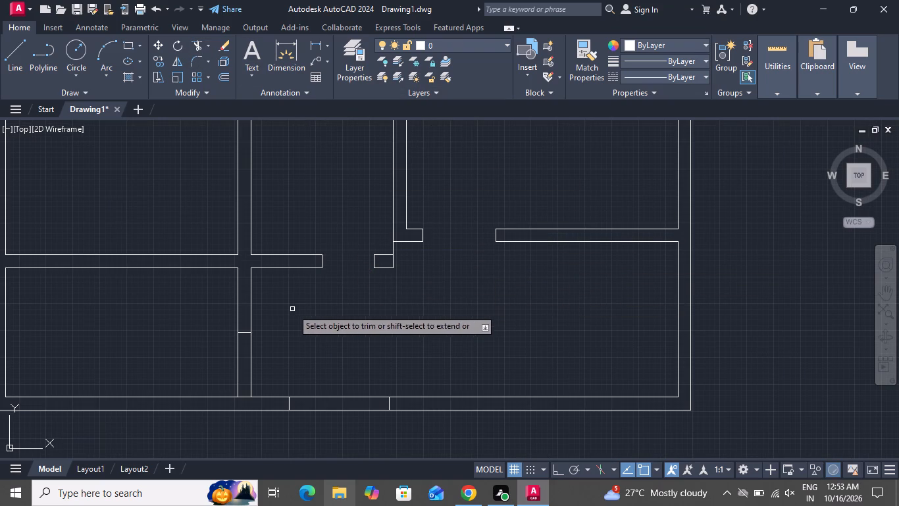
left_click_drag(269, 347, 275, 347)
left_click(217, 336)
Trim out the marked openings in the bottom exterior wall and at the east end of the northwest room's horizontal partition.
scroll(311, 325, "down", 1)
left_click_drag(342, 352, 338, 358)
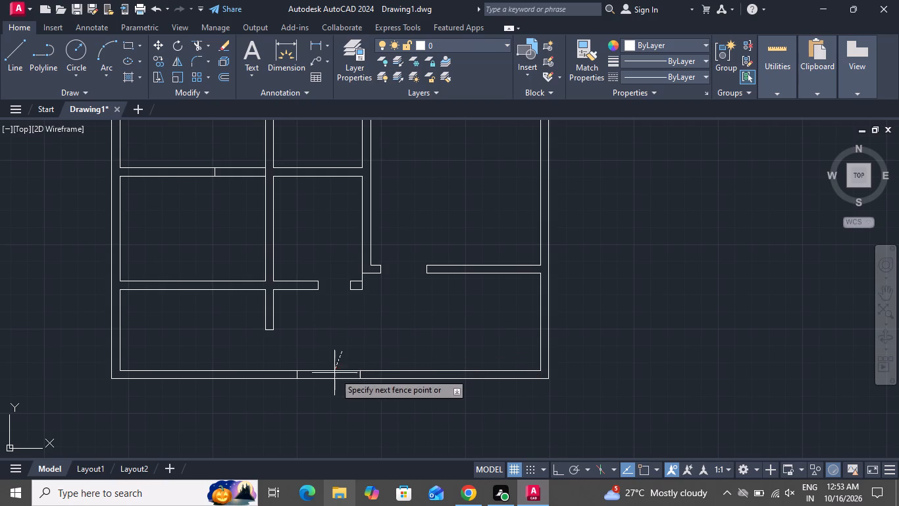
left_click(326, 401)
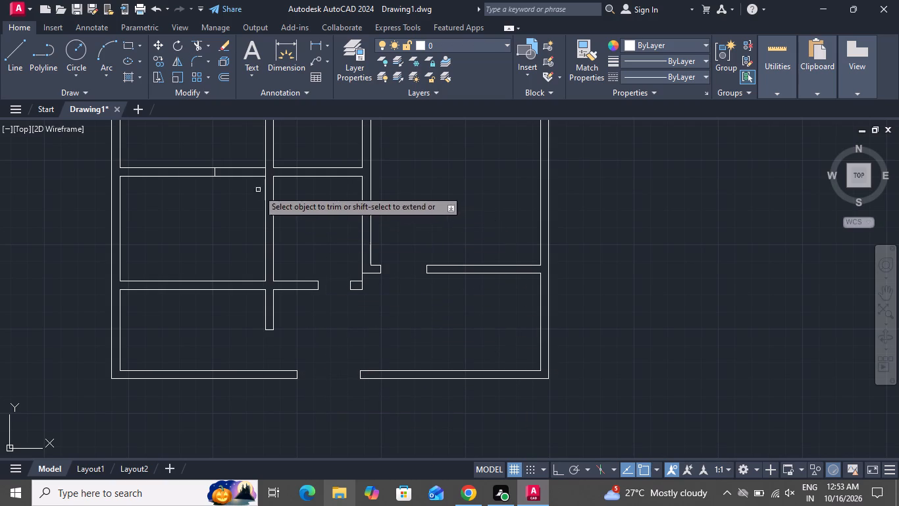
left_click(249, 199)
left_click(255, 161)
scroll(336, 287, "down", 1)
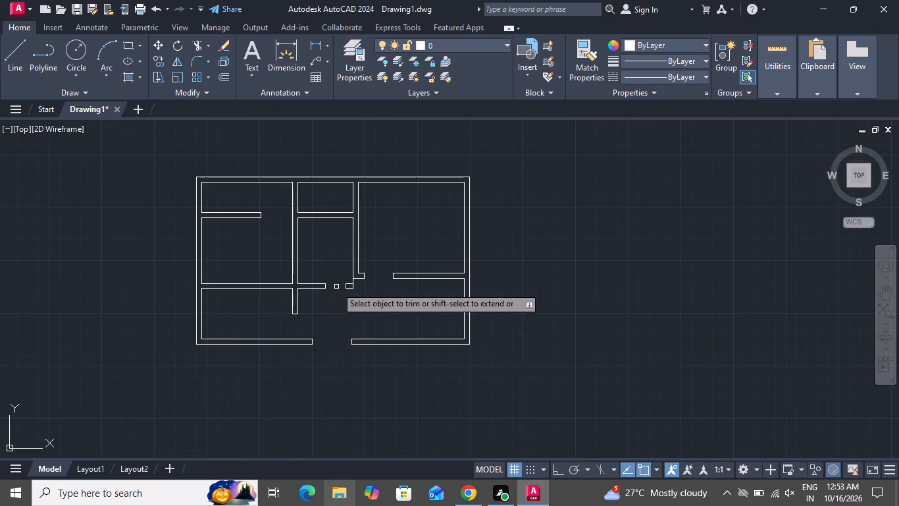
scroll(351, 286, "up", 2)
right_click(390, 287)
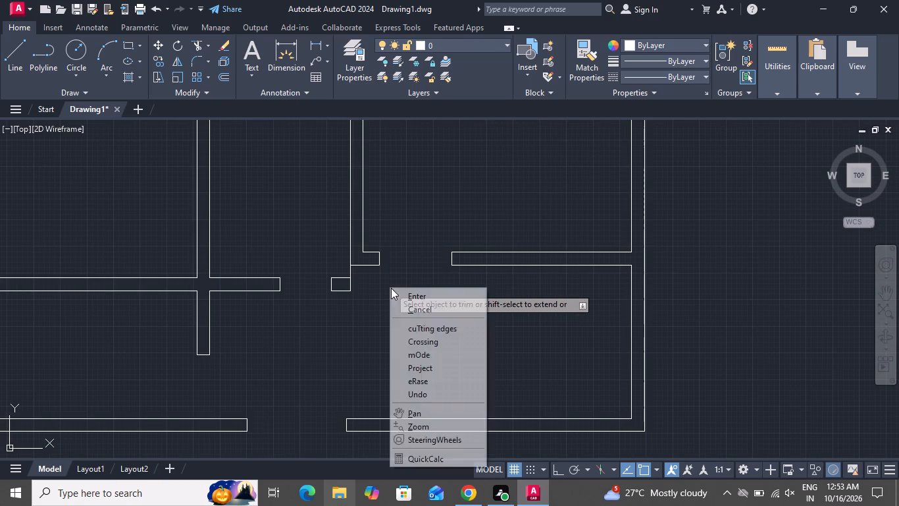
left_click(403, 311)
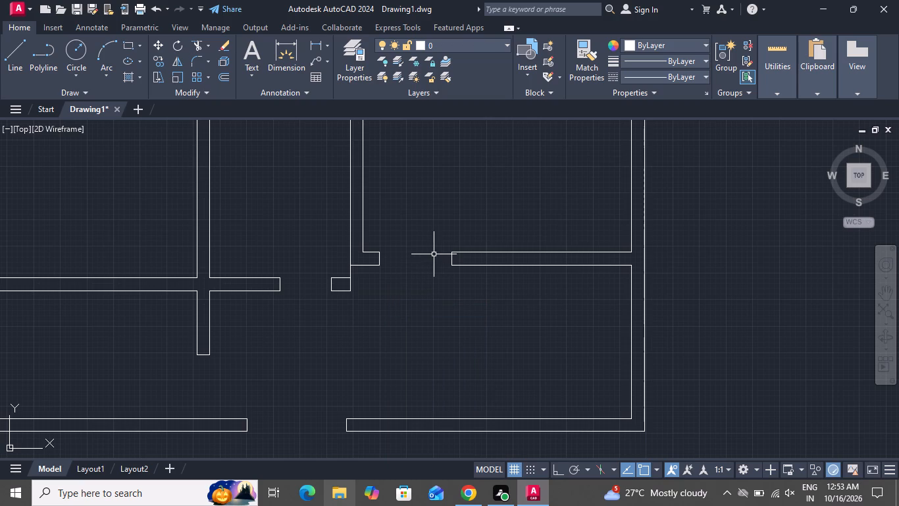
Draw a short vertical line across the northwest room's horizontal partition stub at its midpoint.
scroll(434, 257, "down", 1)
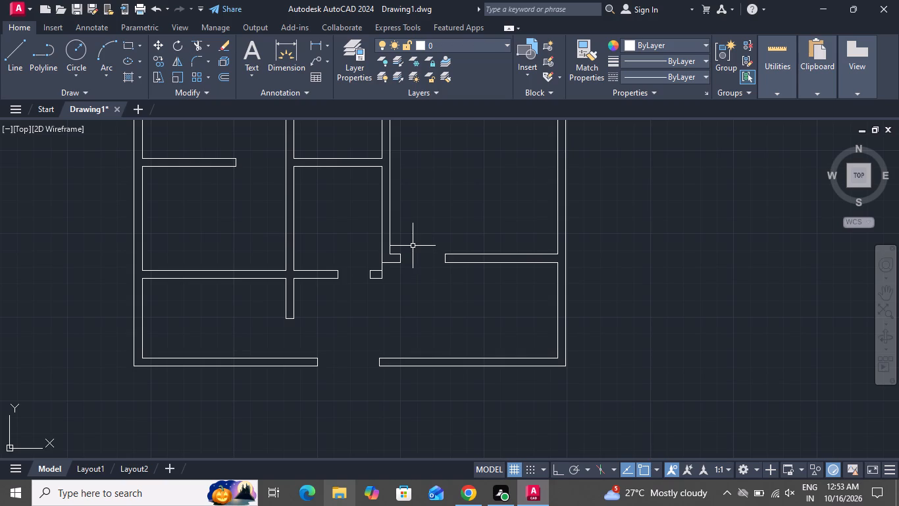
scroll(220, 259, "down", 3)
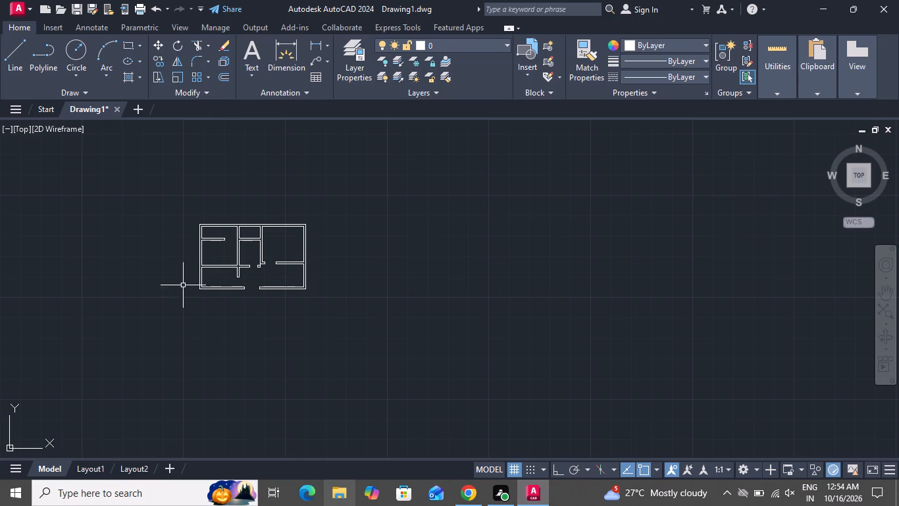
left_click(11, 49)
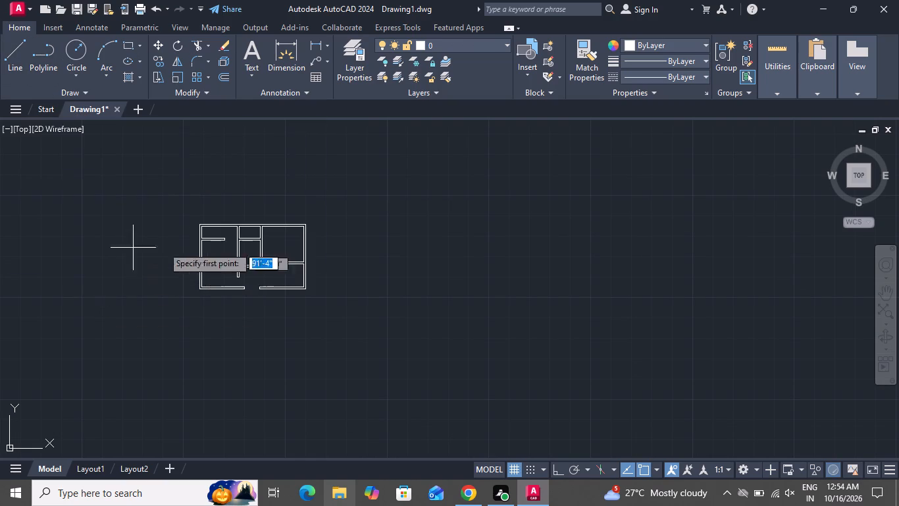
scroll(207, 246, "up", 1)
scroll(207, 246, "down", 1)
scroll(208, 244, "up", 4)
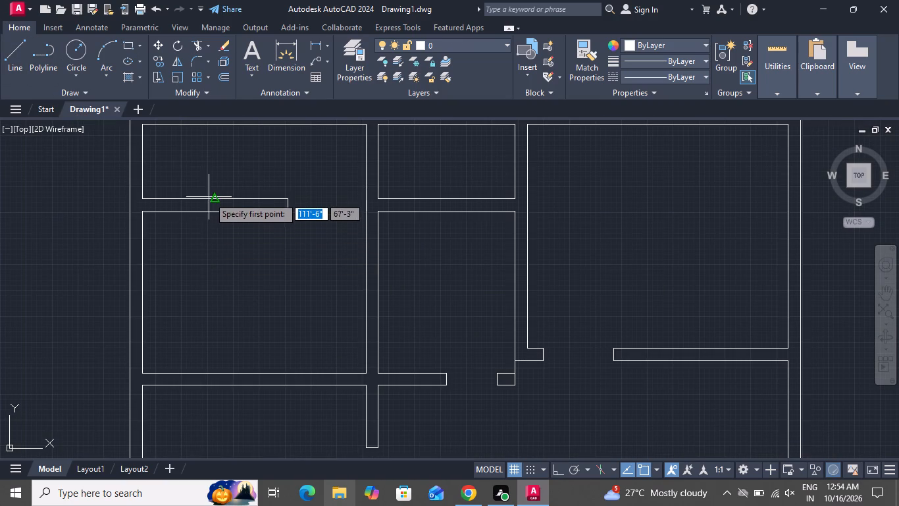
left_click(218, 202)
left_click(218, 213)
right_click(218, 213)
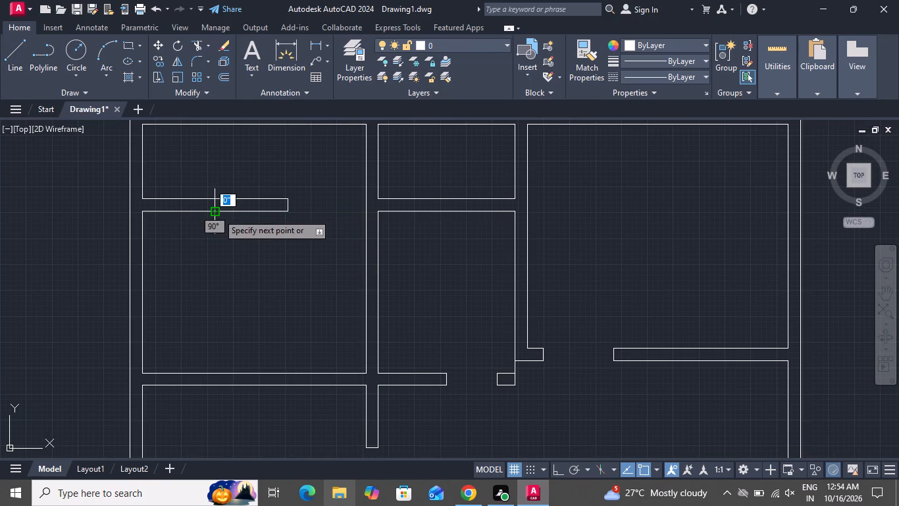
left_click(245, 237)
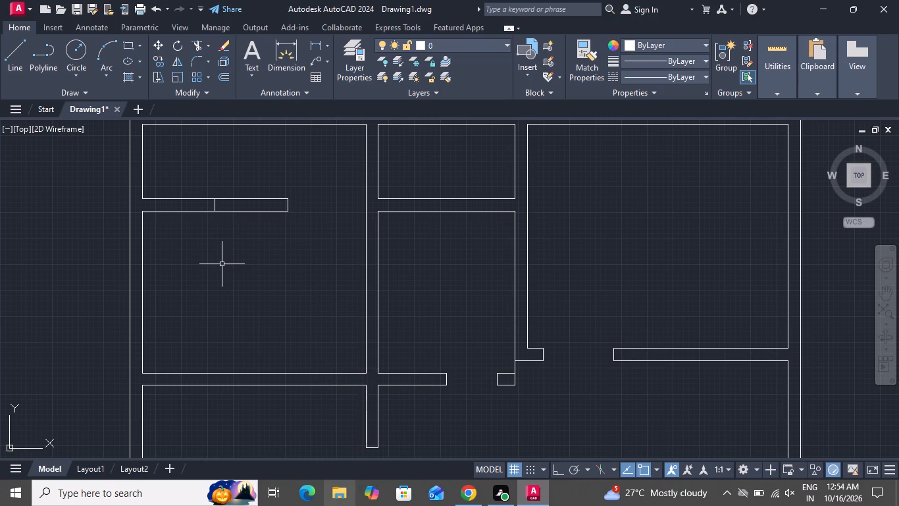
Offset the partition stub's midpoint line 2' to the east.
type("o")
key("space")
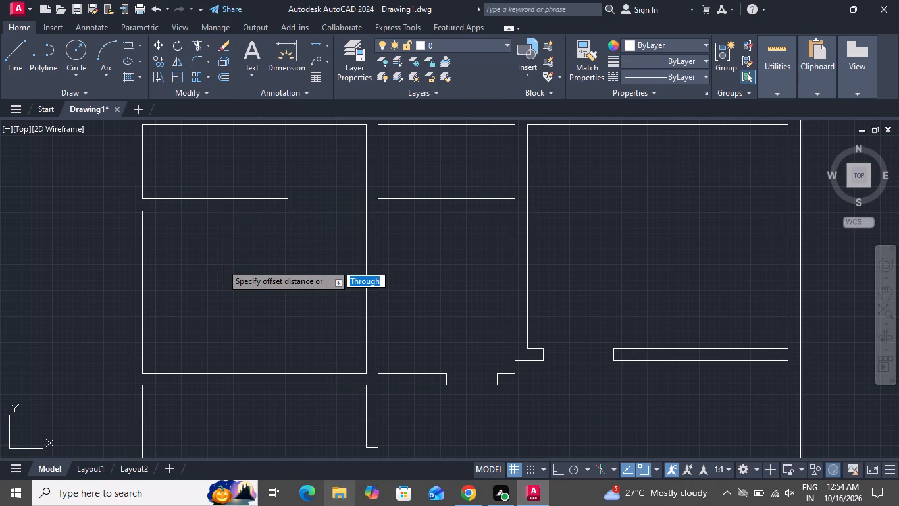
type("2'")
key("Return")
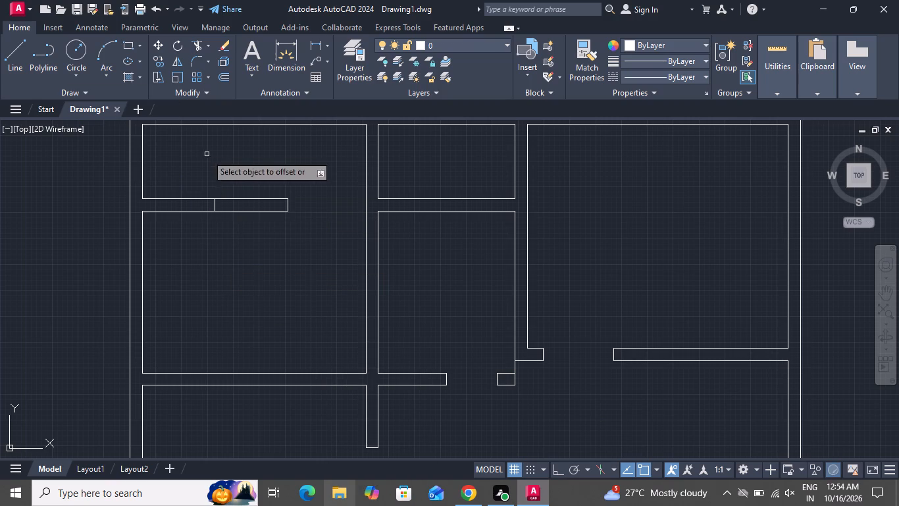
scroll(221, 213, "up", 2)
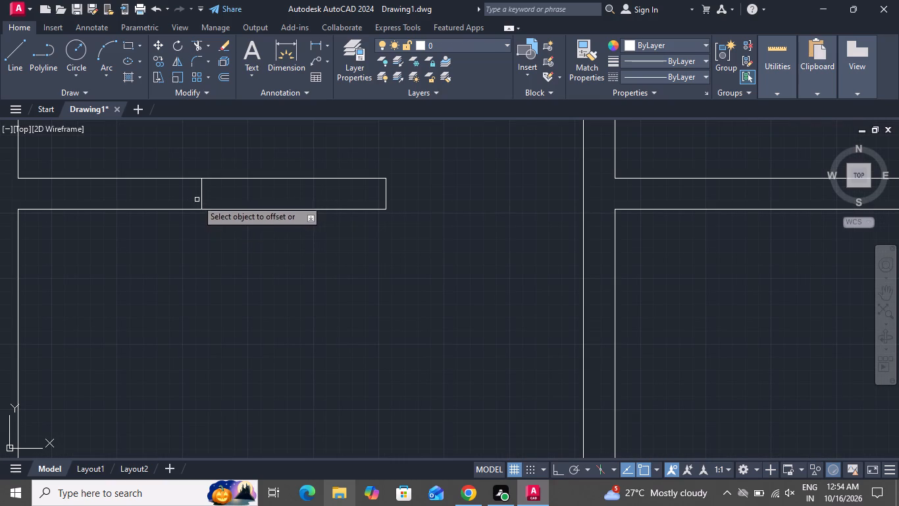
left_click(200, 191)
left_click(263, 195)
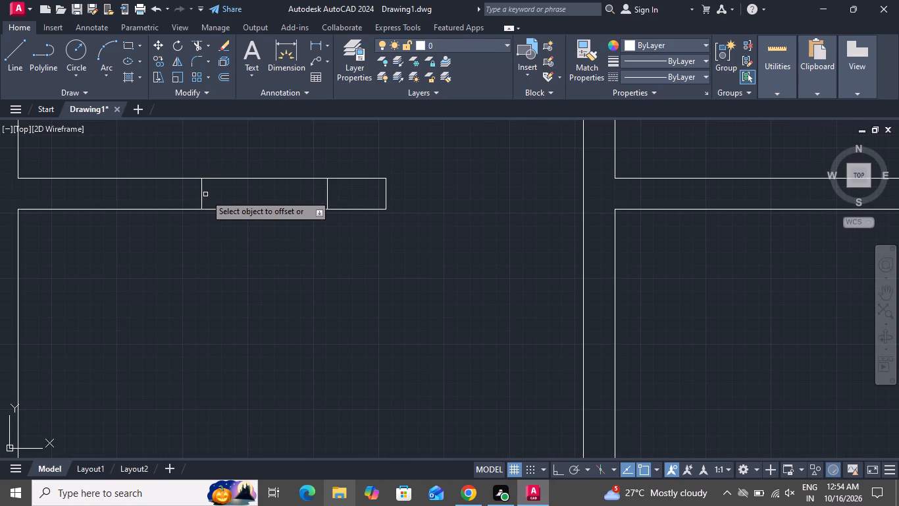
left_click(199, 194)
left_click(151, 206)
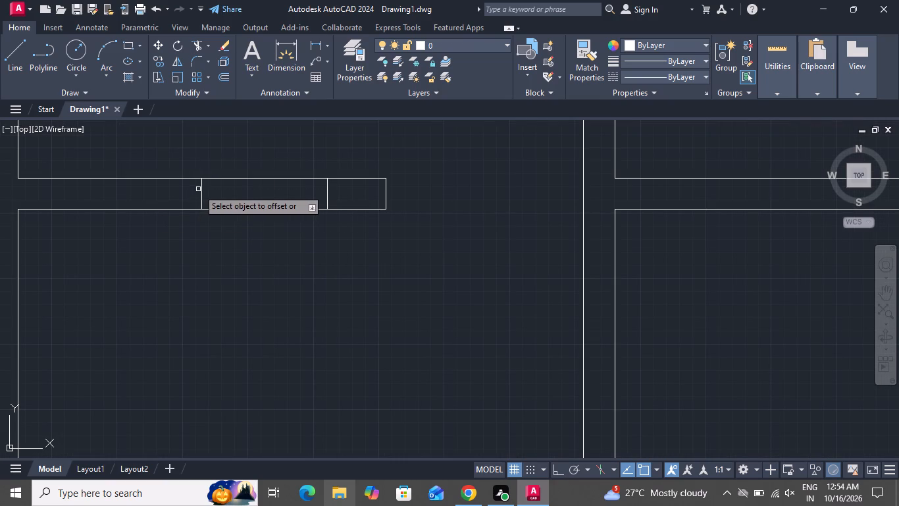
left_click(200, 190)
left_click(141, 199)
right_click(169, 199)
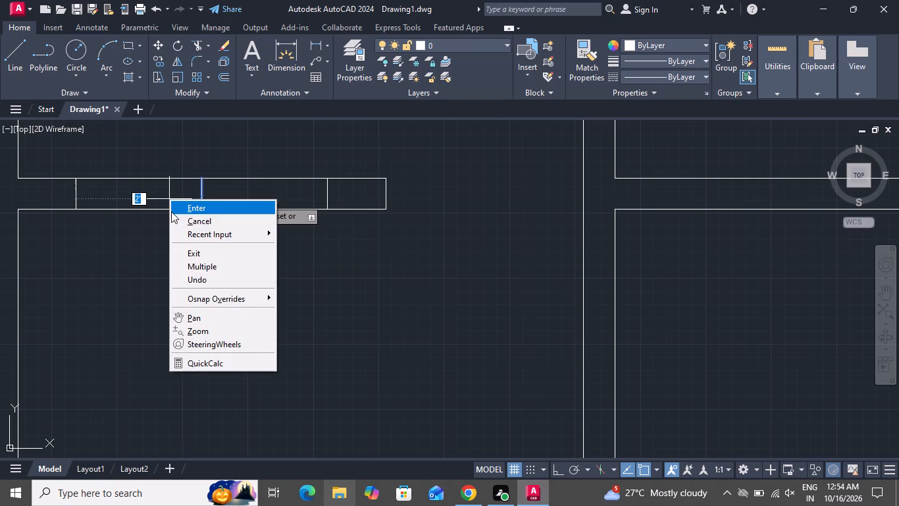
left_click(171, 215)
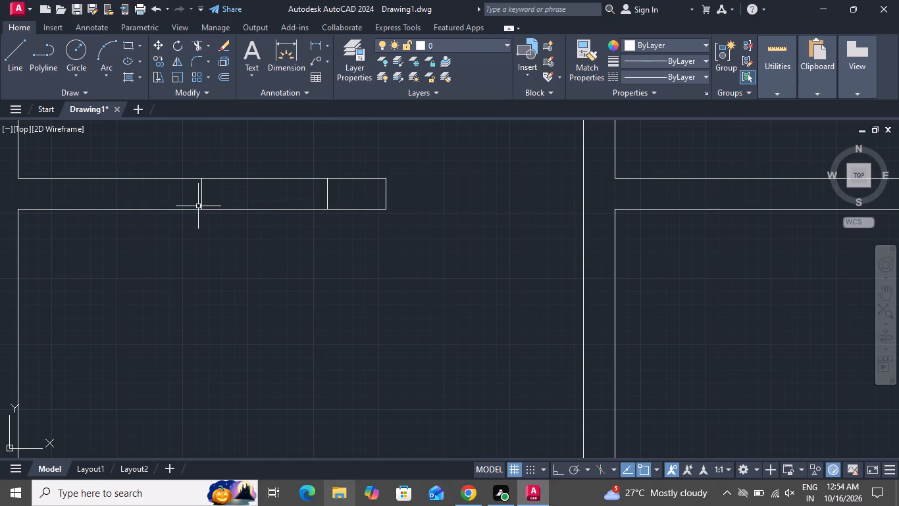
Offset the partition stub's midpoint line 2' to the west.
type("o 2'")
key("Return")
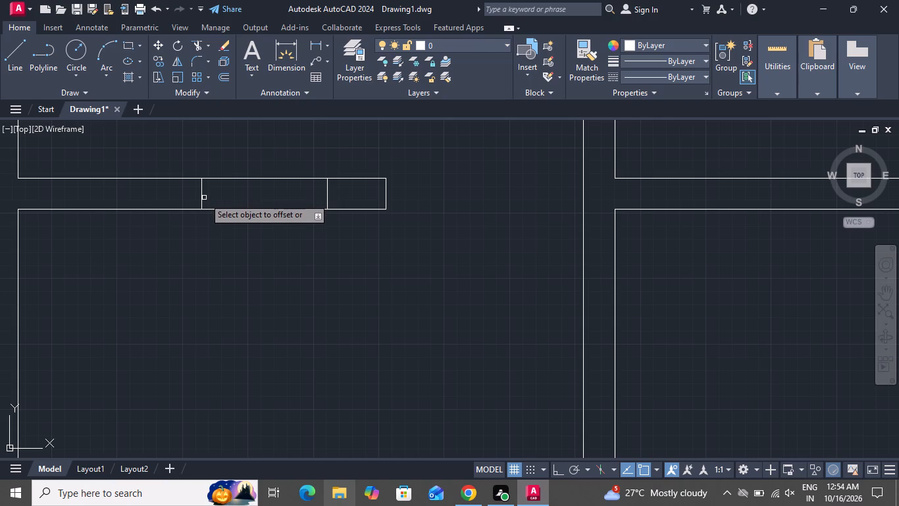
left_click(203, 198)
left_click(125, 204)
right_click(120, 202)
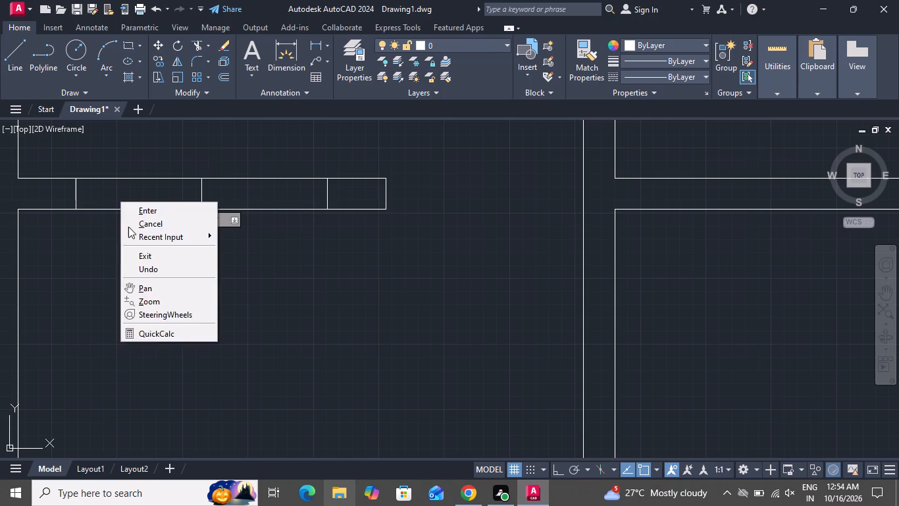
left_click(128, 227)
Offset the two outer cross lines in the northwest partition stub 2" outward, away from the midpoint line.
type("o 2")
key("shift+quotedbl")
key("Return")
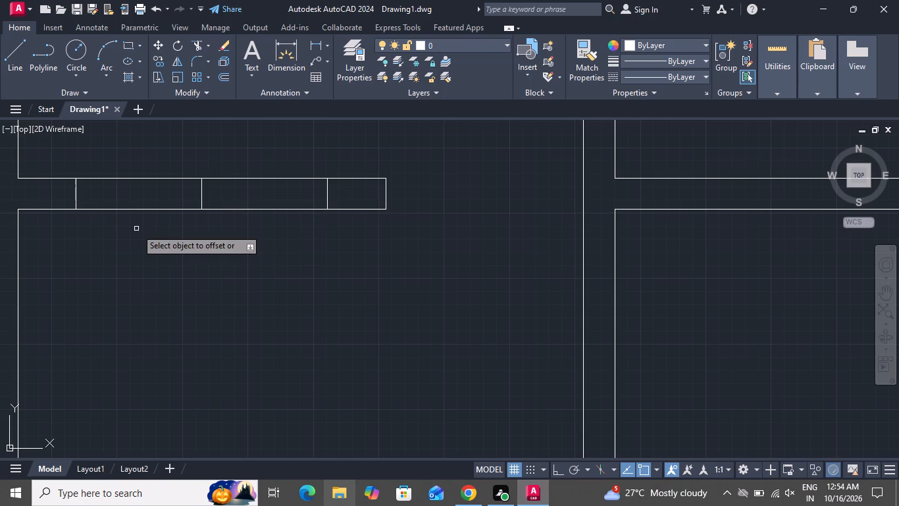
left_click(326, 199)
left_click(334, 196)
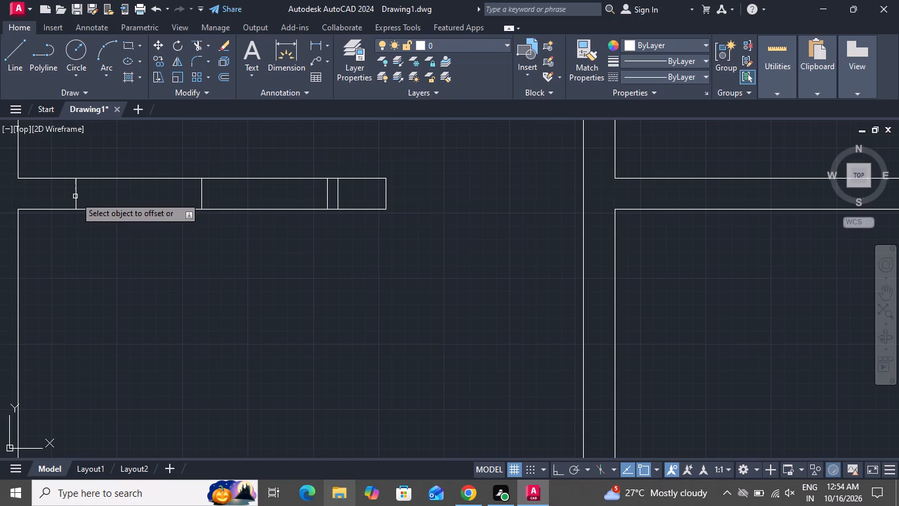
left_click(75, 196)
left_click(58, 201)
right_click(117, 220)
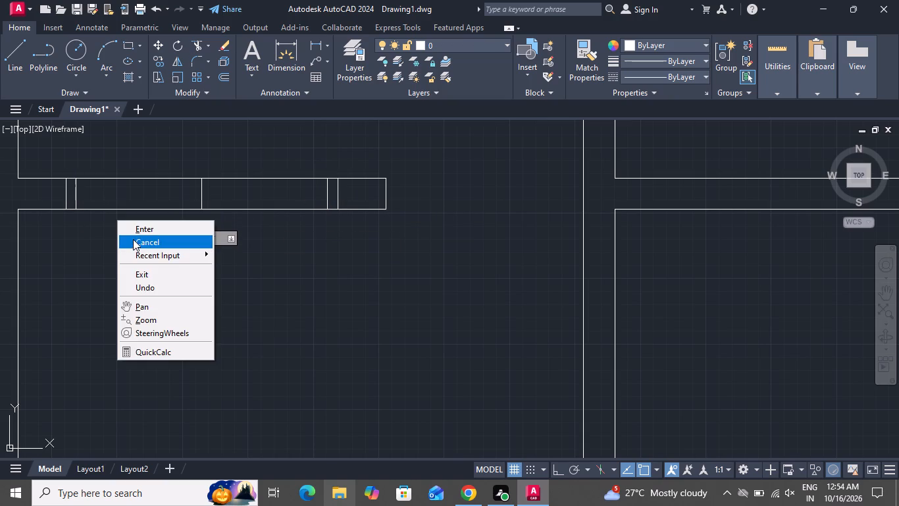
left_click(133, 239)
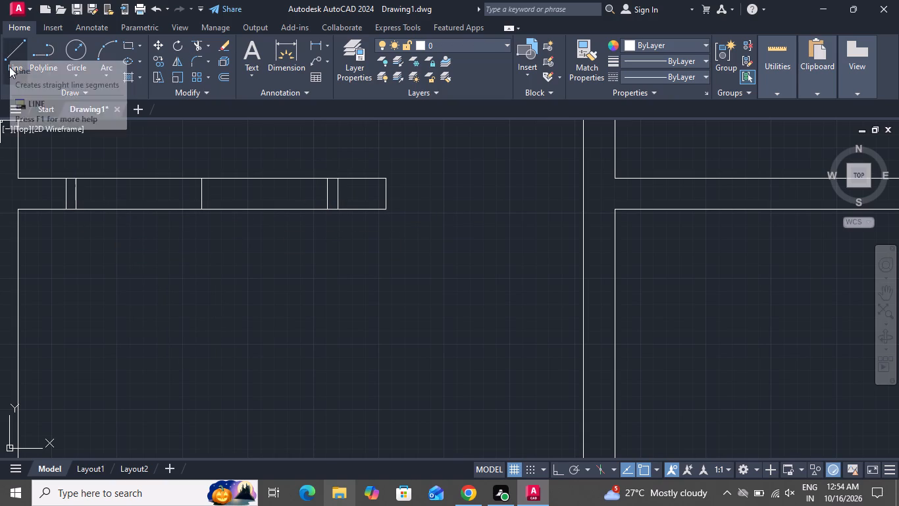
Draw a horizontal line 4' long along the partition stub's center, joining the midpoints of the two inner frame lines.
left_click(9, 67)
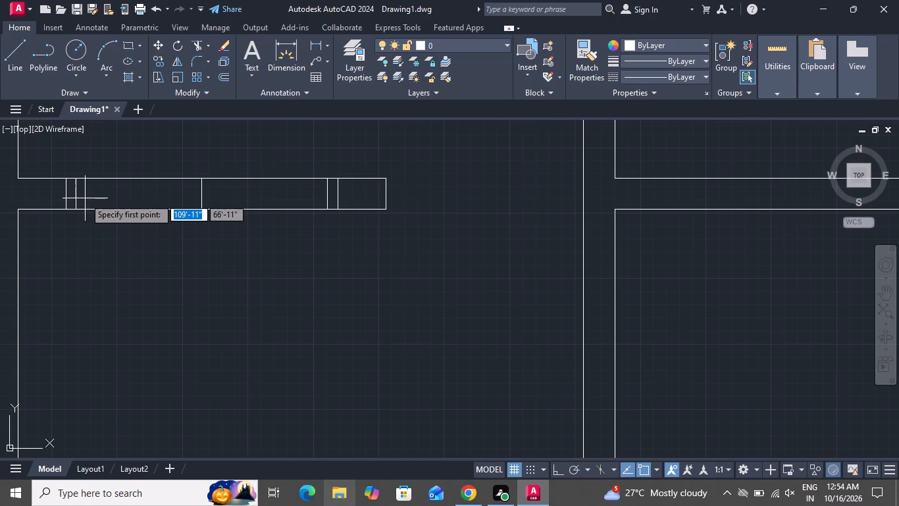
left_click(76, 195)
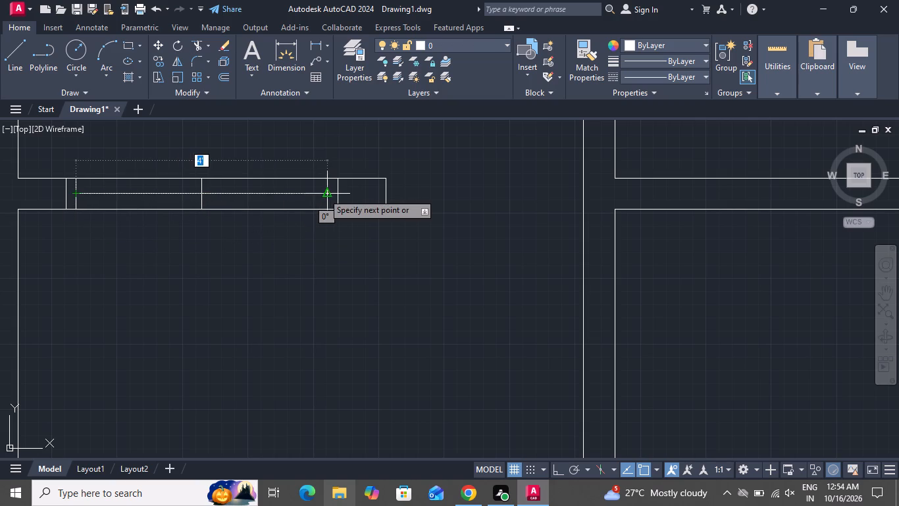
left_click(323, 193)
right_click(323, 193)
left_click(336, 216)
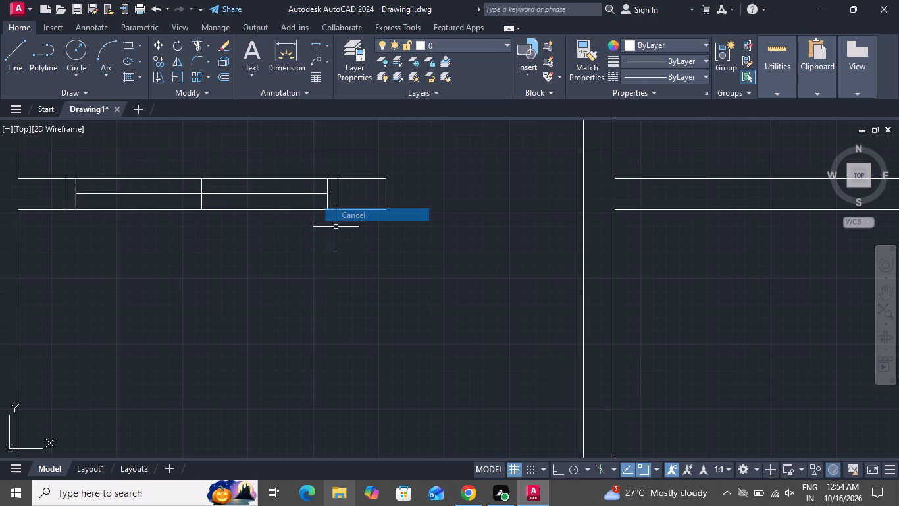
Offset the 4' horizontal center line of the framed symbol 1" to both the north and south sides.
type("o 1")
key("shift+quotedbl")
key("Return")
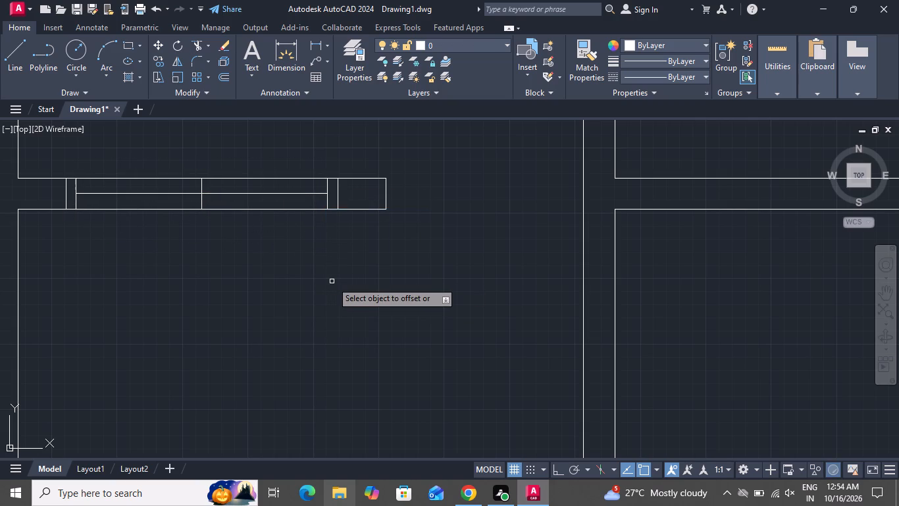
left_click(319, 194)
left_click(320, 174)
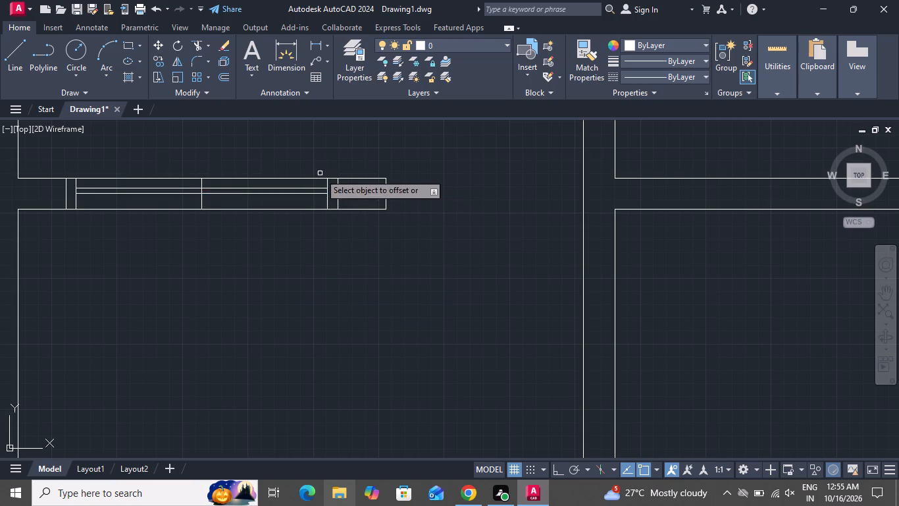
left_click(324, 193)
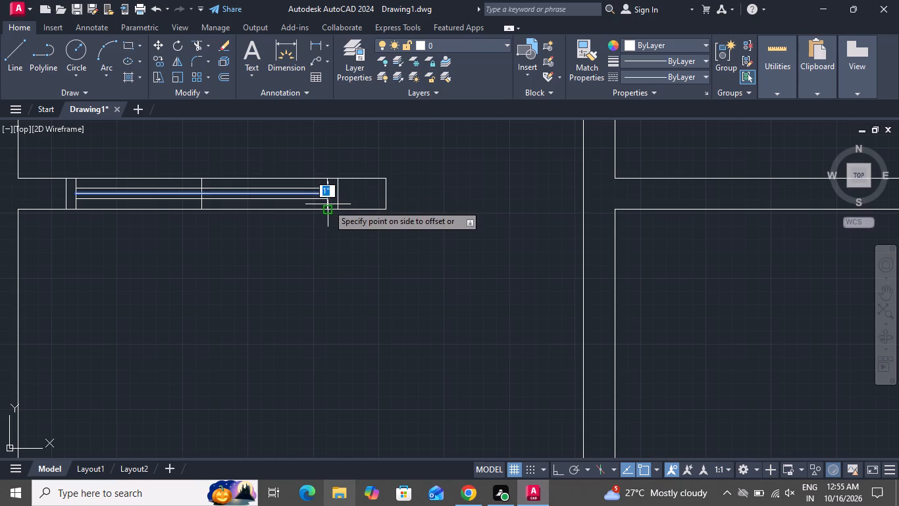
left_click(328, 204)
right_click(329, 204)
left_click(346, 229)
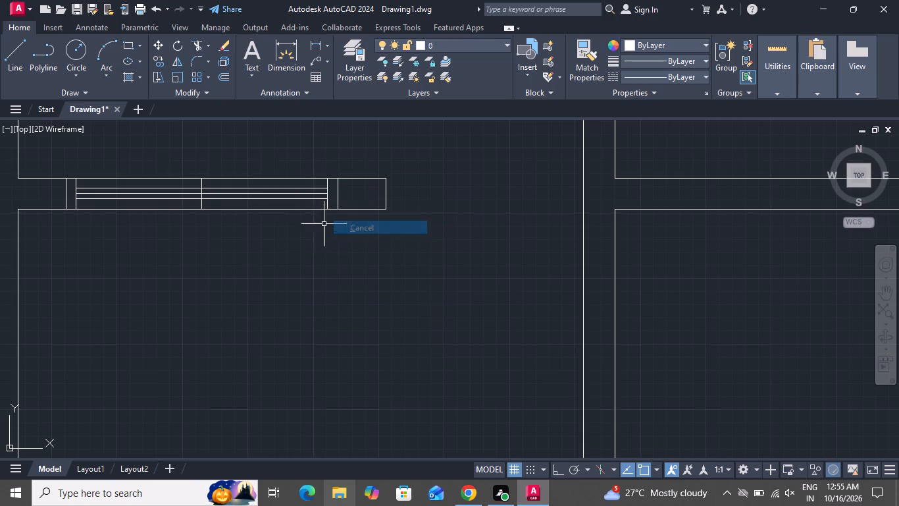
Delete the symbol's original horizontal center line together with the vertical midpoint line crossing it.
scroll(204, 204, "up", 2)
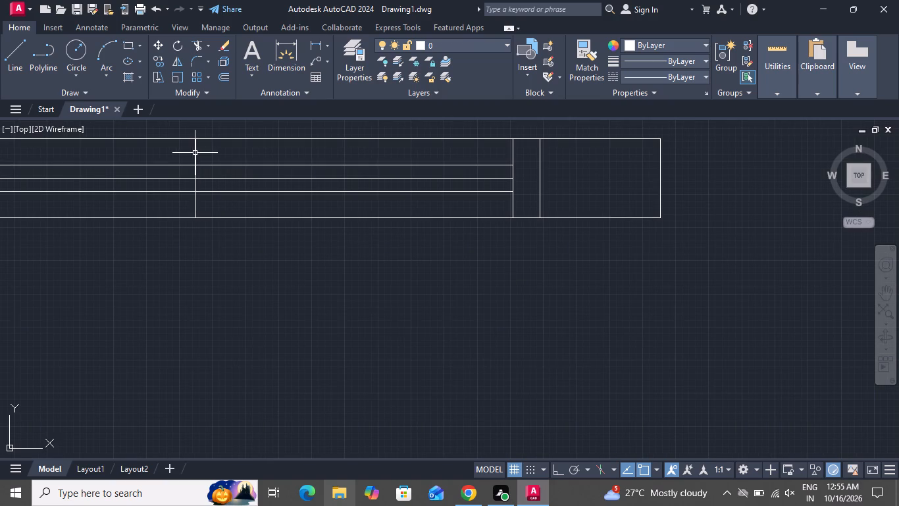
scroll(192, 167, "up", 1)
scroll(192, 167, "down", 1)
scroll(203, 171, "up", 1)
scroll(203, 171, "down", 1)
scroll(199, 175, "up", 1)
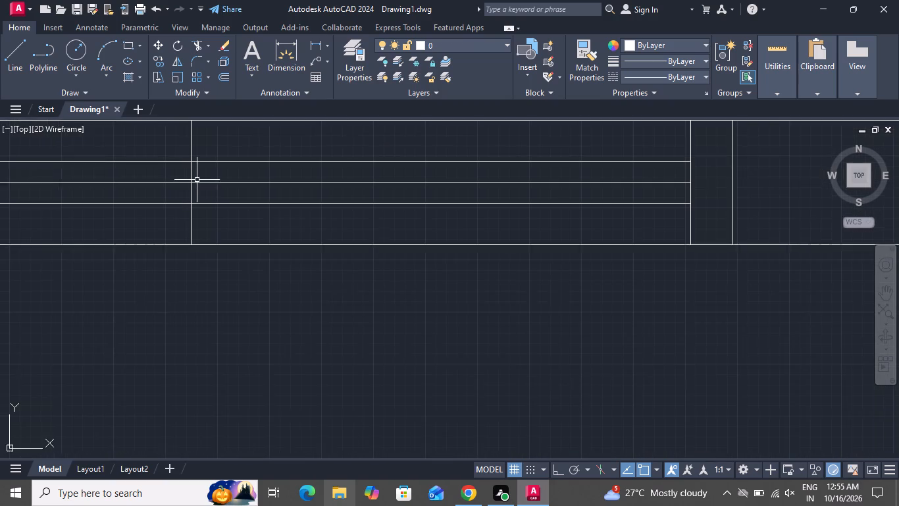
scroll(197, 180, "down", 1)
scroll(197, 180, "up", 1)
scroll(197, 180, "down", 1)
scroll(197, 179, "up", 3)
scroll(197, 179, "down", 1)
scroll(197, 179, "up", 1)
left_click(197, 179)
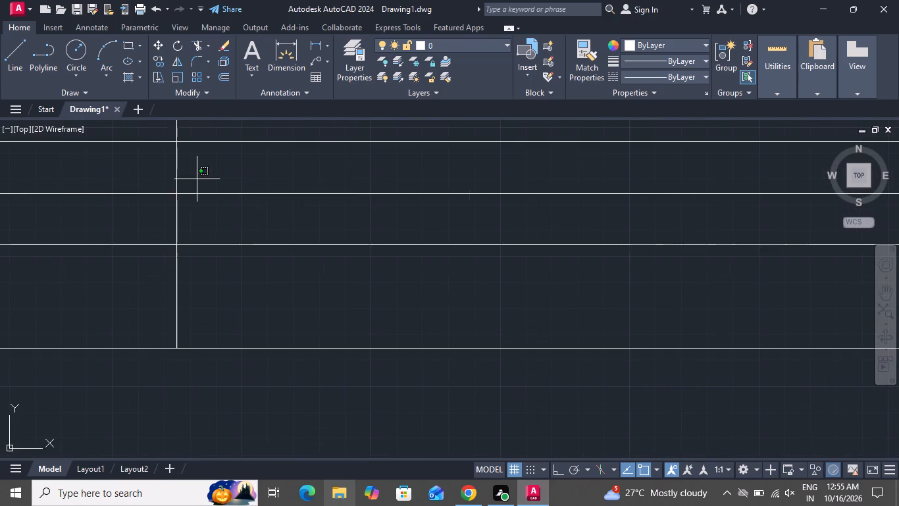
left_click(141, 211)
scroll(176, 199, "down", 2)
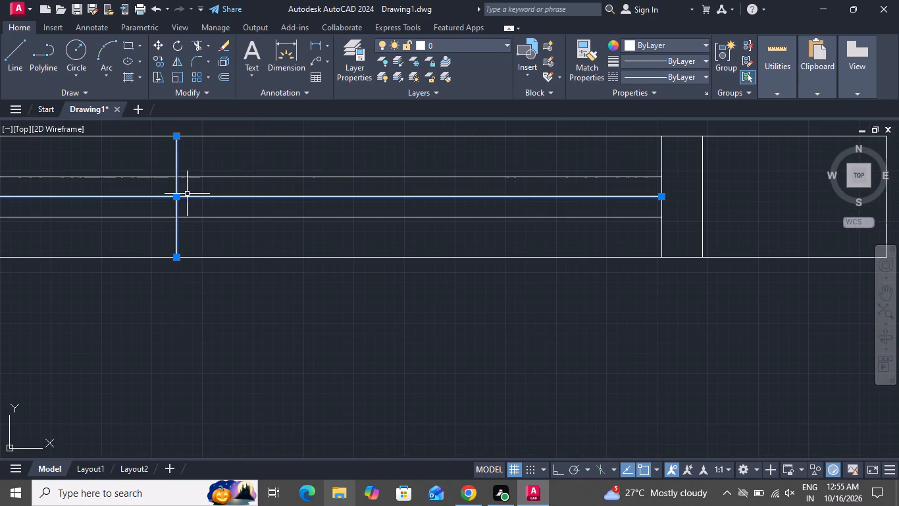
key("Delete")
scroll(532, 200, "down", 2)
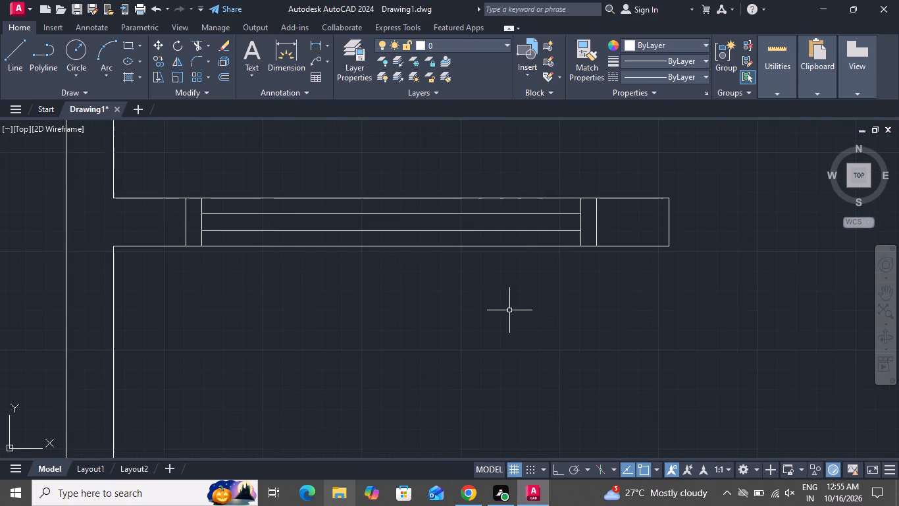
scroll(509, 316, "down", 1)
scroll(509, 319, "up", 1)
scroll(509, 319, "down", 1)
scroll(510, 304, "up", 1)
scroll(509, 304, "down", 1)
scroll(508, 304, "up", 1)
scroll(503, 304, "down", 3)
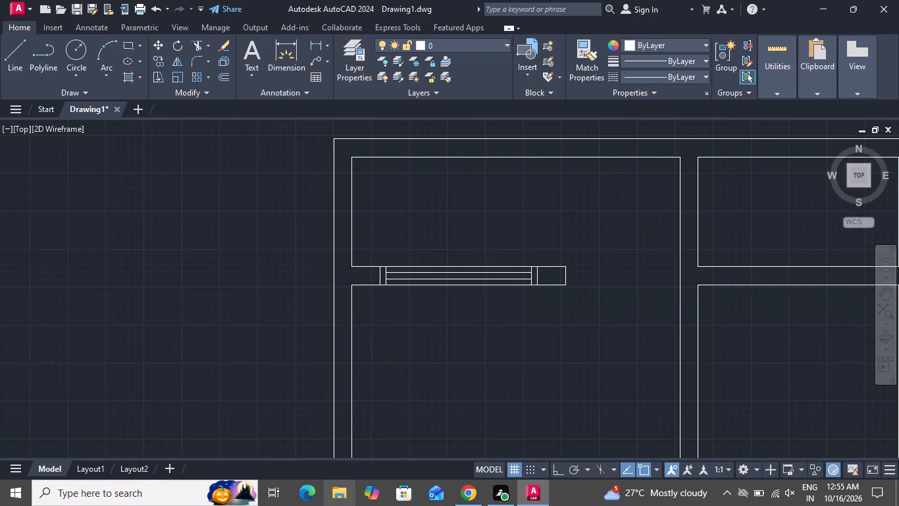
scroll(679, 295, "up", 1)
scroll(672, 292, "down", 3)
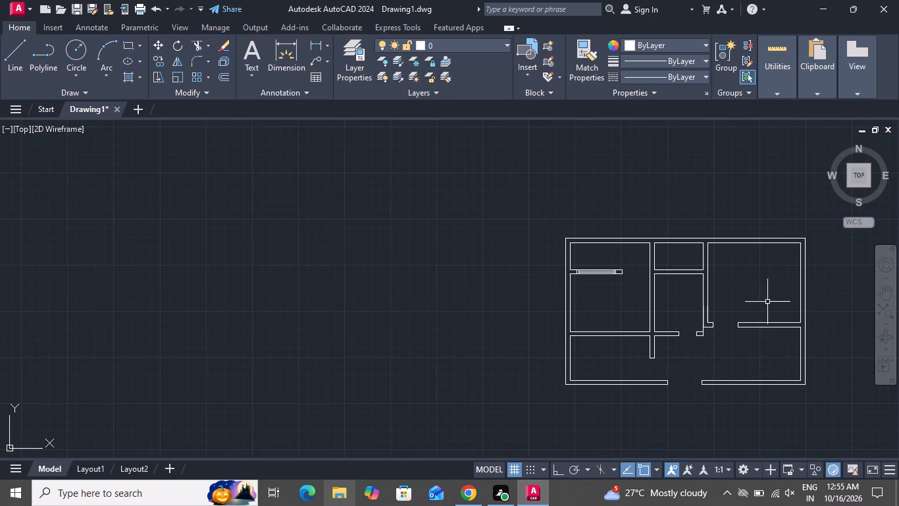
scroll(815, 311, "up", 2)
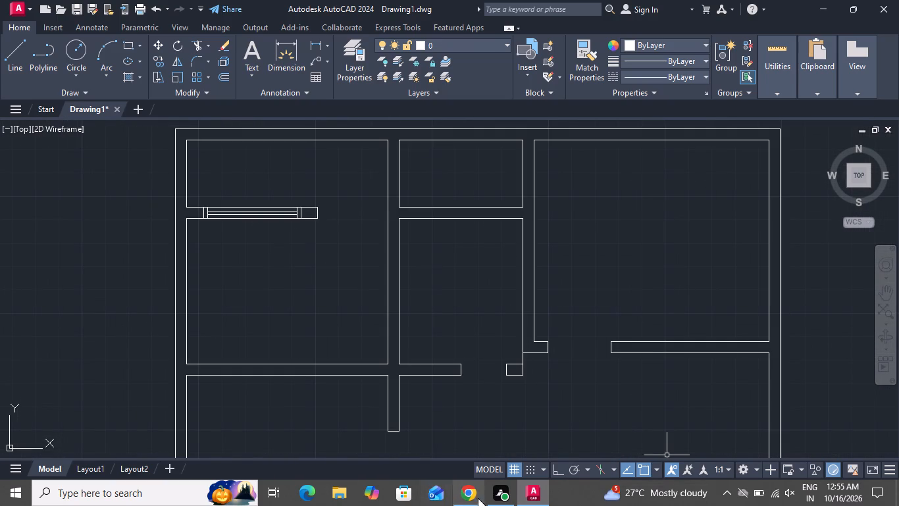
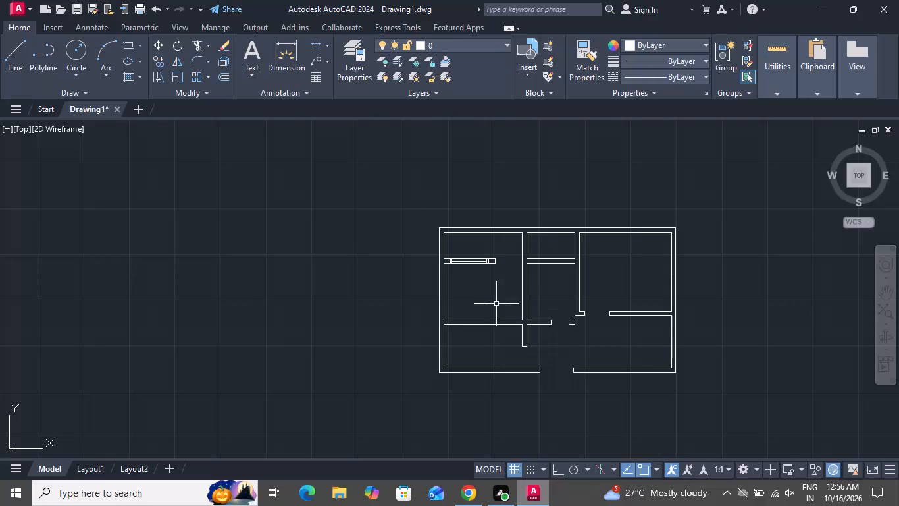
Draw a 6" line across the north-middle partition wall, joining the midpoints of its south and north faces.
left_click(19, 49)
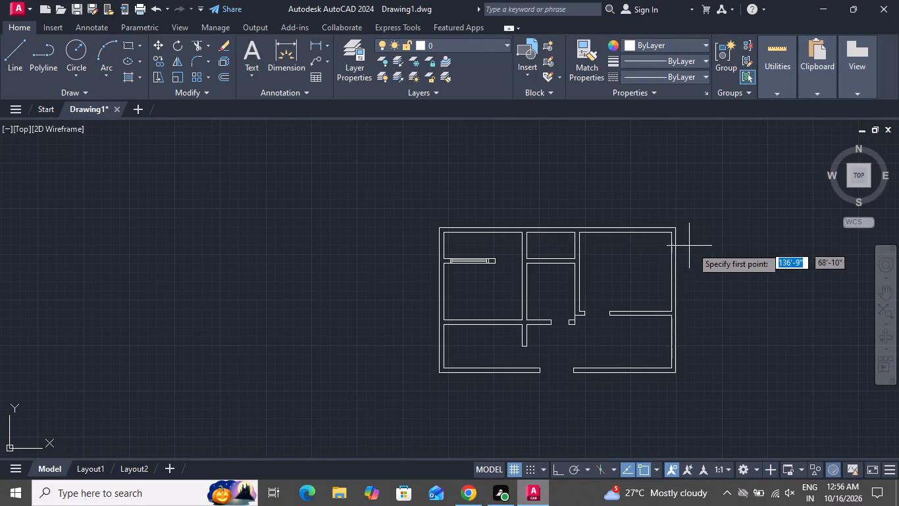
scroll(550, 252, "up", 1)
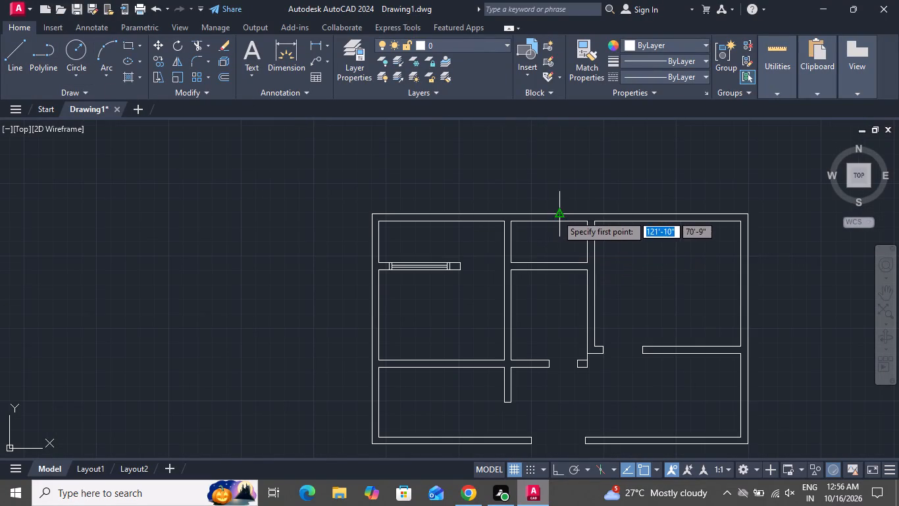
scroll(553, 206, "up", 2)
scroll(553, 206, "down", 1)
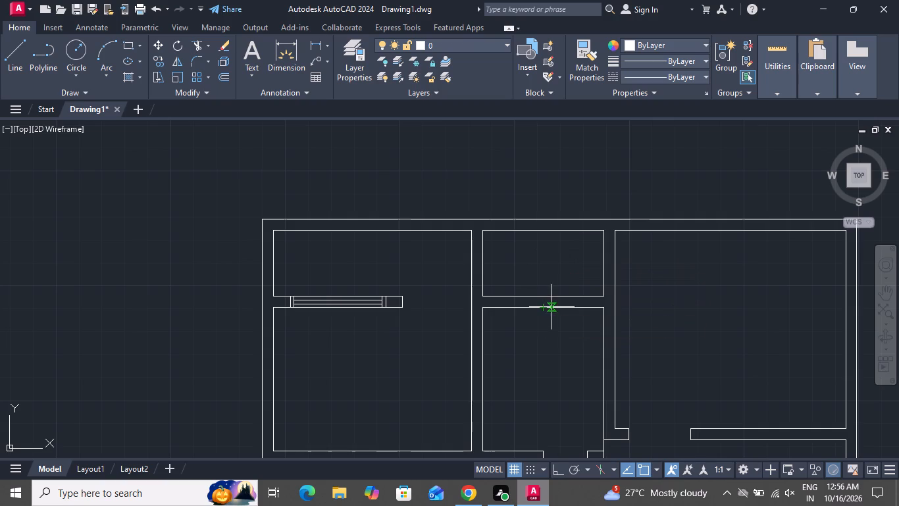
left_click(542, 306)
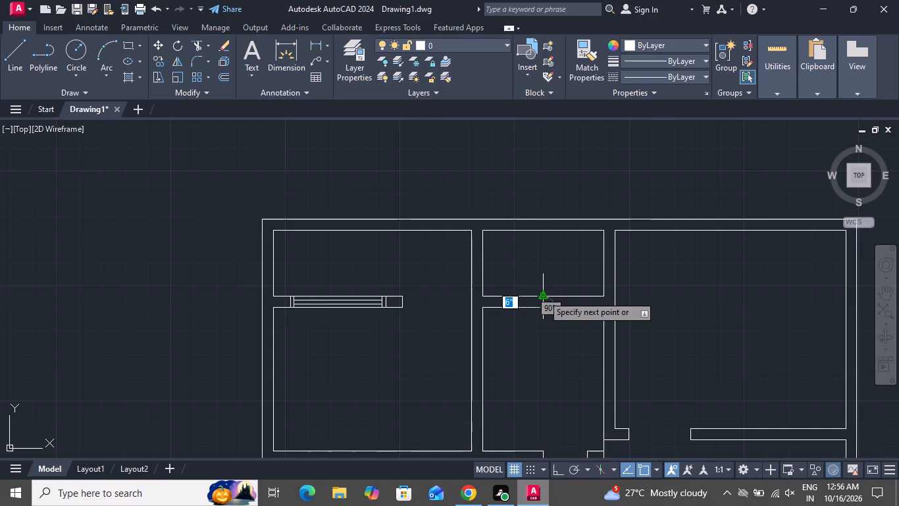
left_click(543, 295)
right_click(544, 295)
left_click(592, 311)
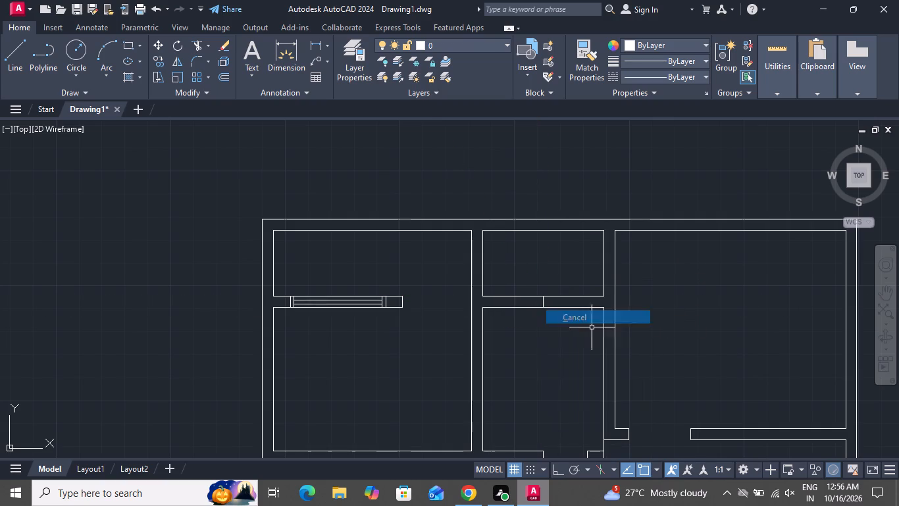
Offset the cross line in the north-middle partition 1' to both the east and west sides.
type("o 1")
key("apostrophe")
key("Return")
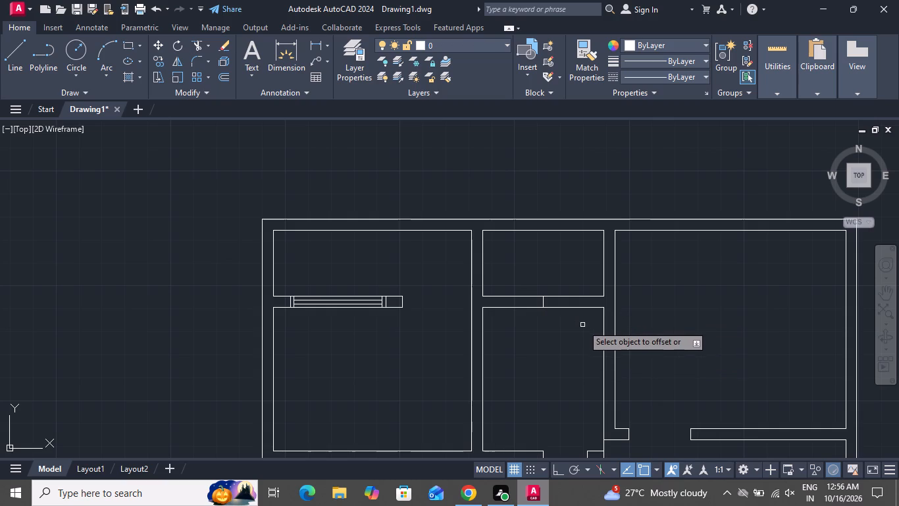
scroll(528, 300, "up", 1)
scroll(528, 300, "down", 1)
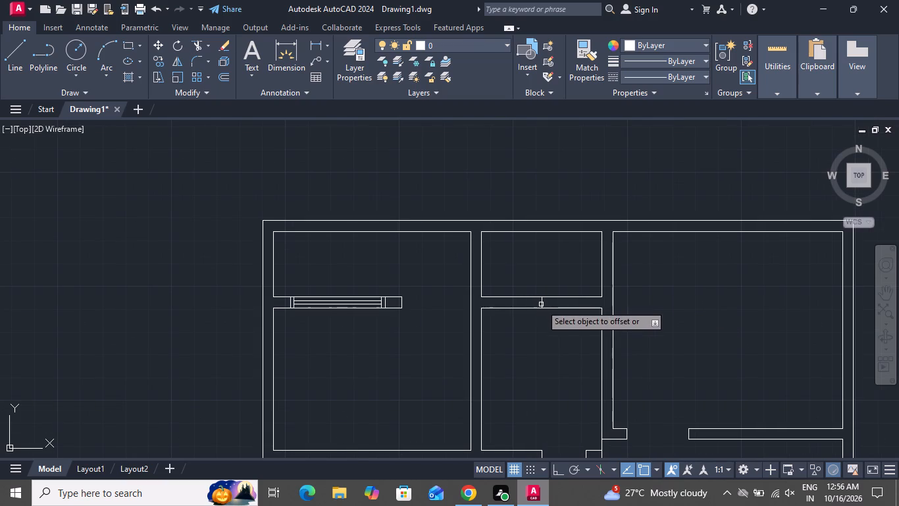
scroll(541, 304, "up", 2)
left_click(538, 306)
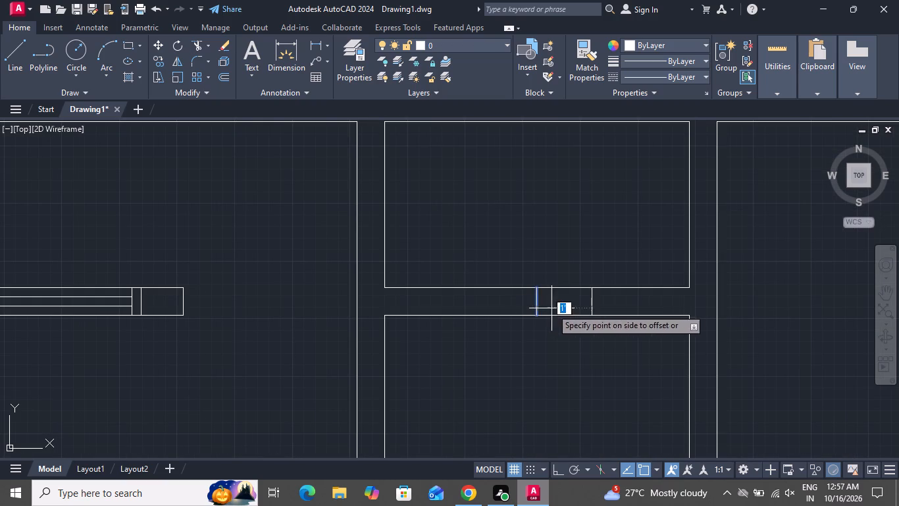
left_click(557, 308)
left_click(535, 304)
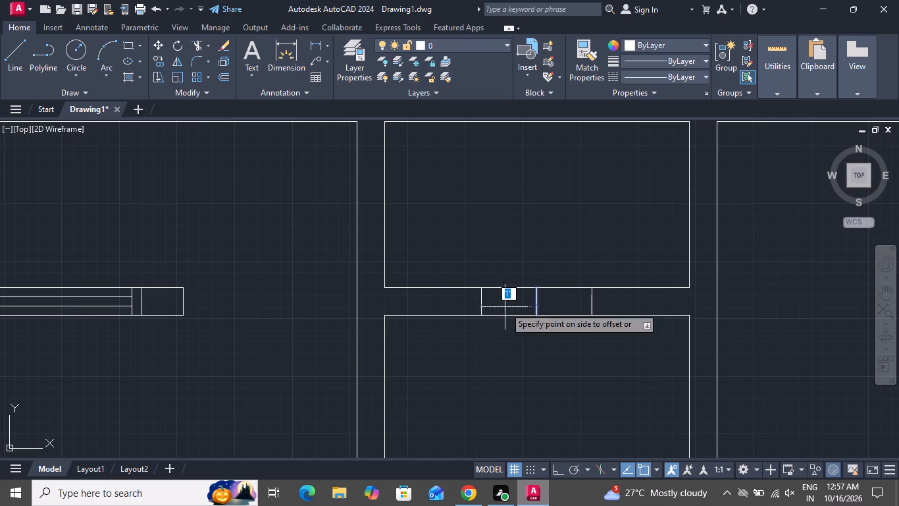
left_click(502, 308)
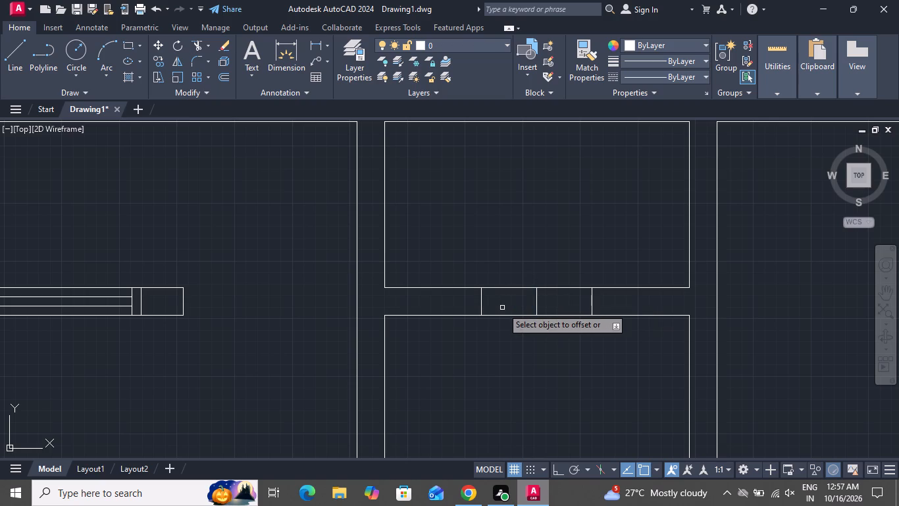
right_click(502, 308)
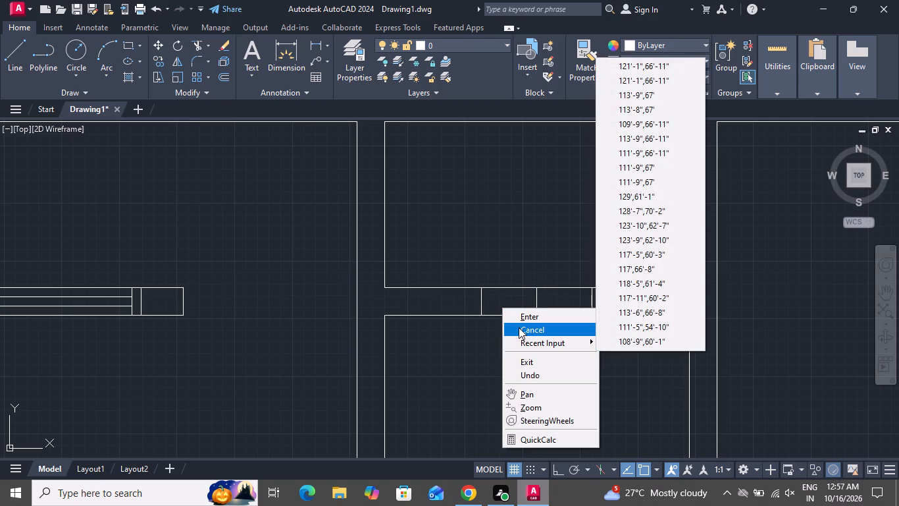
left_click(519, 327)
Offset the east and west cross lines in the north-middle partition 2" each, both toward the west.
type("o")
key("space")
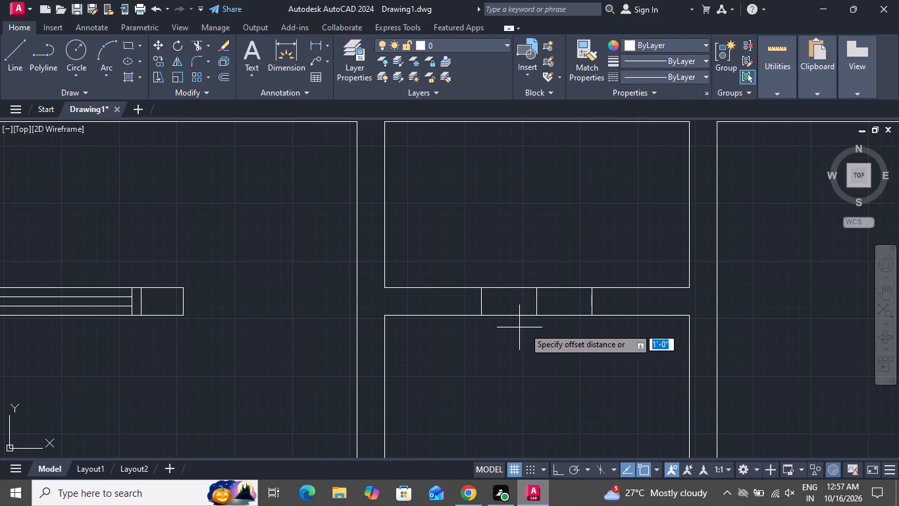
key("1")
key("1")
key("BackSpace")
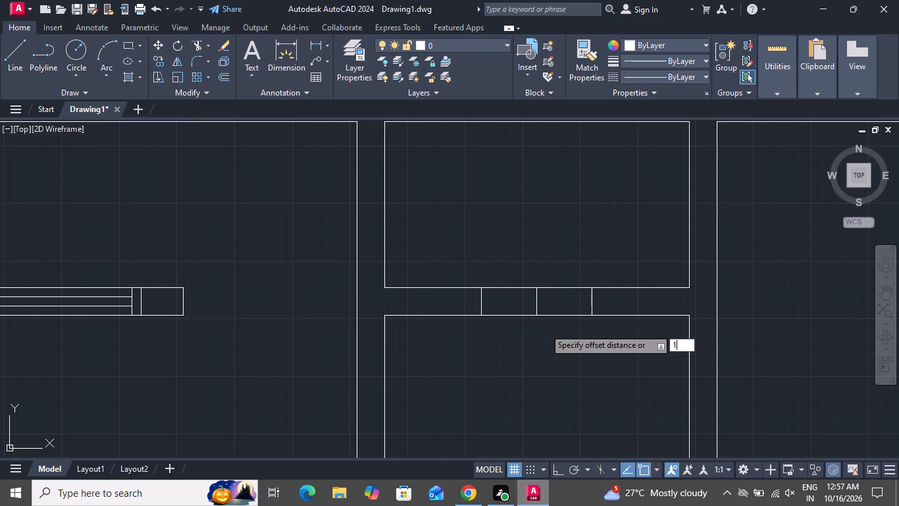
key("BackSpace")
key("2")
key("shift+quotedbl")
key("Return")
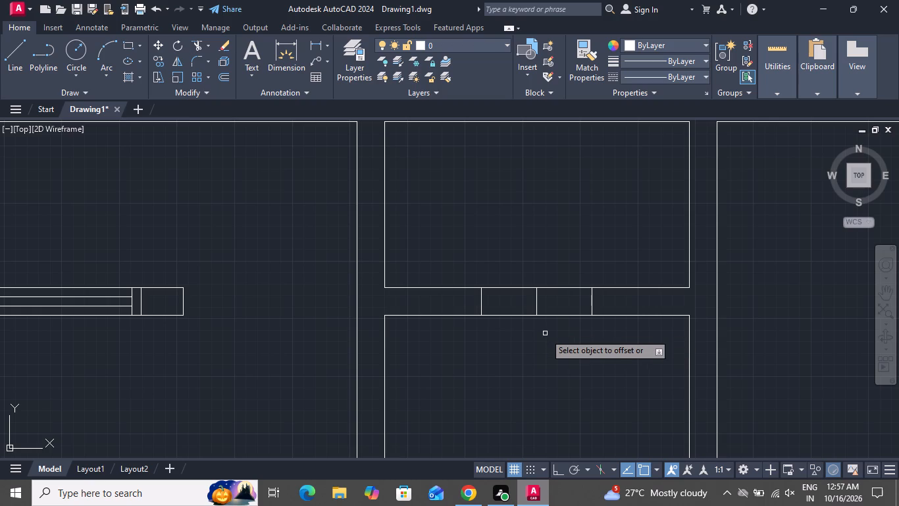
left_click(593, 310)
left_click(599, 308)
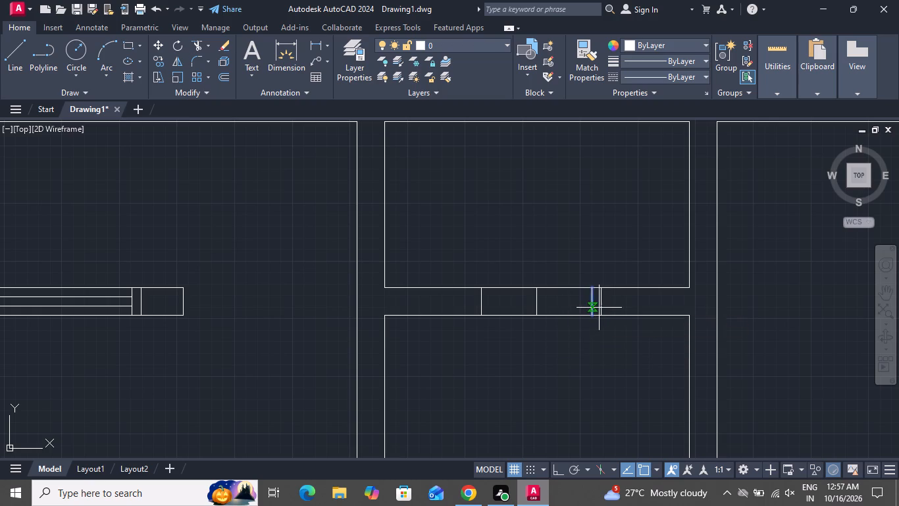
left_click(482, 304)
left_click(453, 306)
right_click(454, 347)
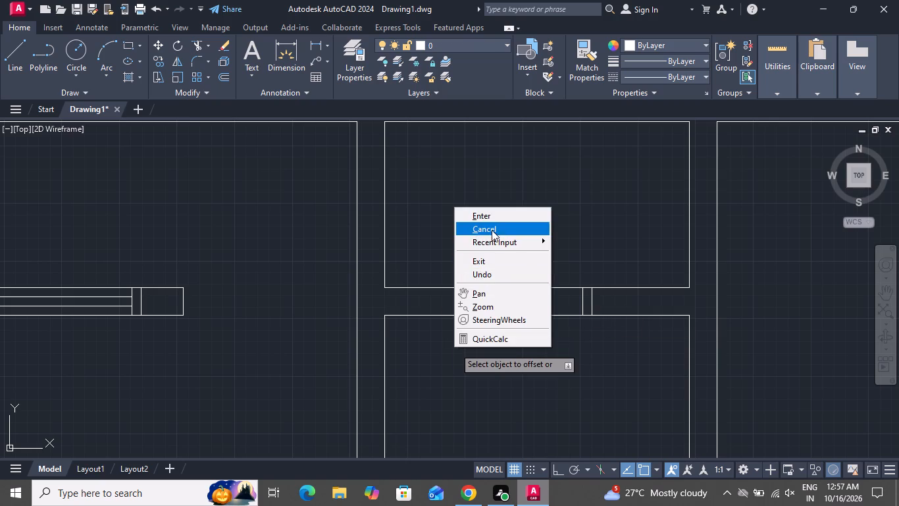
left_click(492, 226)
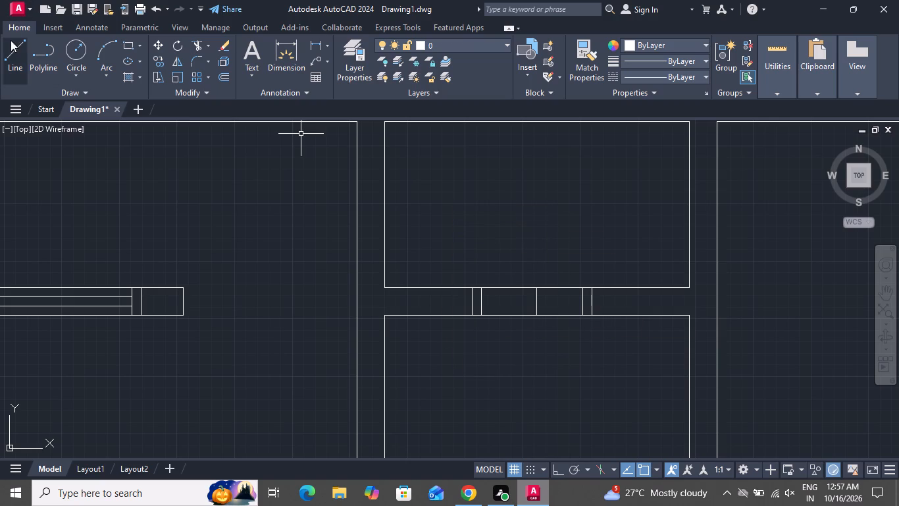
Draw a horizontal center line 1'-10" long in the north-middle partition, joining the midpoints of the frame lines on either side of the middle line.
left_click(15, 47)
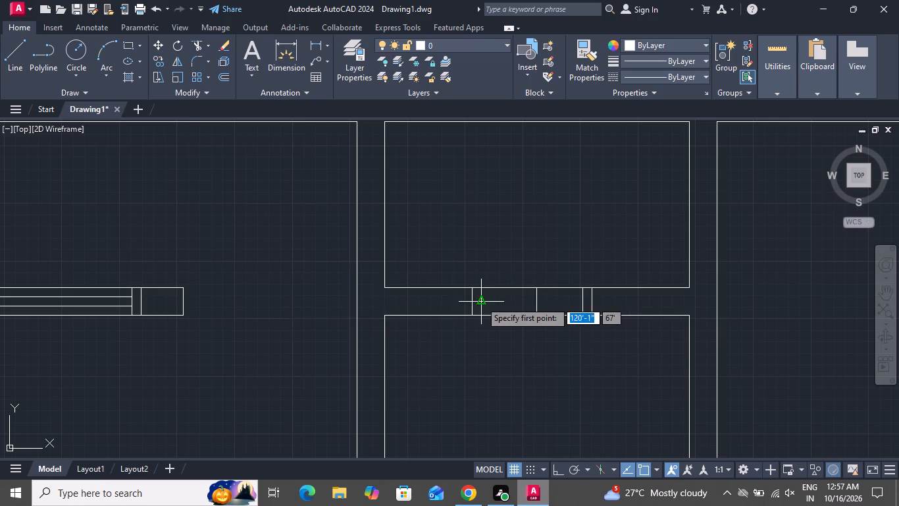
left_click(480, 301)
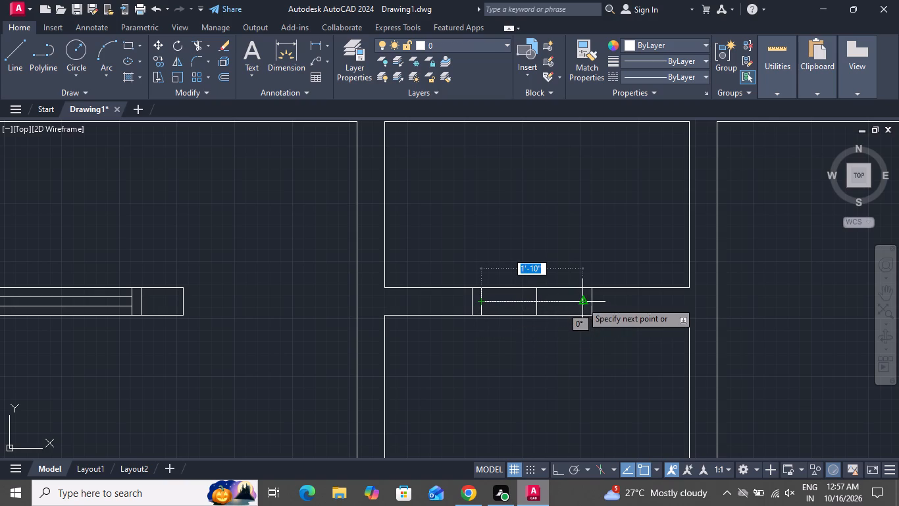
left_click(582, 302)
right_click(582, 302)
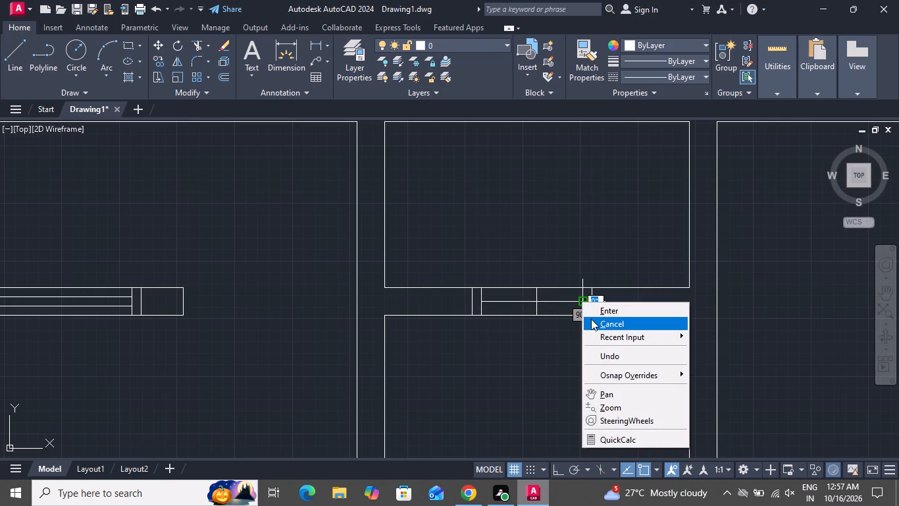
left_click(591, 319)
Offset the 1'-10" horizontal center line 1" to both the south and north sides.
type("o")
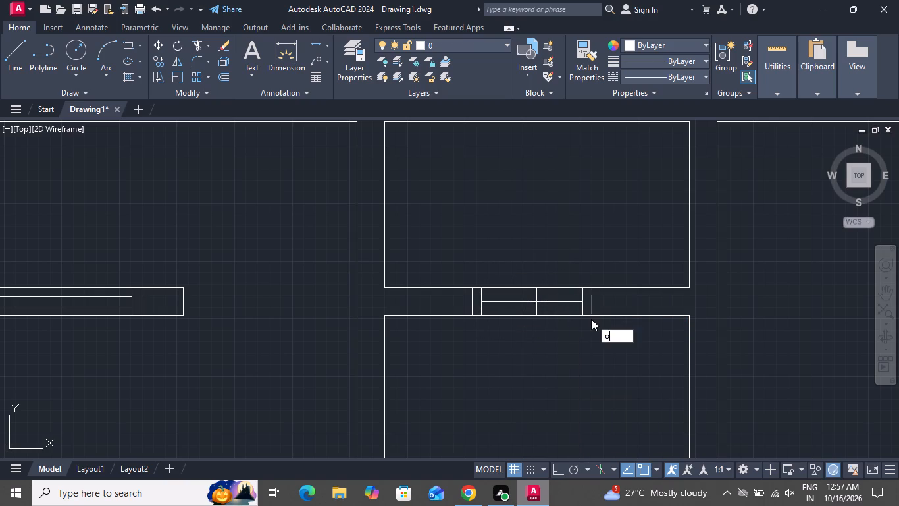
key("space")
key("1")
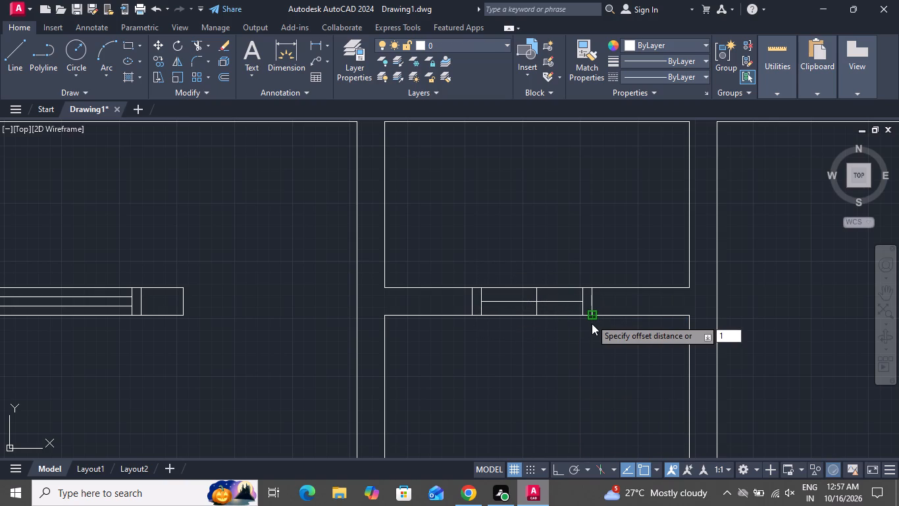
key("shift+quotedbl")
key("Return")
scroll(565, 298, "down", 1)
scroll(565, 298, "up", 1)
scroll(565, 298, "down", 1)
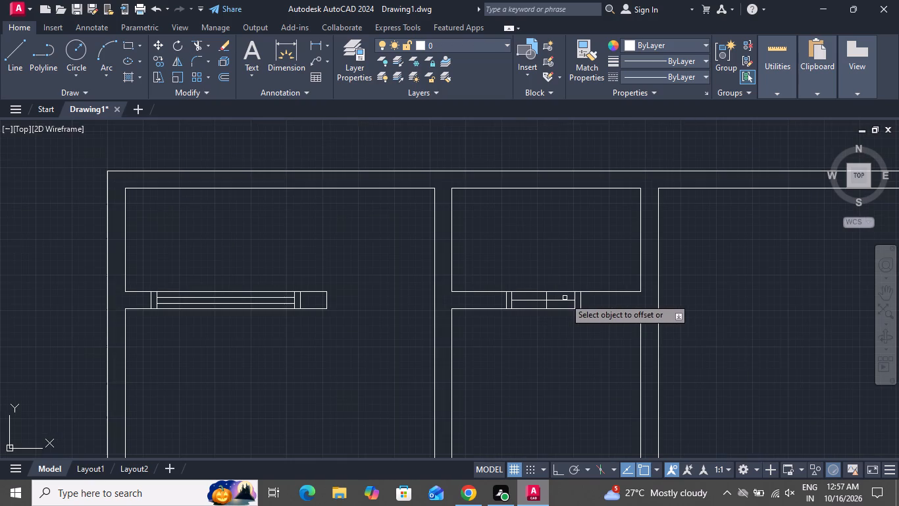
scroll(562, 304, "up", 1)
scroll(562, 304, "down", 1)
scroll(562, 304, "up", 4)
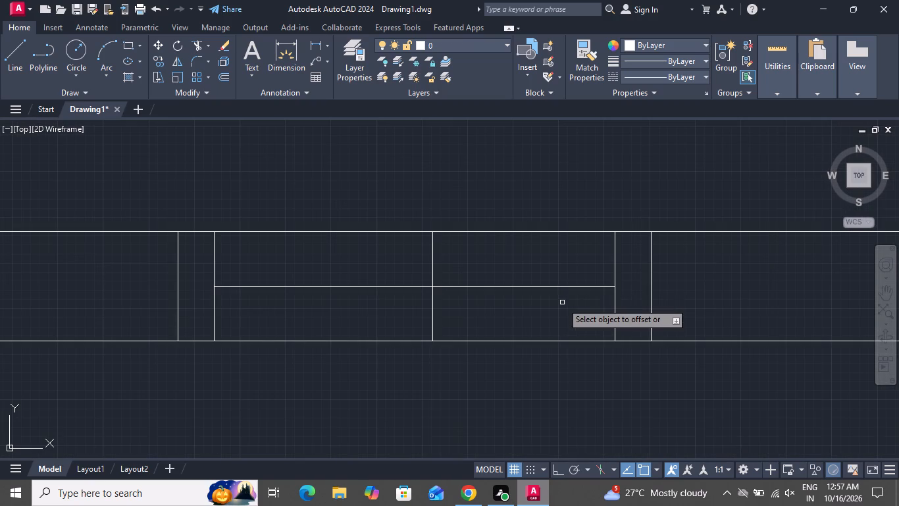
left_click(561, 287)
left_click(556, 296)
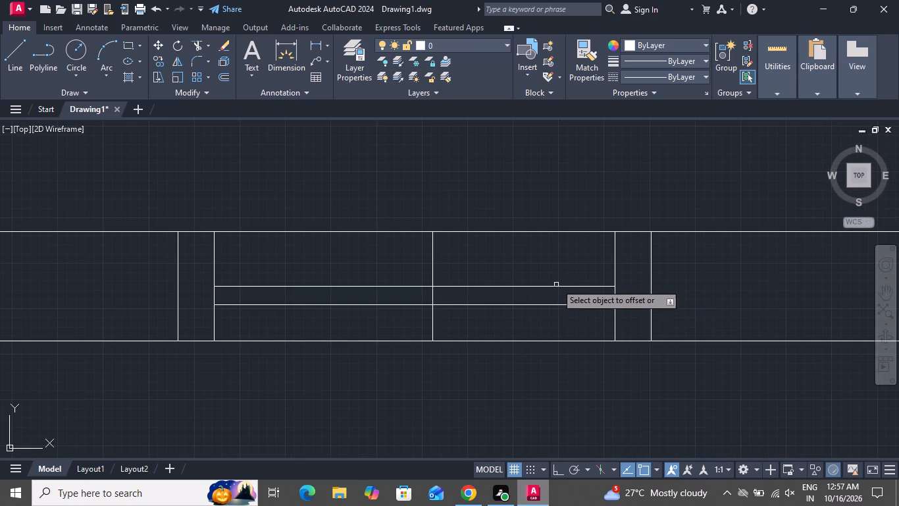
left_click(557, 289)
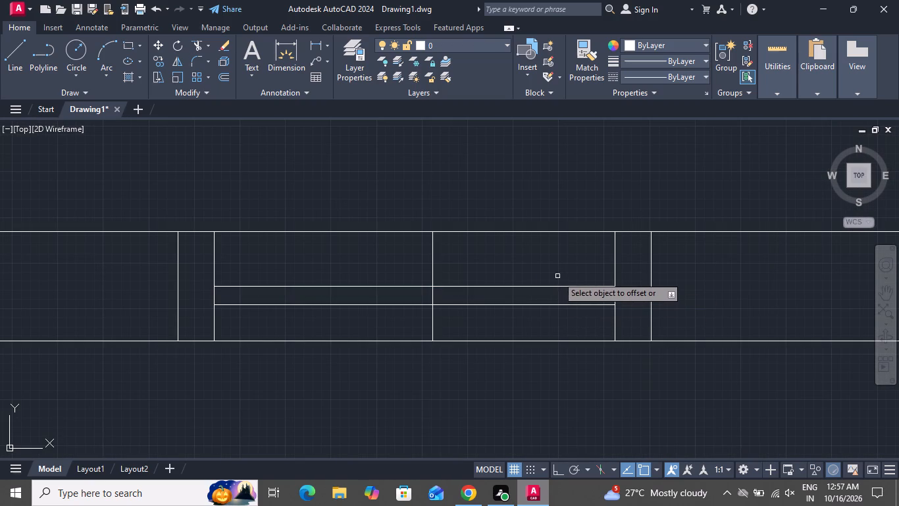
left_click(557, 287)
left_click(563, 273)
right_click(563, 273)
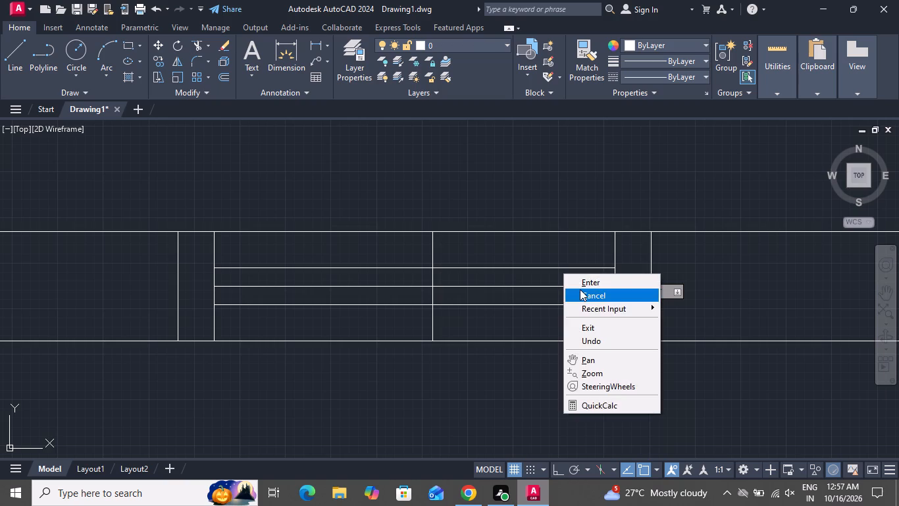
left_click(580, 289)
Delete the original horizontal center line and the vertical midpoint line of the north-middle partition's window symbol.
left_click(465, 275)
left_click(422, 288)
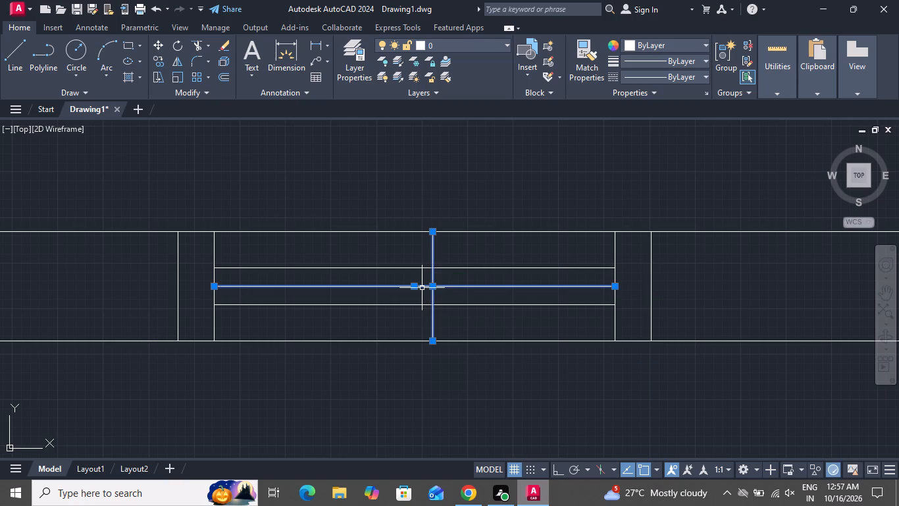
key("Delete")
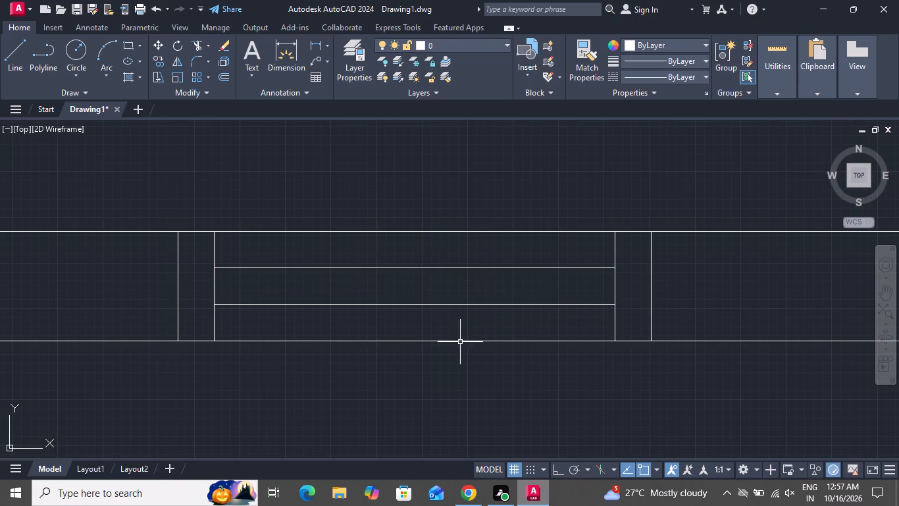
Draw a 6" horizontal line across the east exterior wall at the midpoint of the north-east room's inner wall line.
scroll(459, 343, "down", 4)
scroll(459, 344, "up", 1)
scroll(459, 344, "down", 1)
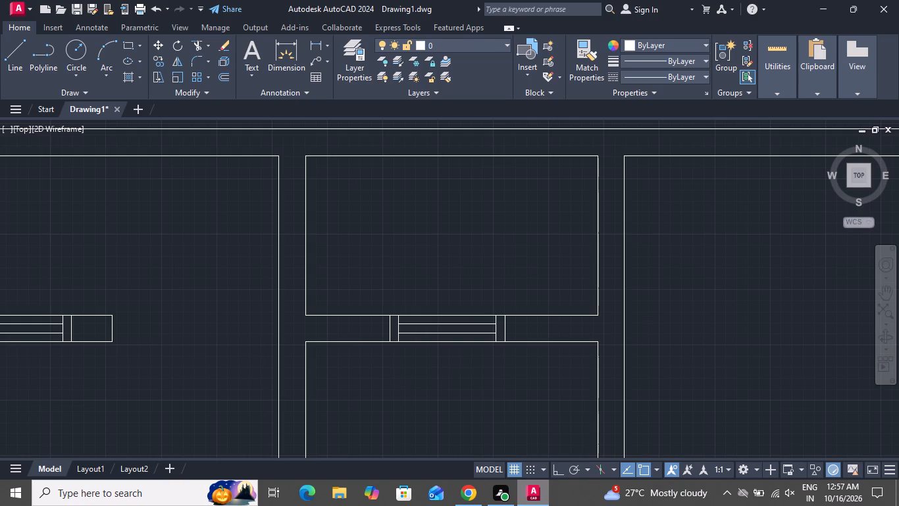
left_click(17, 61)
scroll(393, 278, "up", 1)
scroll(409, 288, "down", 1)
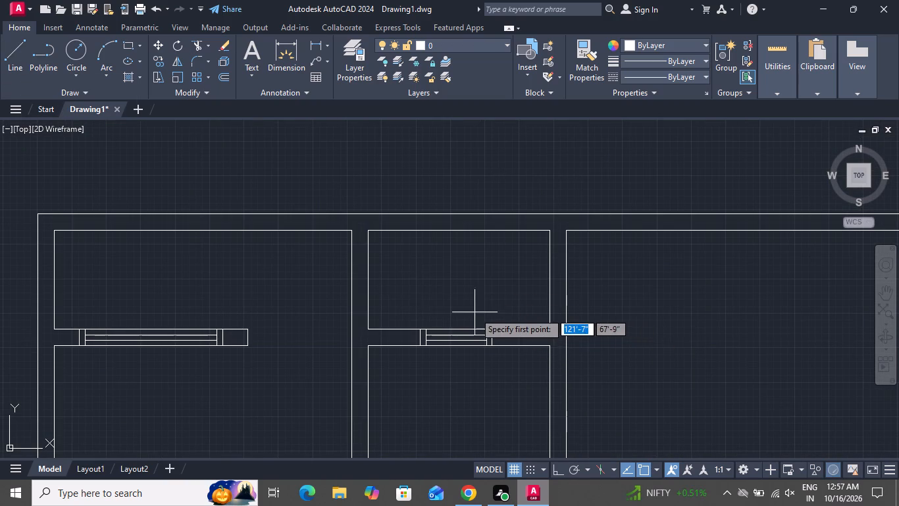
scroll(451, 266, "down", 2)
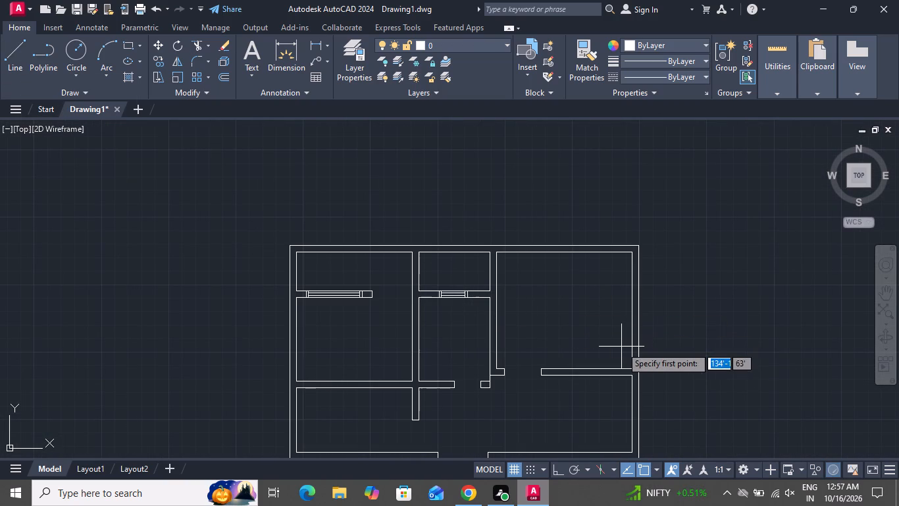
scroll(646, 310, "up", 3)
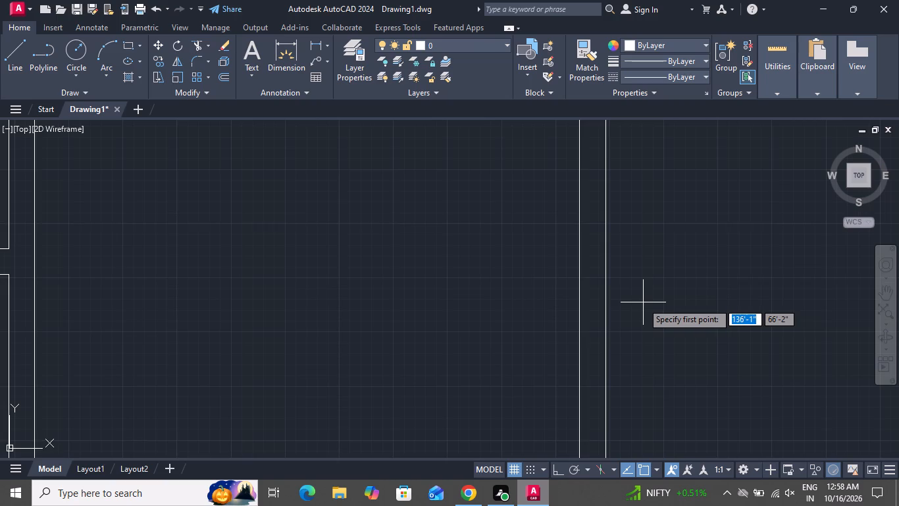
scroll(635, 302, "down", 1)
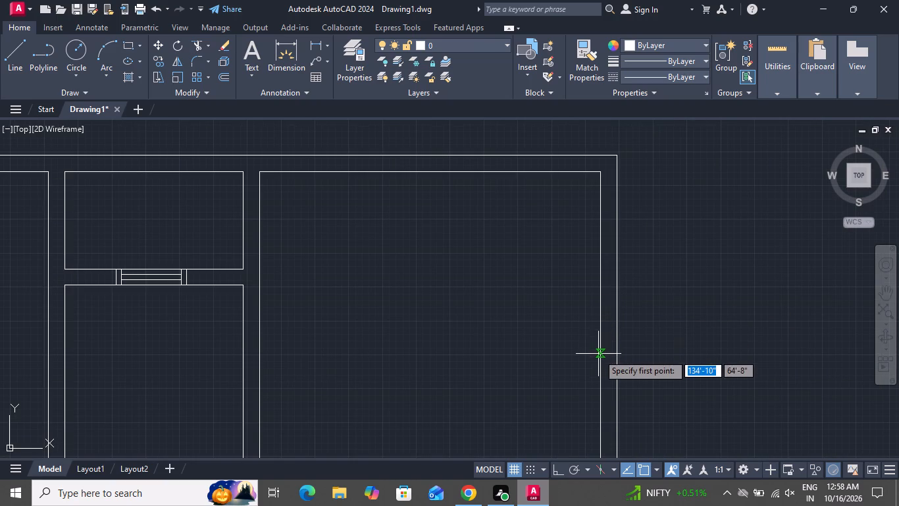
left_click(601, 318)
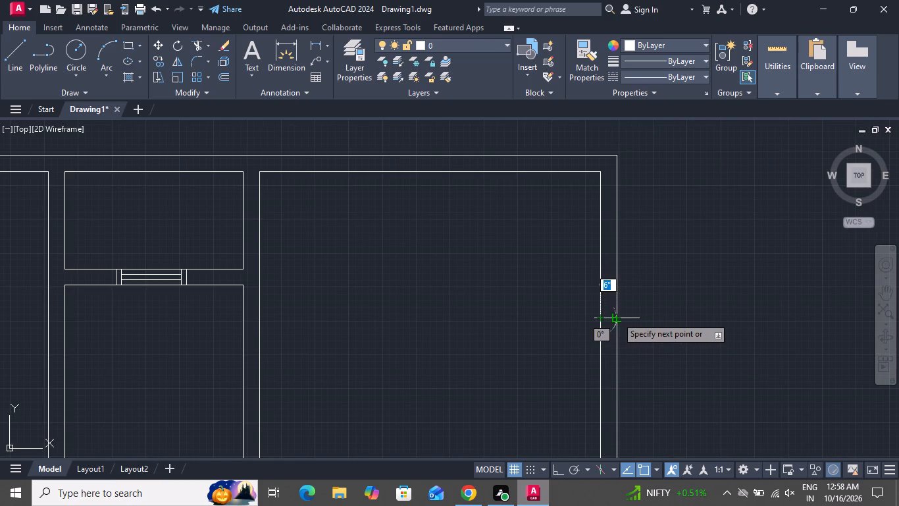
left_click(617, 317)
right_click(617, 317)
left_click(641, 342)
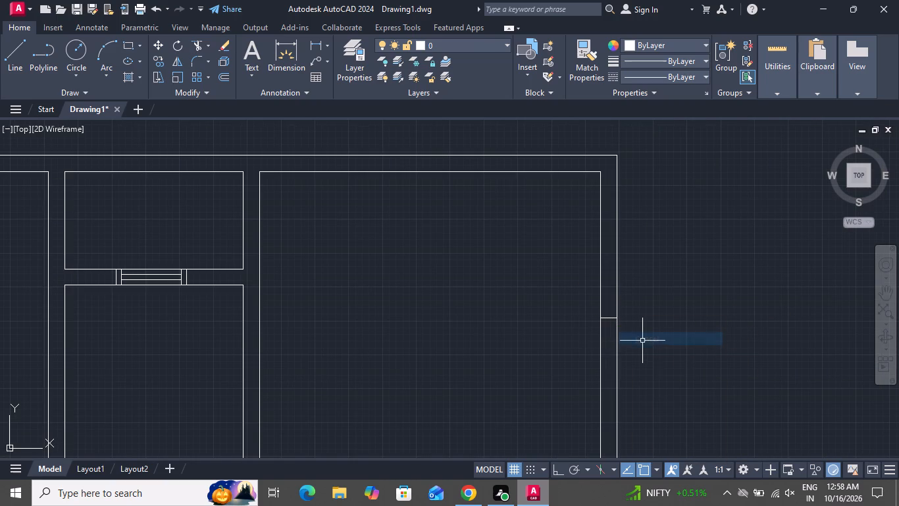
Offset the cross line in the north-east room's east wall 2' to both the north and south sides.
type("o")
key("space")
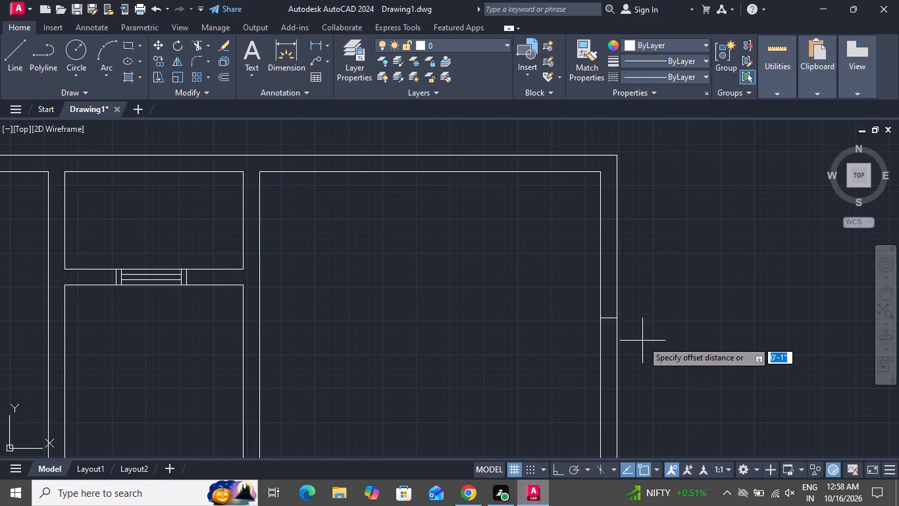
key("2")
key("apostrophe")
key("Return")
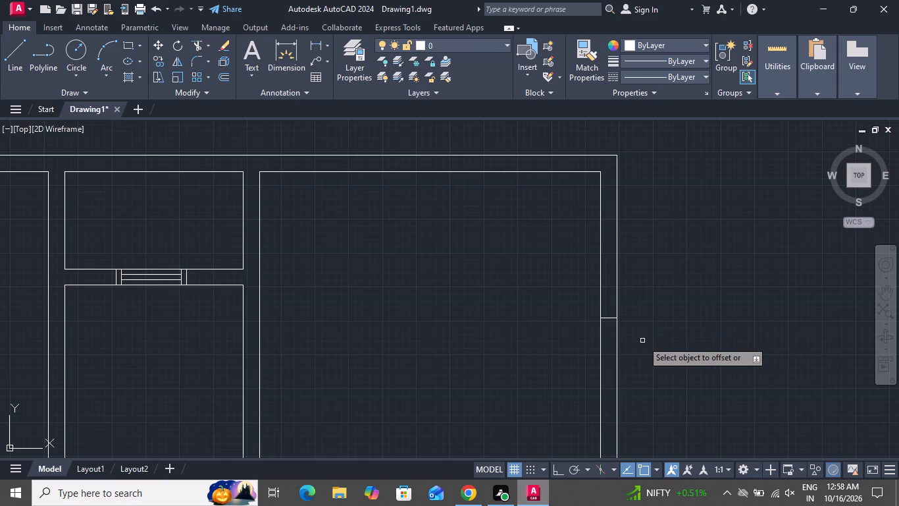
left_click(608, 318)
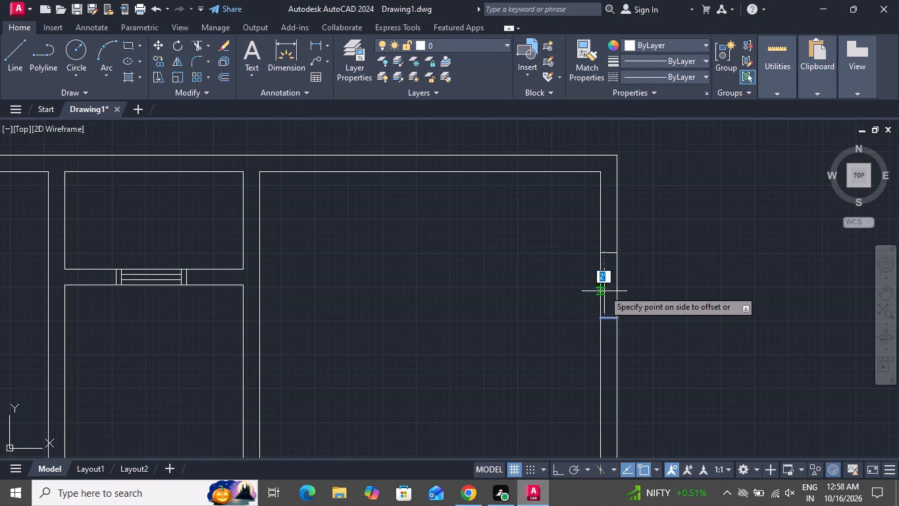
left_click(603, 290)
left_click(604, 318)
left_click(608, 354)
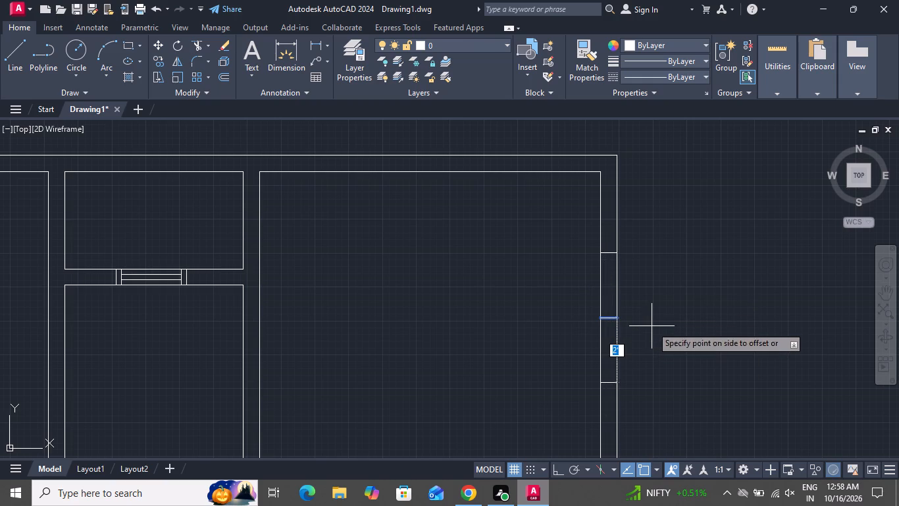
right_click(652, 326)
left_click(627, 354)
right_click(640, 348)
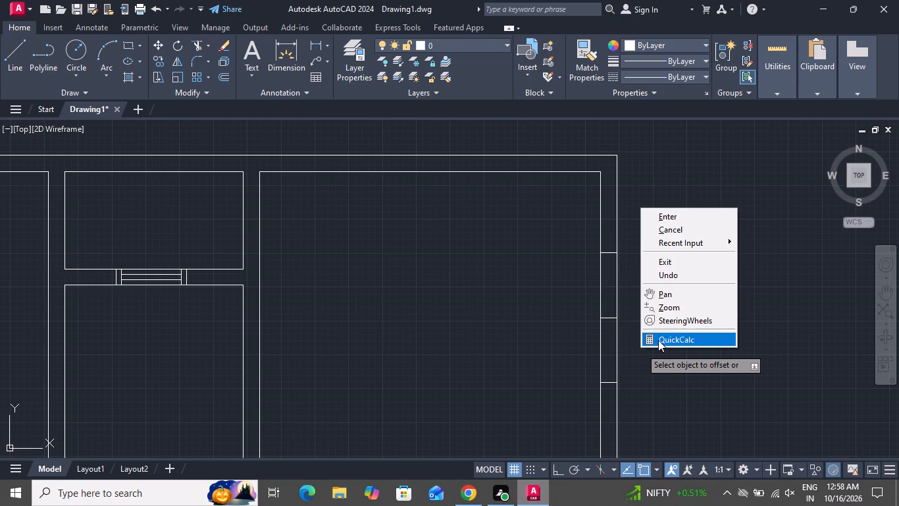
left_click(669, 221)
Offset the north cross line 2" northward and the south cross line 2" southward in the north-east room's east wall.
type("o")
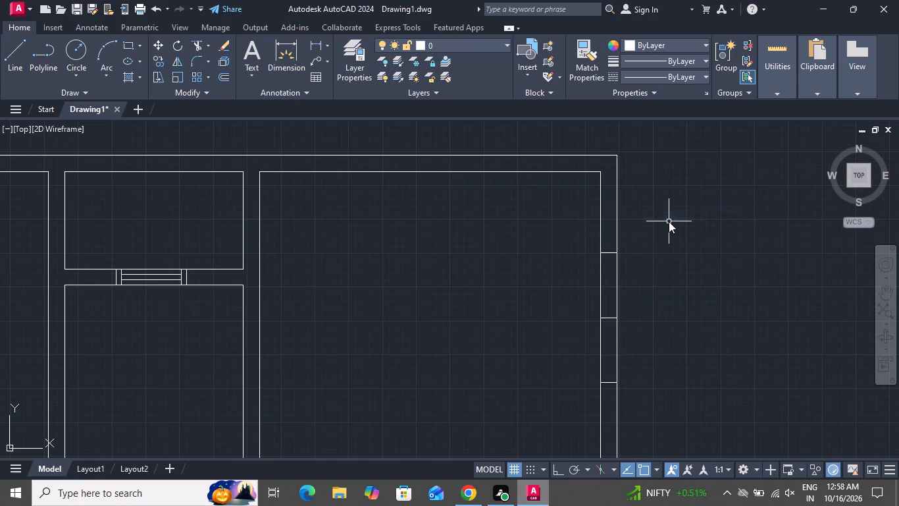
key("space")
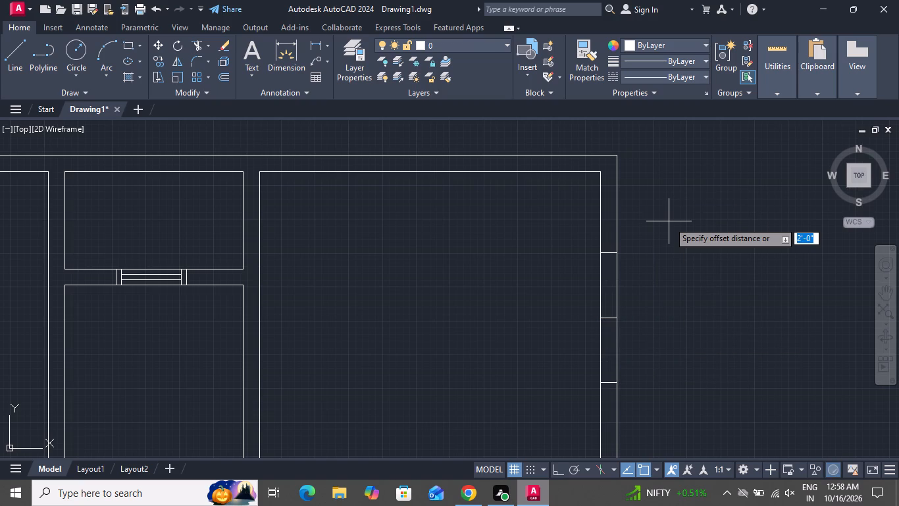
key("2")
key("shift+quotedbl")
key("Return")
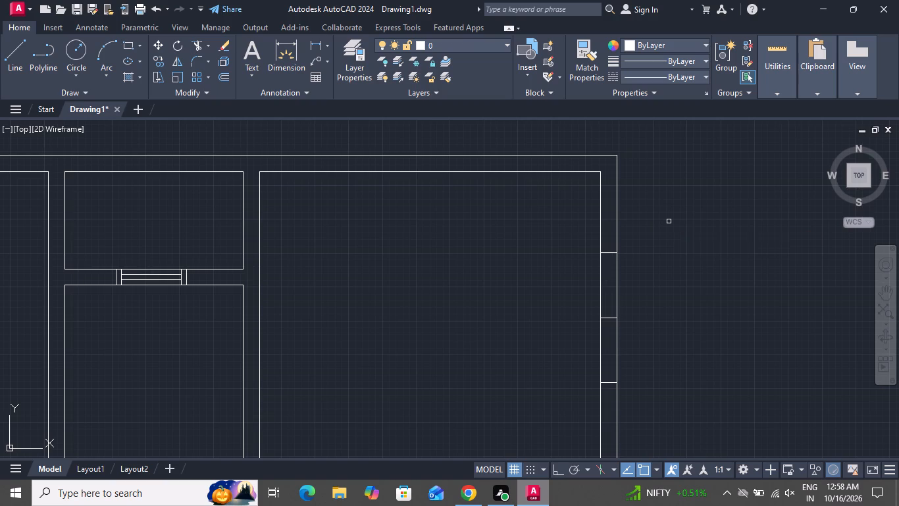
left_click(611, 252)
left_click(605, 231)
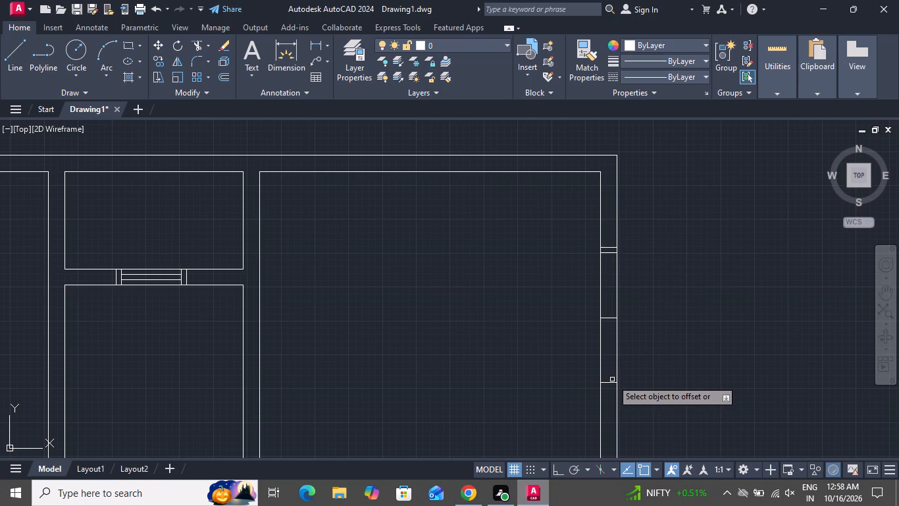
left_click(607, 382)
left_click(608, 409)
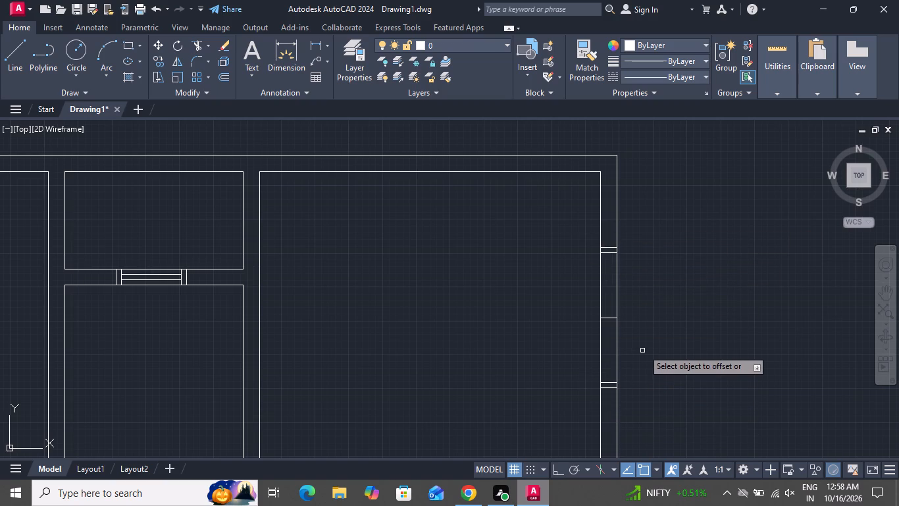
right_click(643, 349)
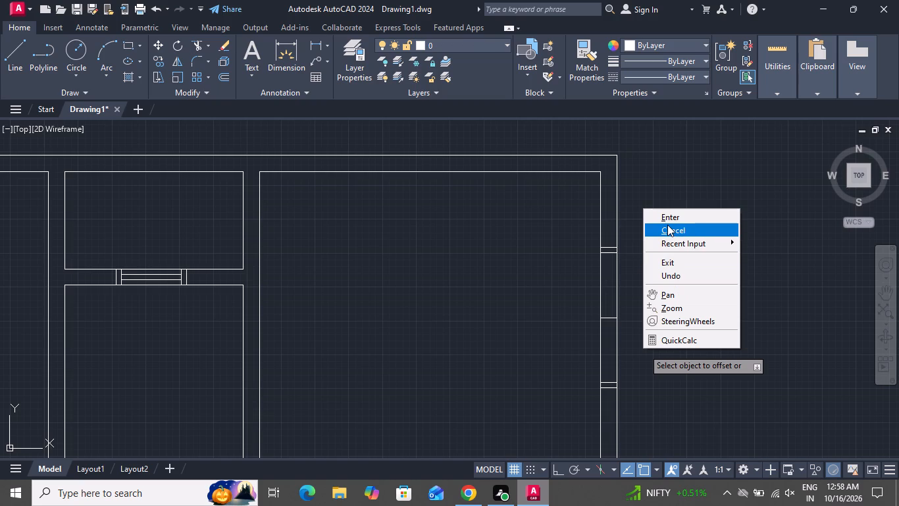
left_click(667, 225)
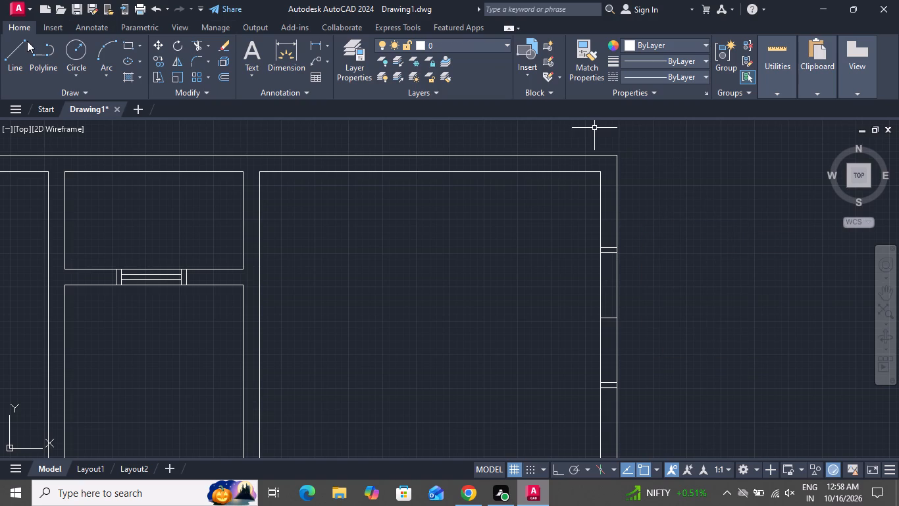
Draw a 4' vertical center line in the east wall, joining the midpoints of the two inner frame lines.
left_click(23, 43)
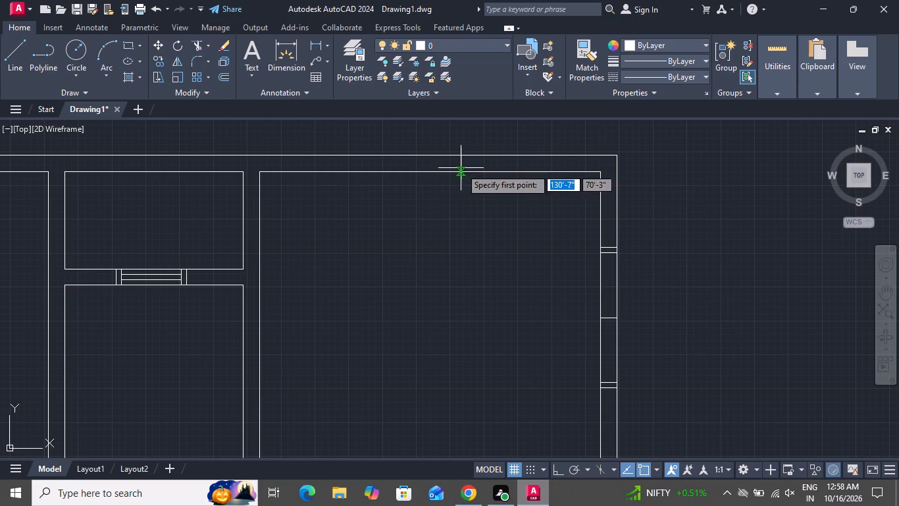
left_click(606, 252)
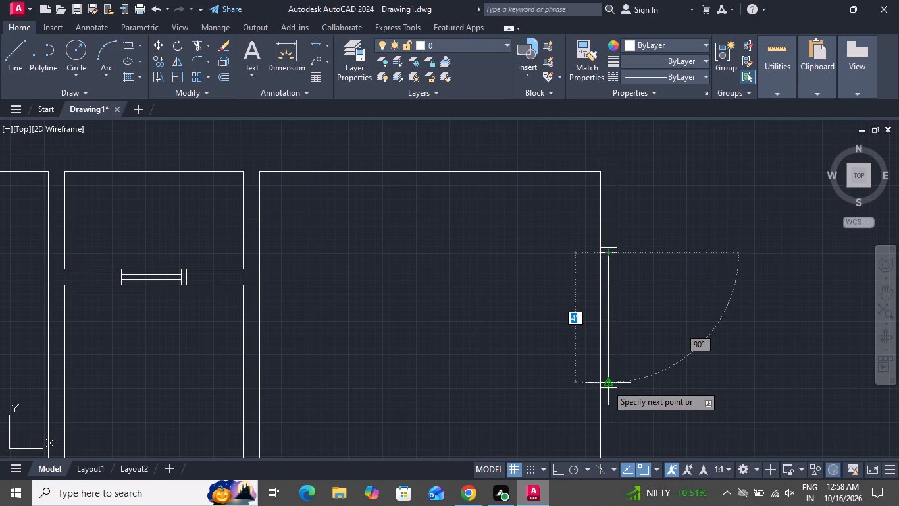
left_click(607, 385)
right_click(607, 385)
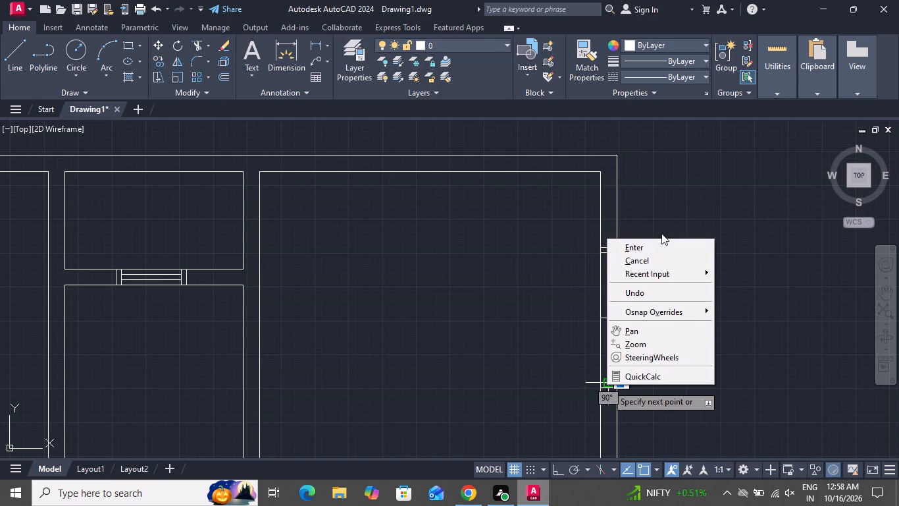
left_click(661, 256)
Offset the 4' vertical center line 1" to both the east and west sides.
type("o")
key("space")
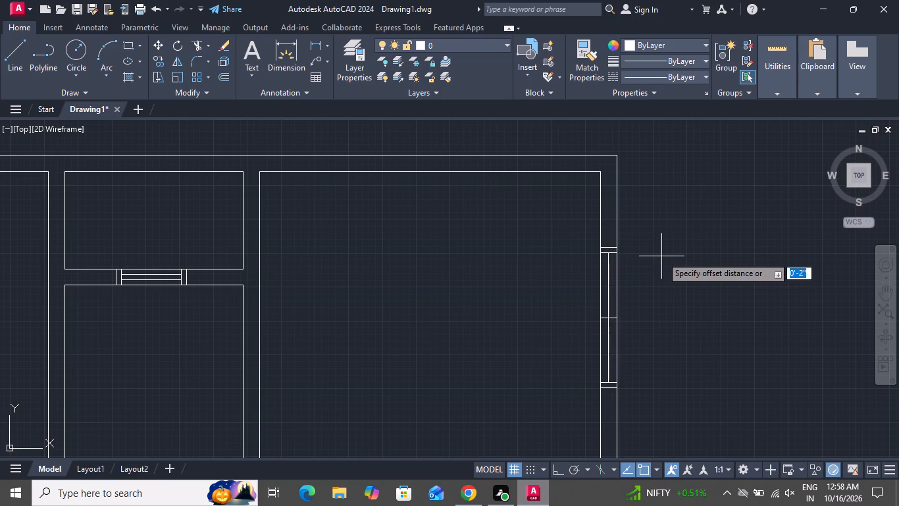
key("1")
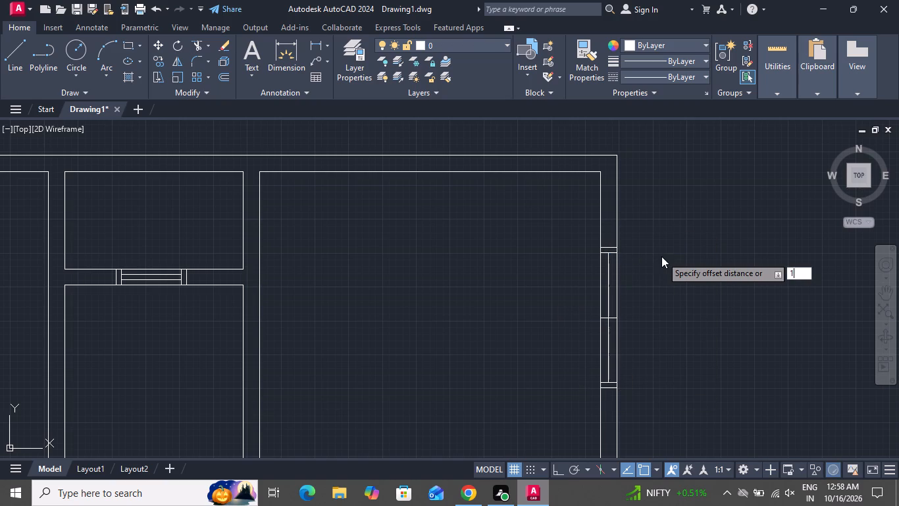
key("shift+quotedbl")
key("Return")
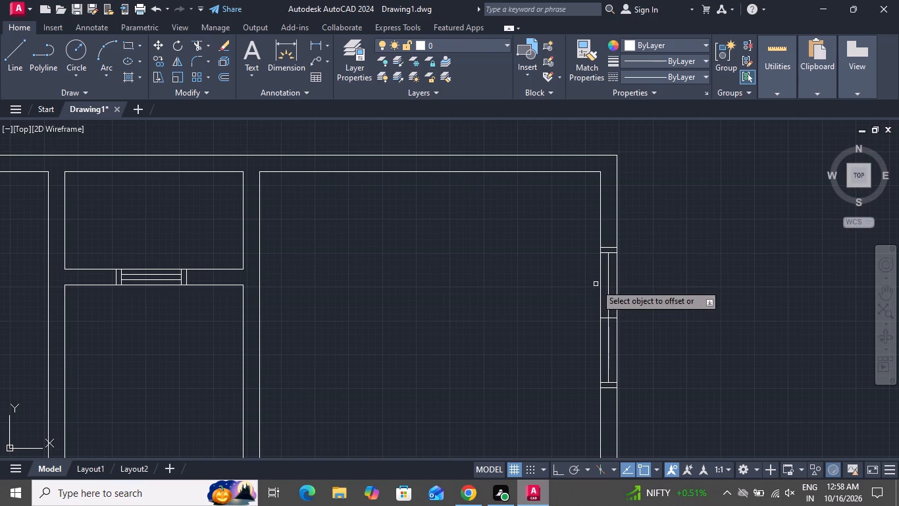
scroll(600, 281, "up", 1)
scroll(600, 281, "down", 1)
scroll(605, 279, "up", 1)
left_click(605, 278)
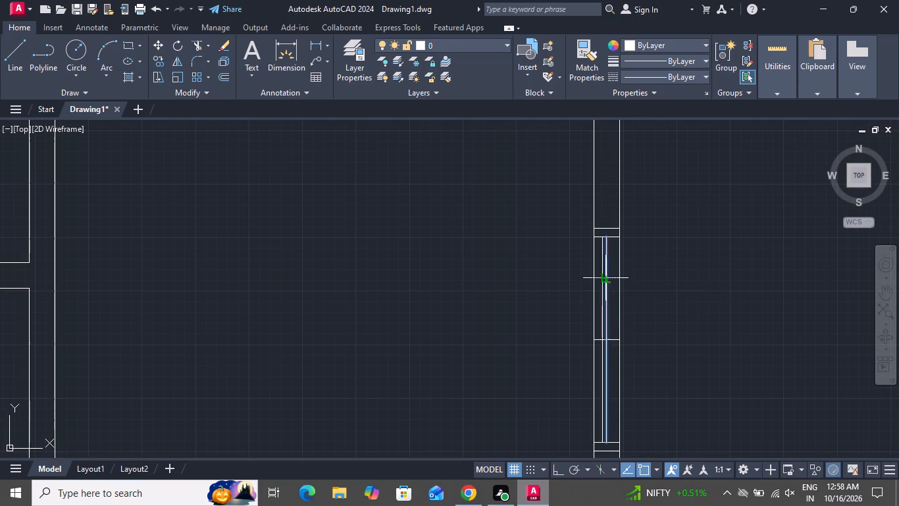
left_click(638, 277)
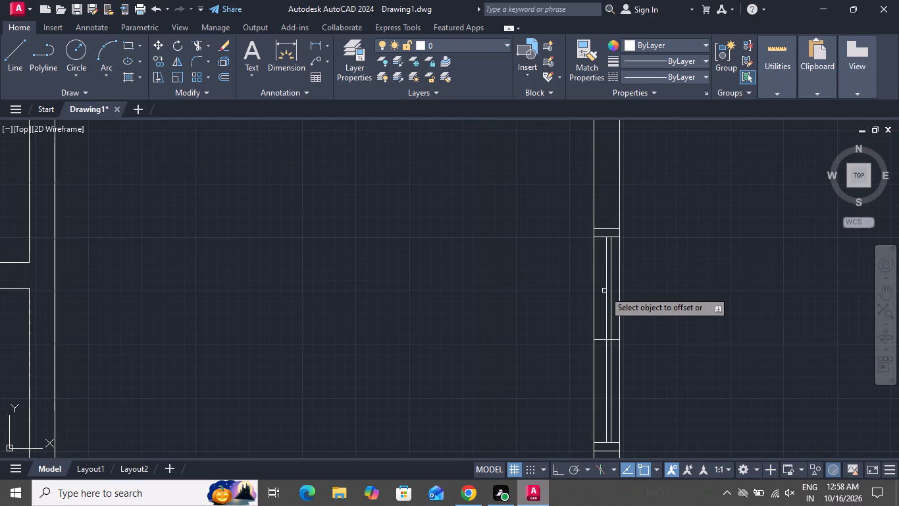
left_click(605, 291)
left_click(586, 294)
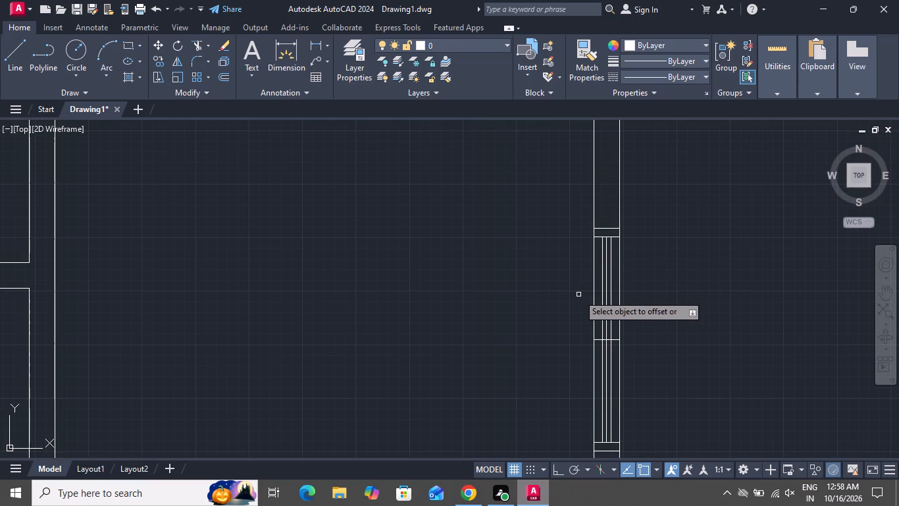
right_click(578, 295)
left_click(583, 312)
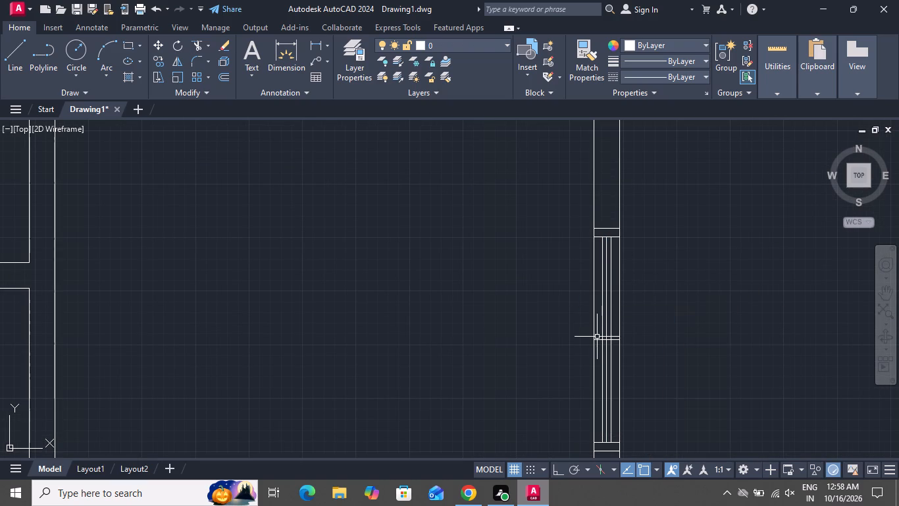
Delete the original vertical center line and the horizontal midpoint line of the east wall's window symbol.
scroll(596, 339, "up", 3)
left_click(633, 331)
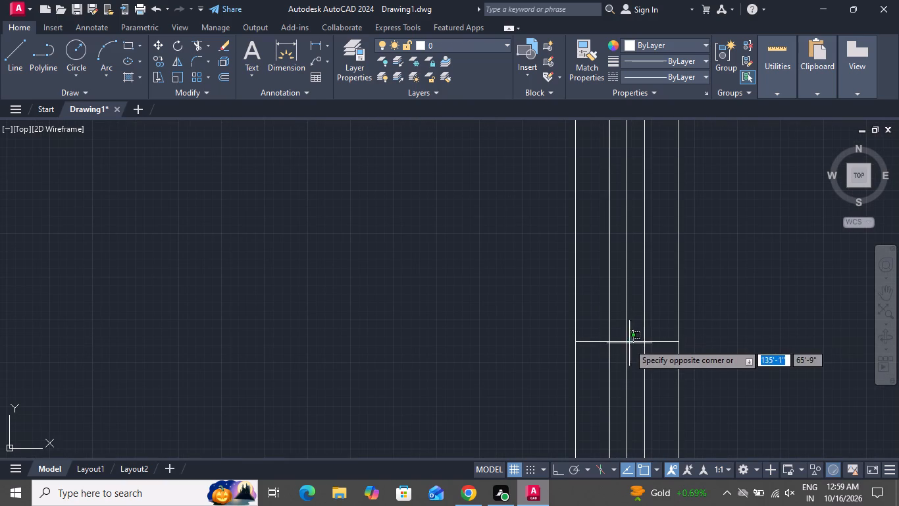
left_click(617, 357)
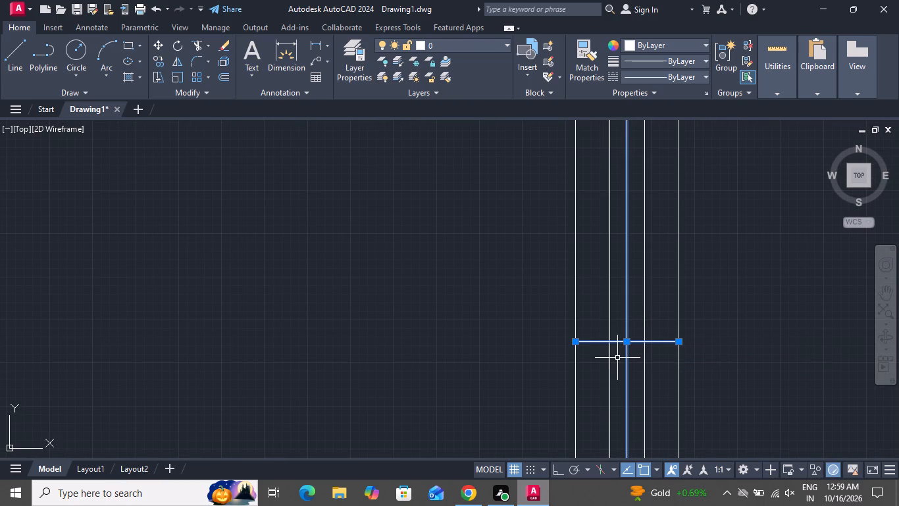
key("Delete")
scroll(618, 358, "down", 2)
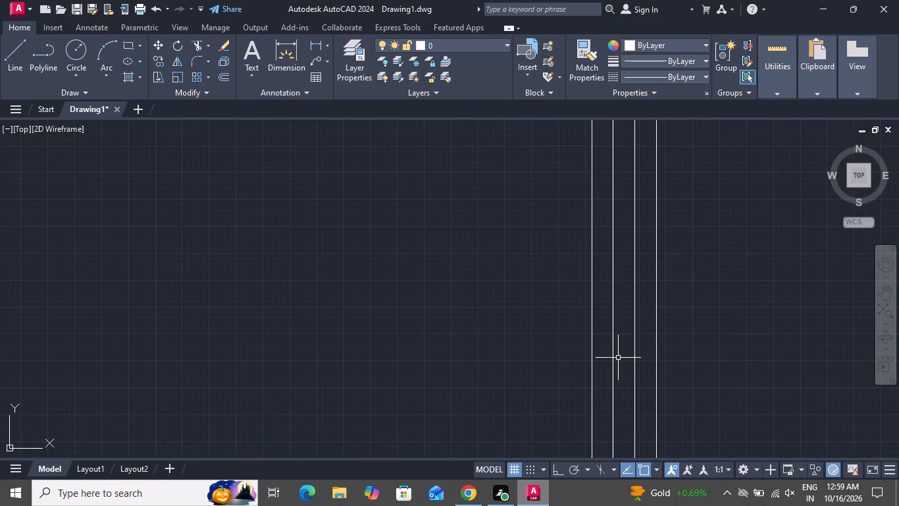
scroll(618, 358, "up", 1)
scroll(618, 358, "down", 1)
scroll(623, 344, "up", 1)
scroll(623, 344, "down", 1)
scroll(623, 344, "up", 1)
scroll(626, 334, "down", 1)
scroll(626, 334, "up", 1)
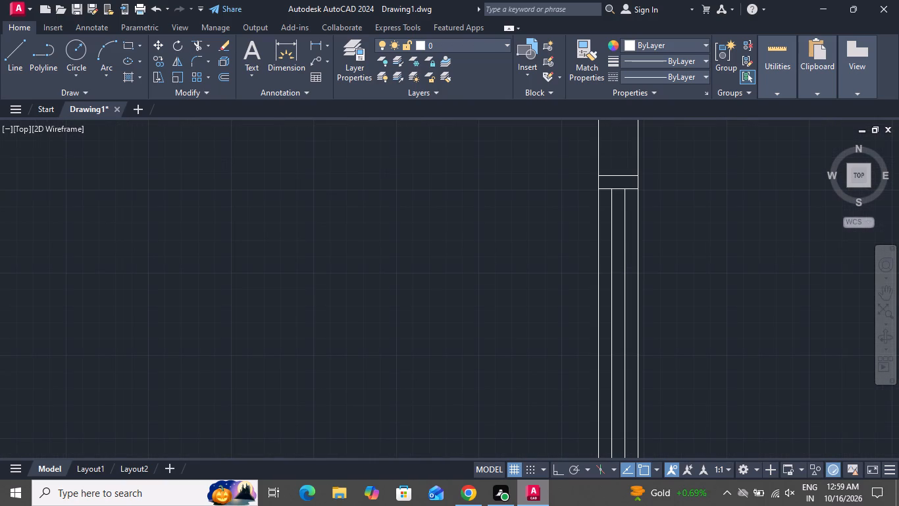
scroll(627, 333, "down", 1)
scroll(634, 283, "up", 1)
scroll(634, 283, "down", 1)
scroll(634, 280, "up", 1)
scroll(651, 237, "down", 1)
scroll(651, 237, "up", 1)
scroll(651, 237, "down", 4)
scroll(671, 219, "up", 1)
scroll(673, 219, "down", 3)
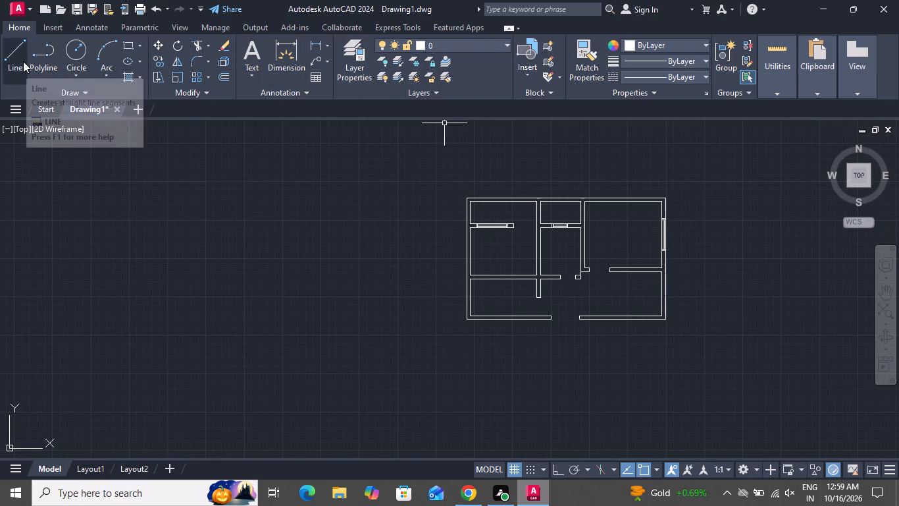
Draw a 6" horizontal line across the south-east room's east wall, starting from the inner wall face's midpoint.
left_click(14, 54)
scroll(671, 290, "up", 3)
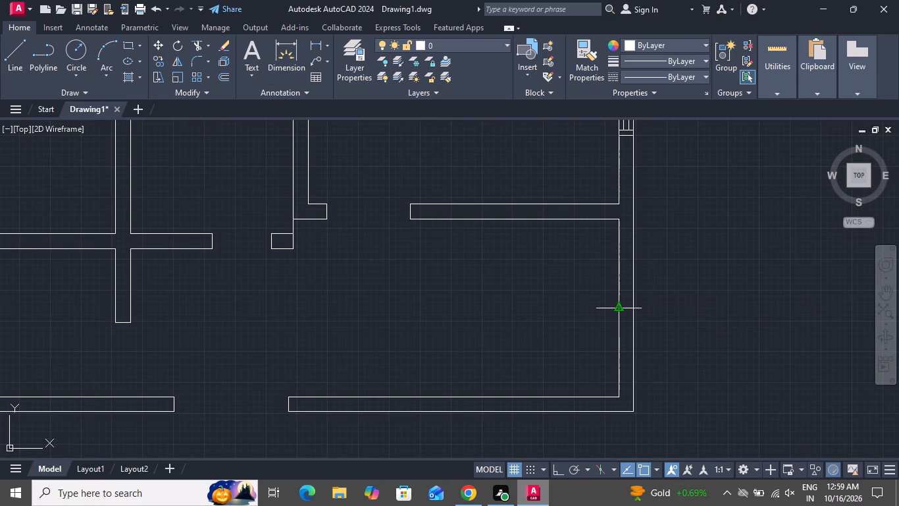
left_click(621, 304)
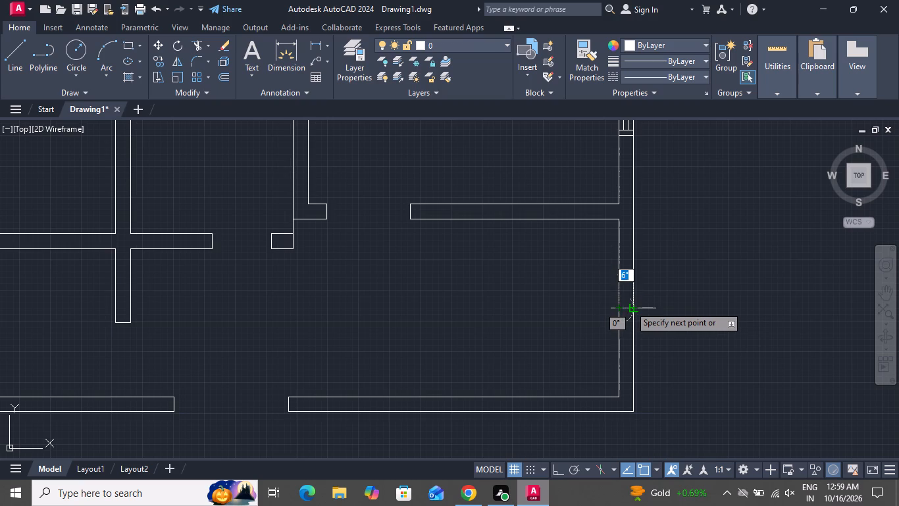
left_click(632, 307)
right_click(632, 307)
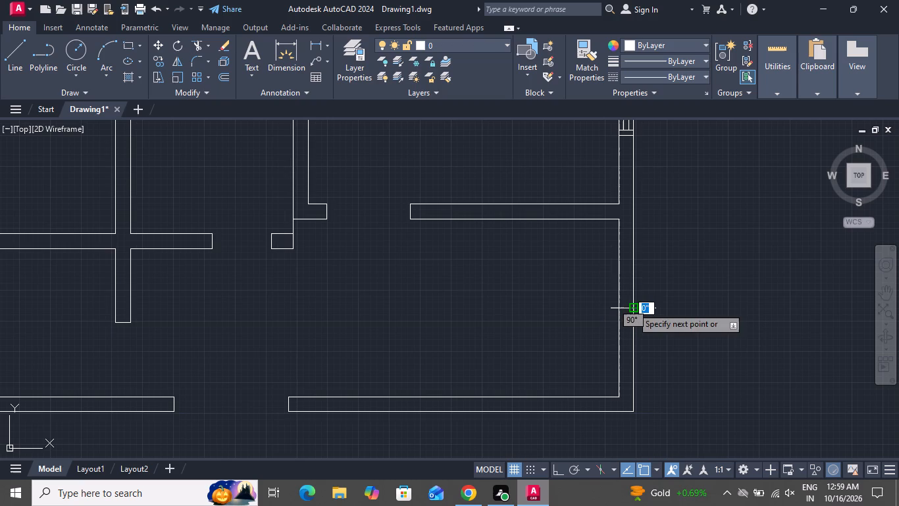
left_click(642, 320)
Offset the new horizontal midpoint line 2' to both the north and south sides within the east wall.
type("o")
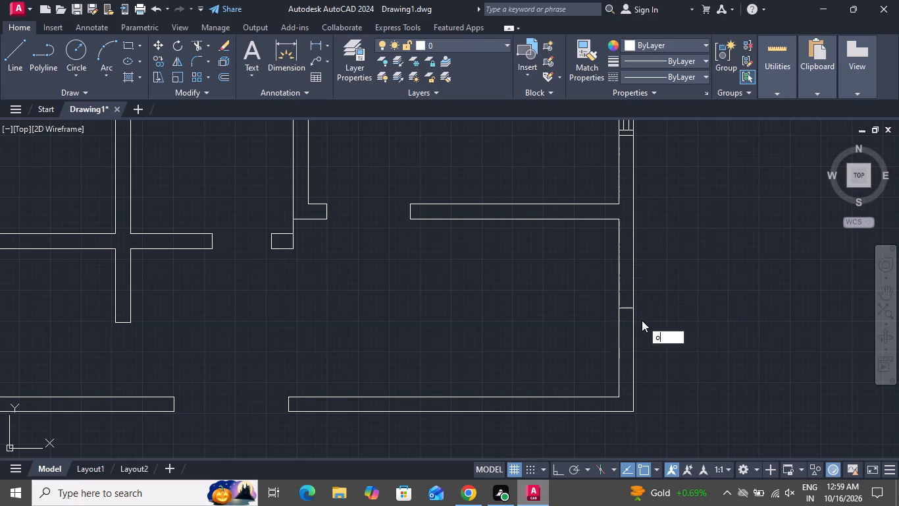
key("space")
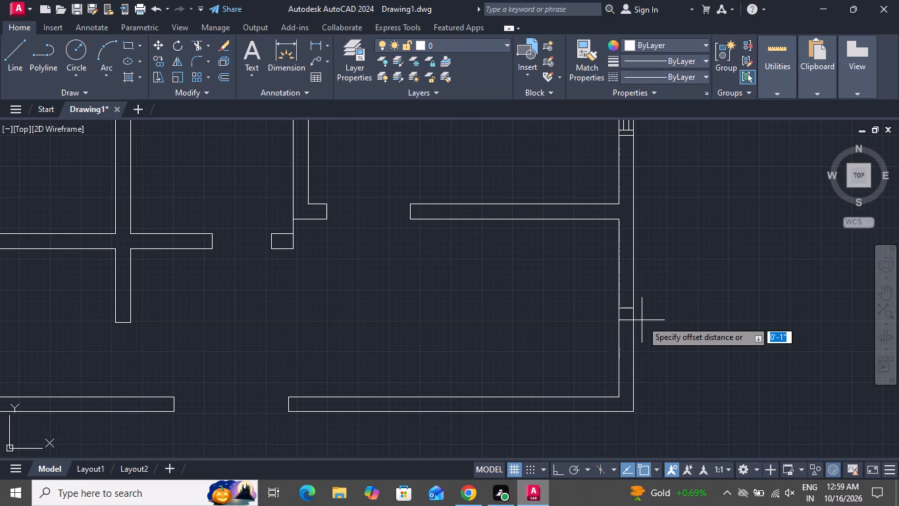
key("2")
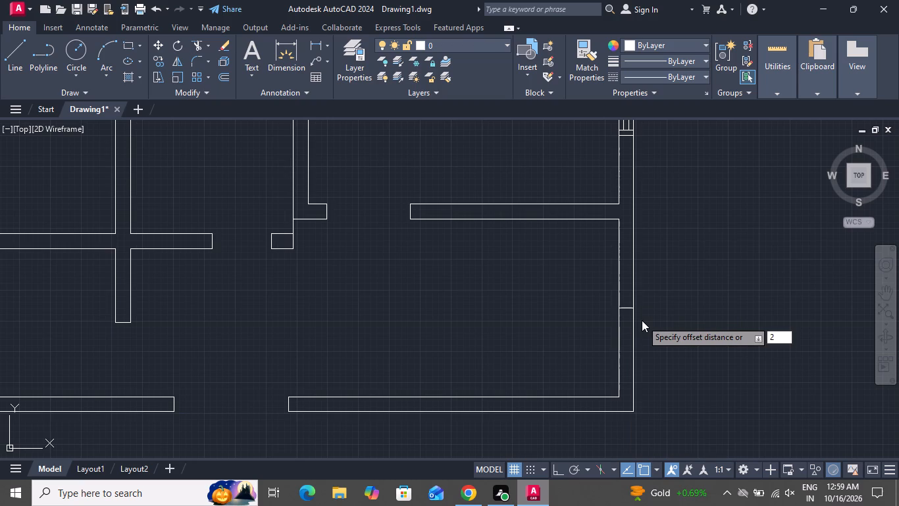
key("apostrophe")
key("Return")
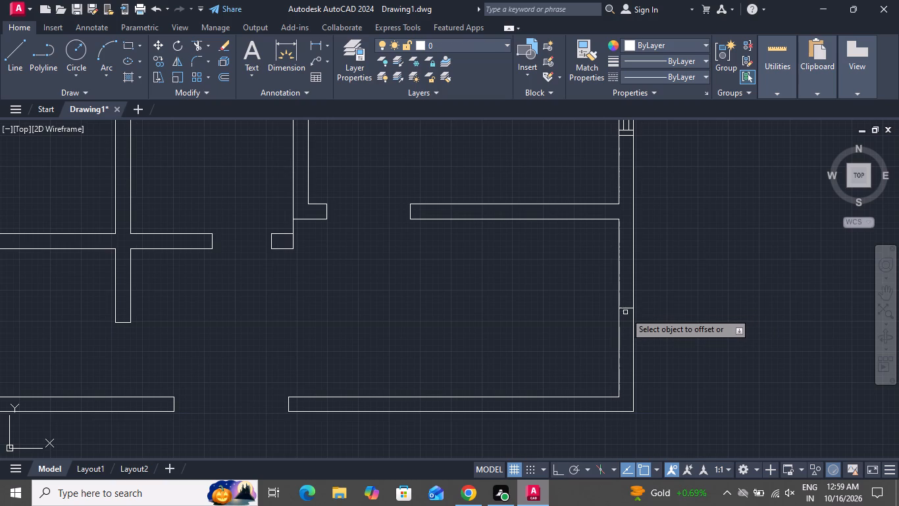
left_click(626, 310)
left_click(619, 279)
left_click(627, 310)
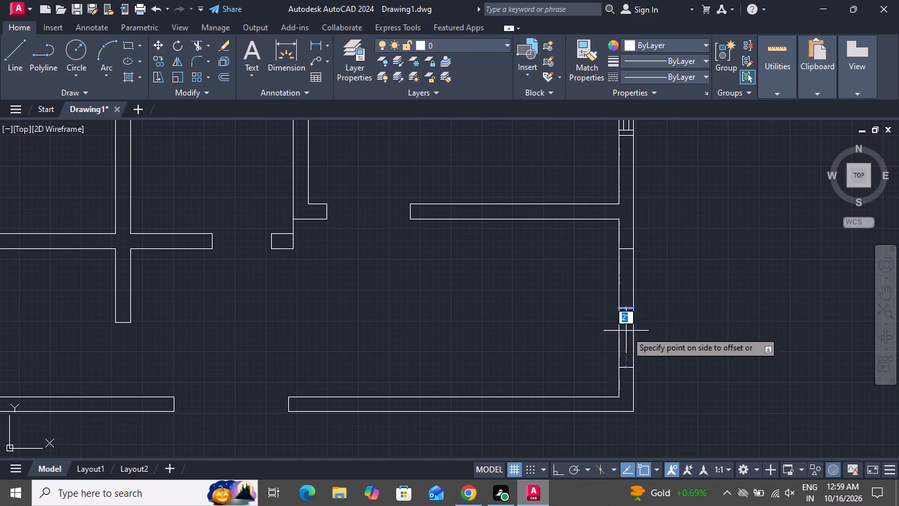
left_click(626, 331)
right_click(665, 296)
left_click(682, 310)
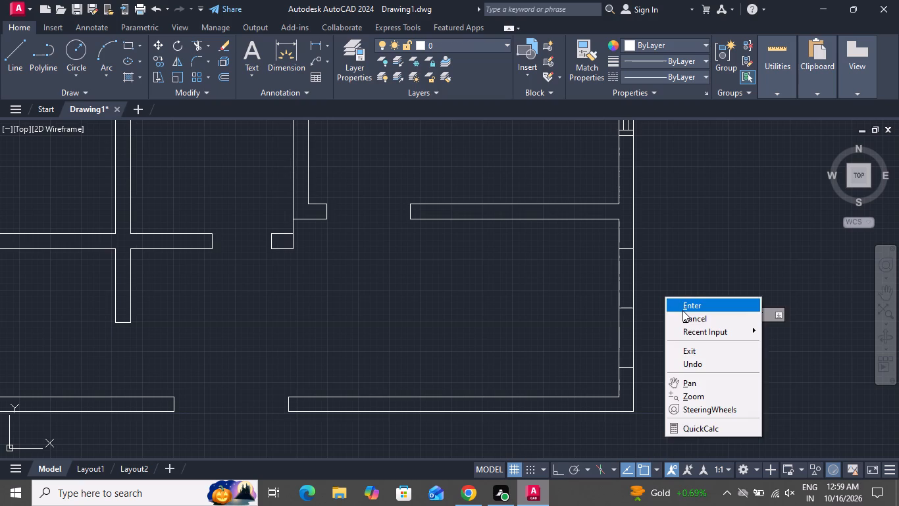
Offset the north cross line 2" northward and the south cross line 2" southward in the south-east room's east wall.
type("o")
key("space")
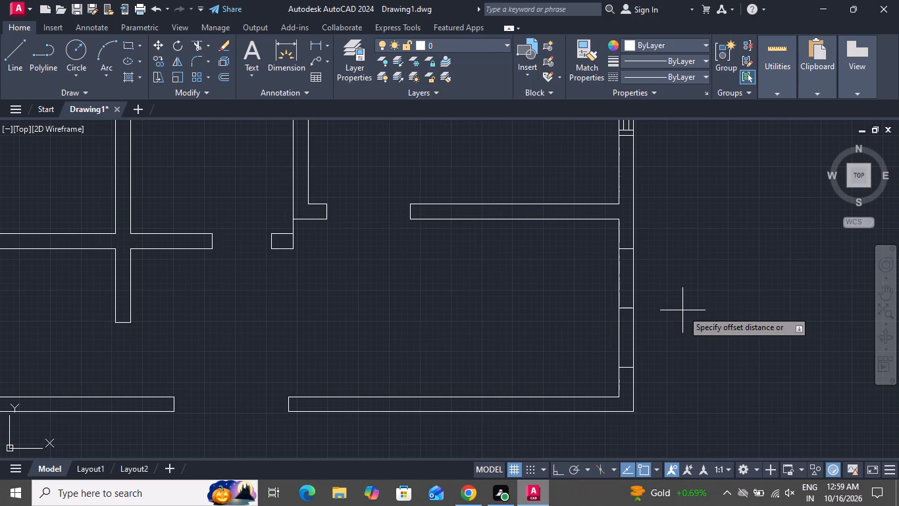
key("2")
key("shift+quotedbl")
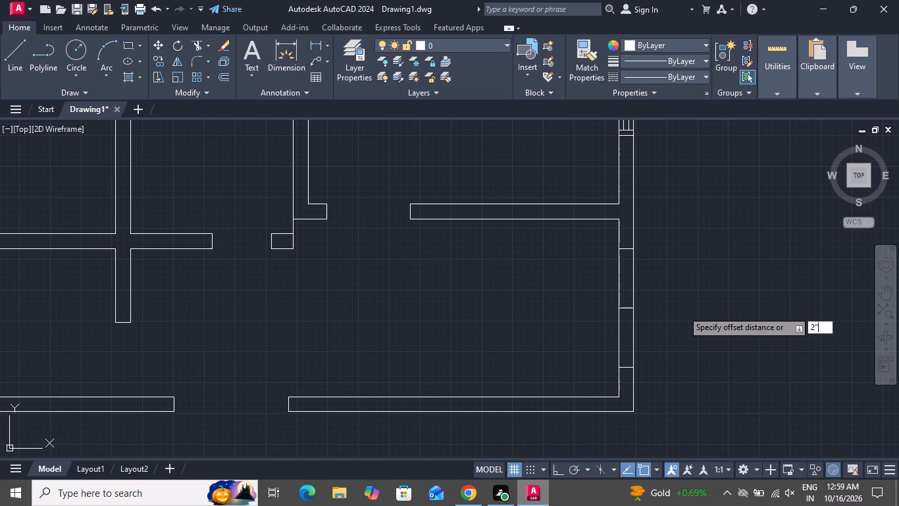
key("Return")
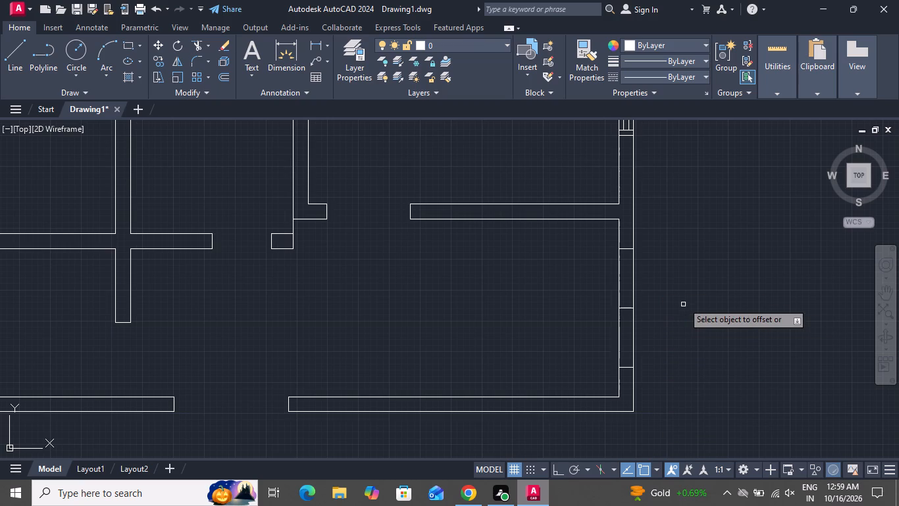
left_click(630, 249)
left_click(618, 211)
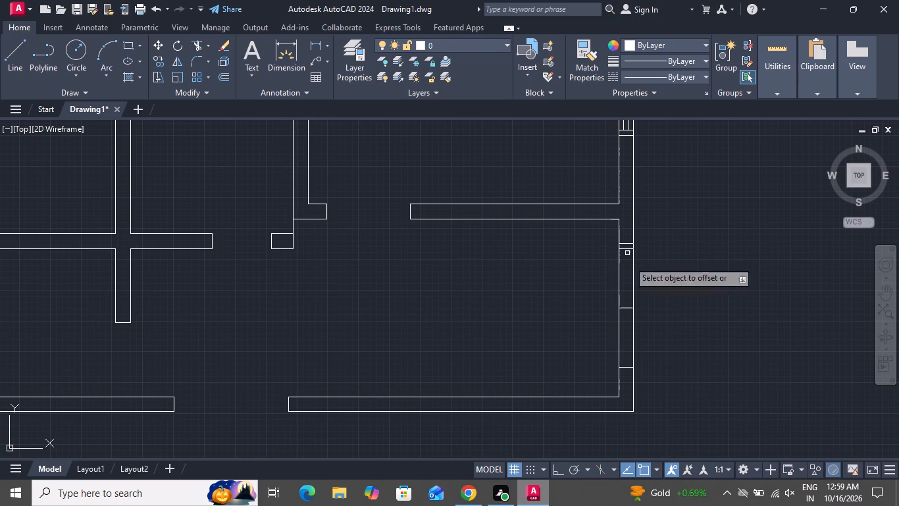
left_click(626, 367)
left_click(627, 393)
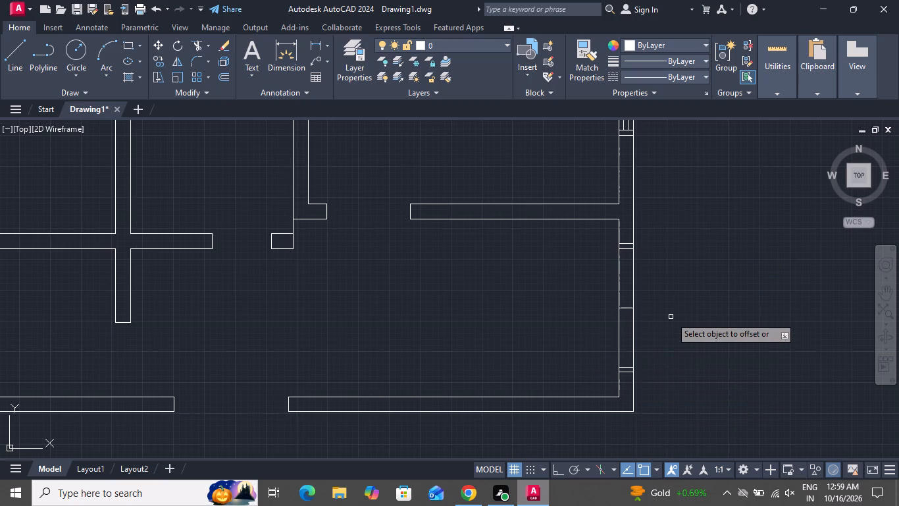
right_click(671, 316)
left_click(678, 335)
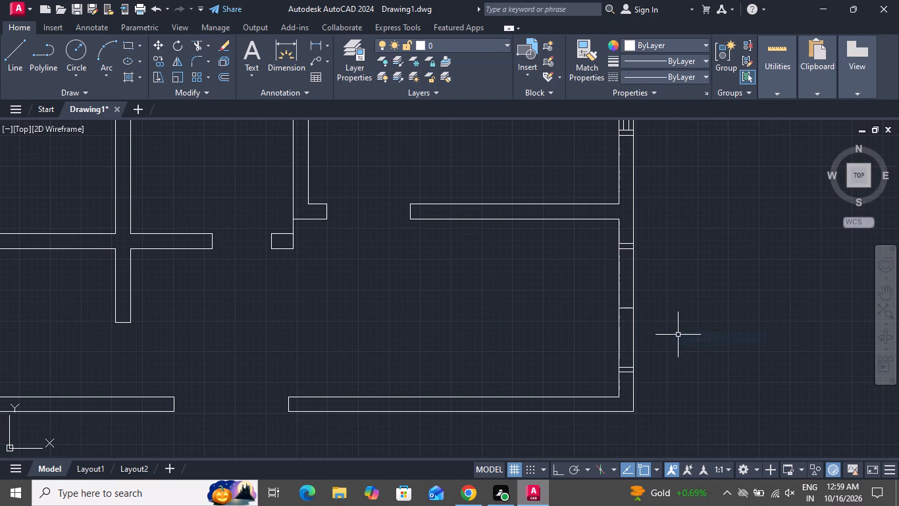
Draw a 4' vertical center line joining the midpoints of the two inner frame lines in the south-east room's east wall.
left_click(14, 61)
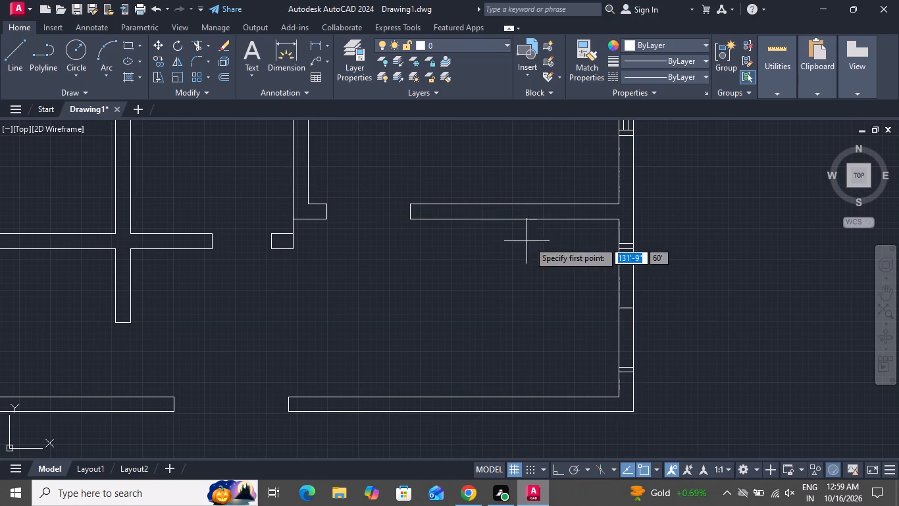
left_click(624, 250)
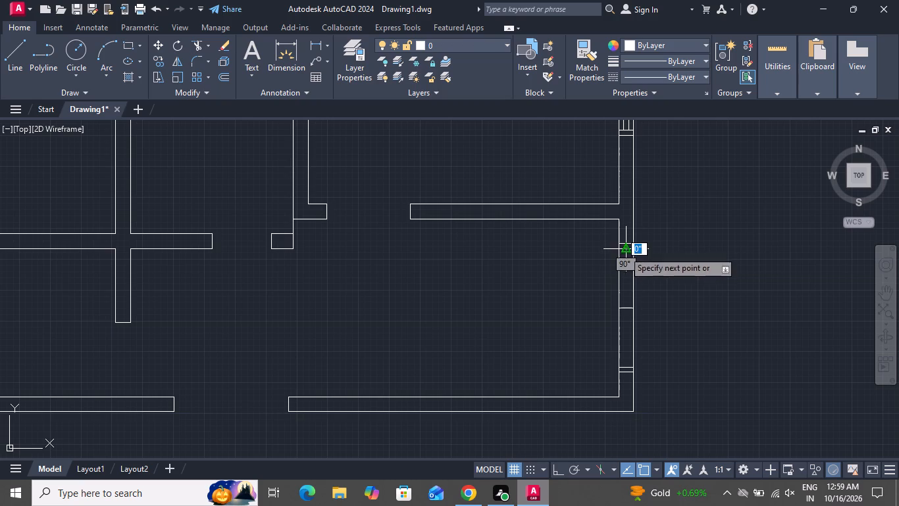
left_click(629, 367)
right_click(629, 367)
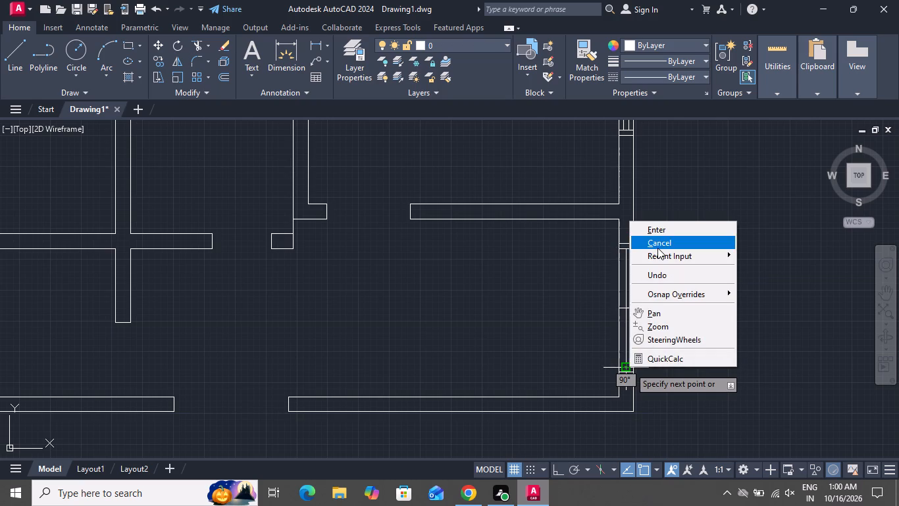
left_click(657, 248)
Offset the south-east window's 4' vertical center line 1" to both the east and west sides.
type("o")
key("space")
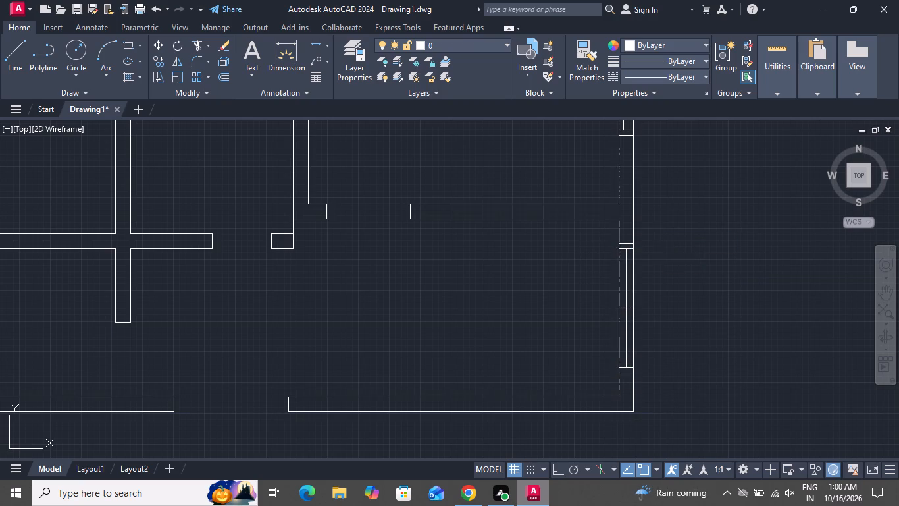
key("1")
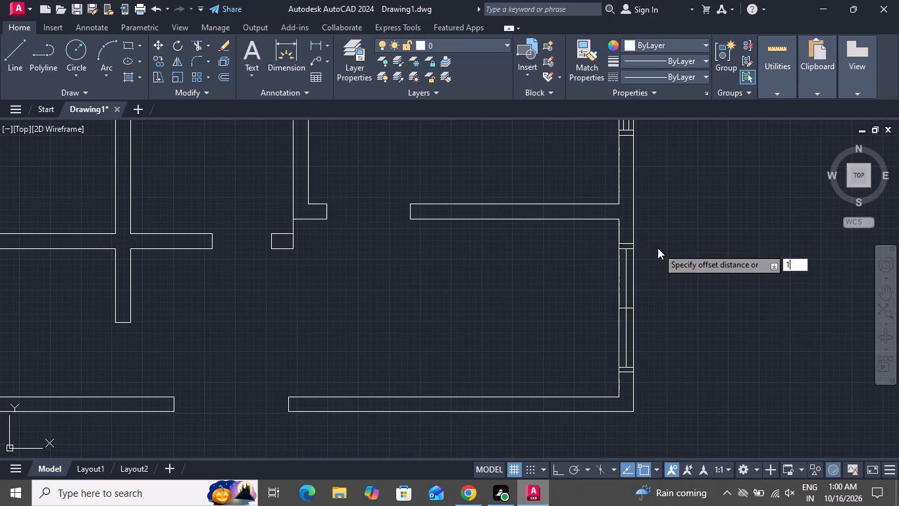
key("shift+quotedbl")
key("Return")
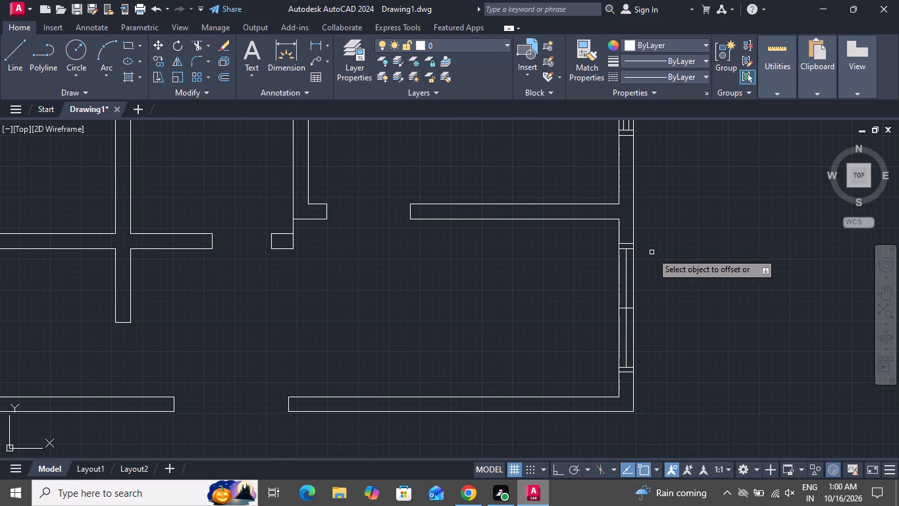
scroll(631, 289, "up", 2)
left_click(612, 285)
left_click(638, 285)
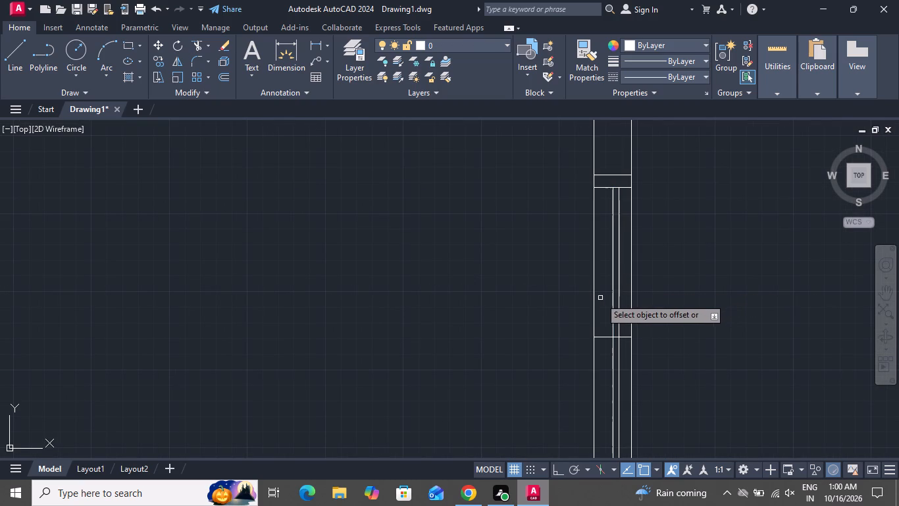
left_click(614, 293)
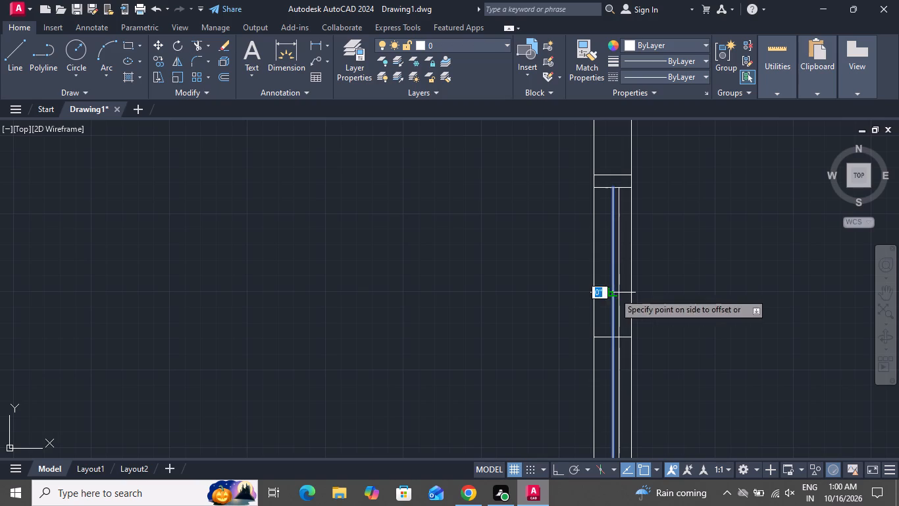
left_click(607, 295)
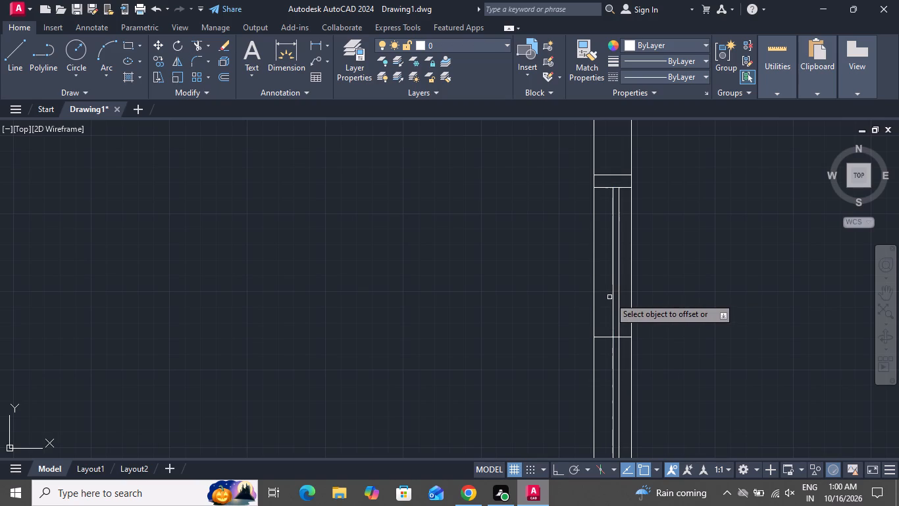
left_click(611, 296)
left_click(607, 297)
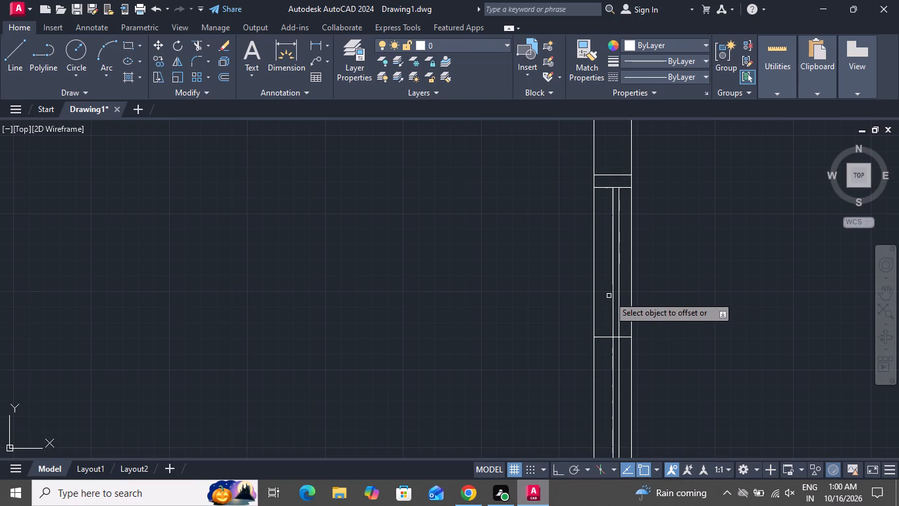
left_click(612, 291)
left_click(597, 296)
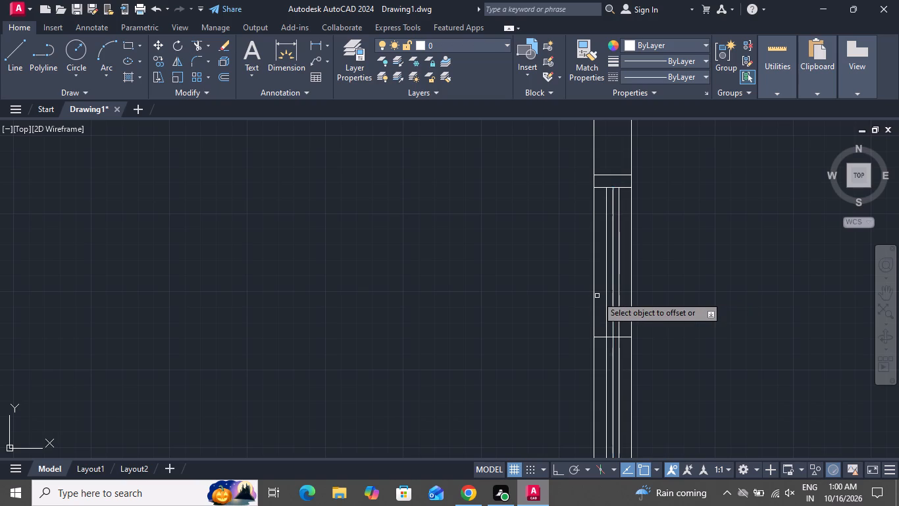
right_click(597, 296)
left_click(620, 323)
Delete the original vertical center line and the horizontal midpoint line of the south-east room's window symbol.
scroll(620, 323, "up", 1)
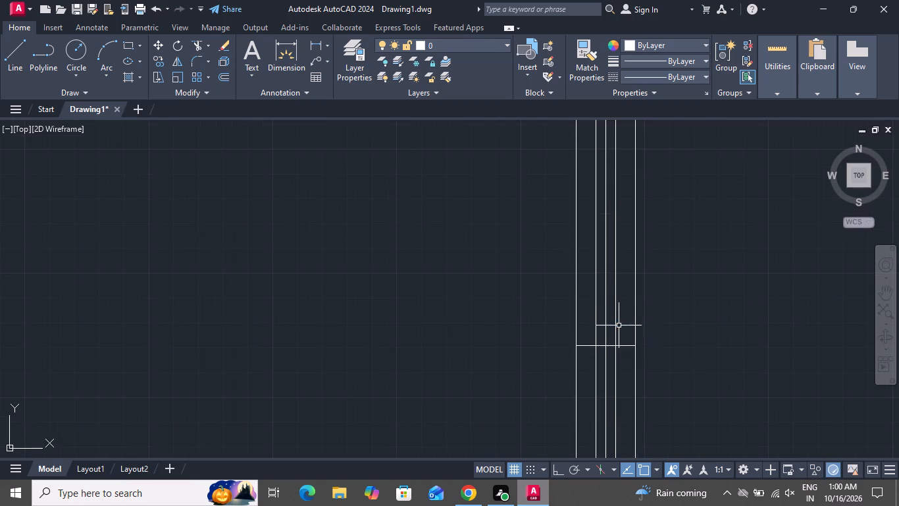
scroll(614, 331, "up", 2)
left_click_drag(596, 358, 584, 366)
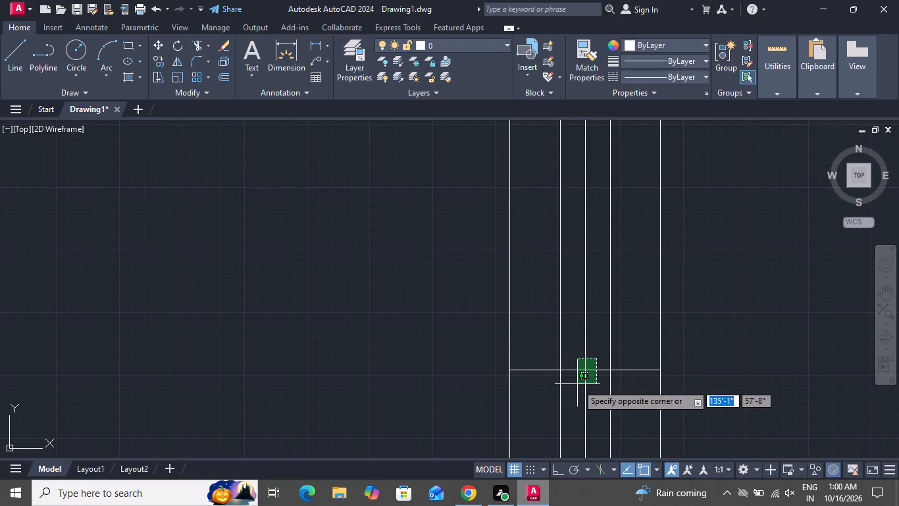
left_click(578, 385)
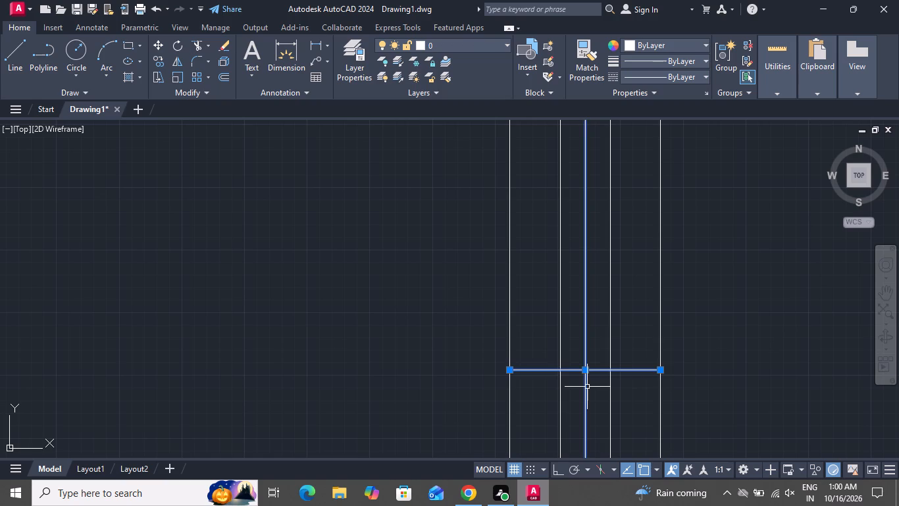
key("Delete")
Draw a vertical cross line through the south wall east of the entrance opening, at the inner wall line's midpoint.
scroll(587, 387, "down", 1)
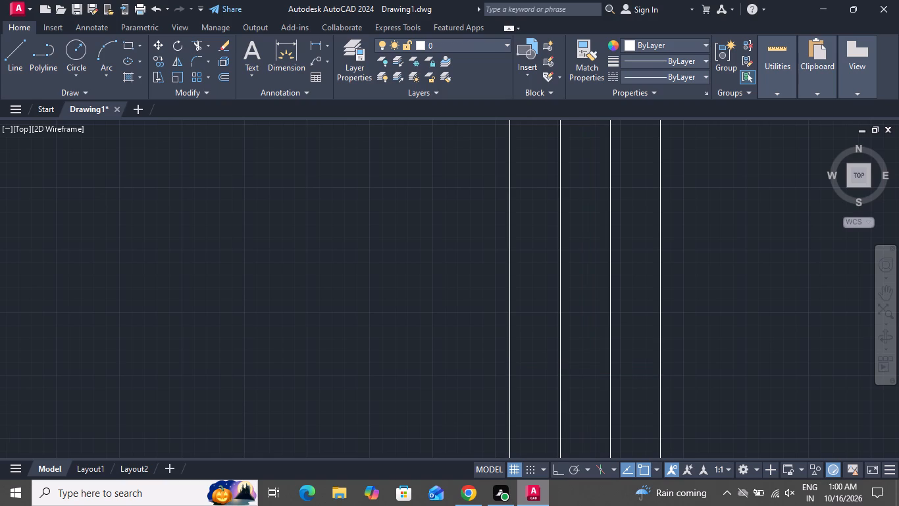
scroll(587, 387, "down", 6)
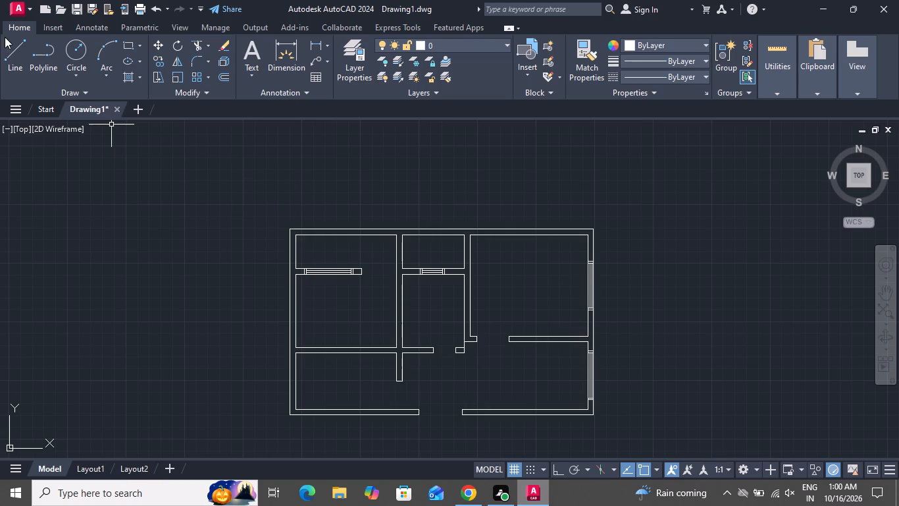
left_click(22, 53)
scroll(510, 447, "up", 1)
scroll(520, 437, "down", 1)
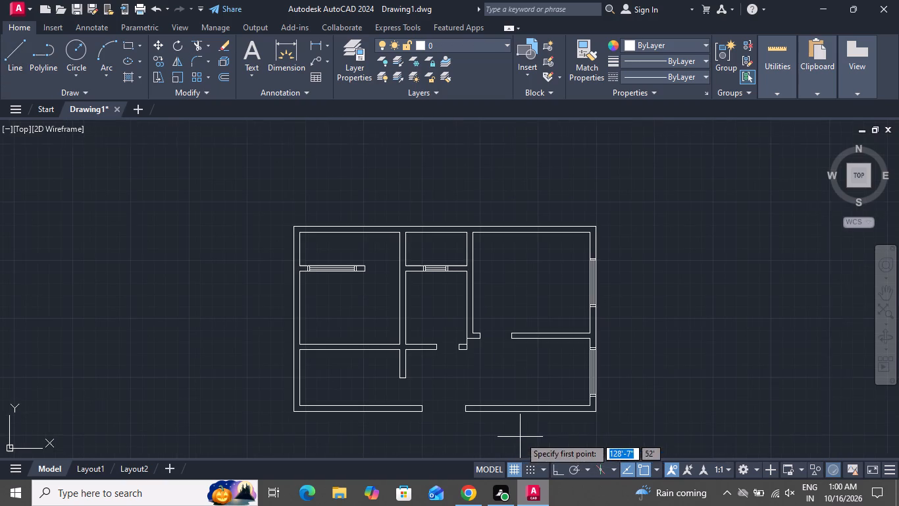
scroll(542, 420, "up", 3)
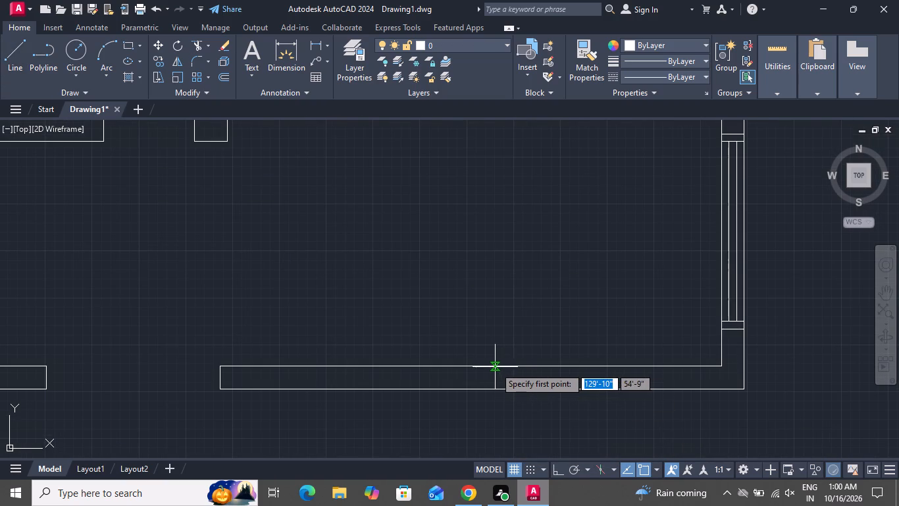
left_click(471, 364)
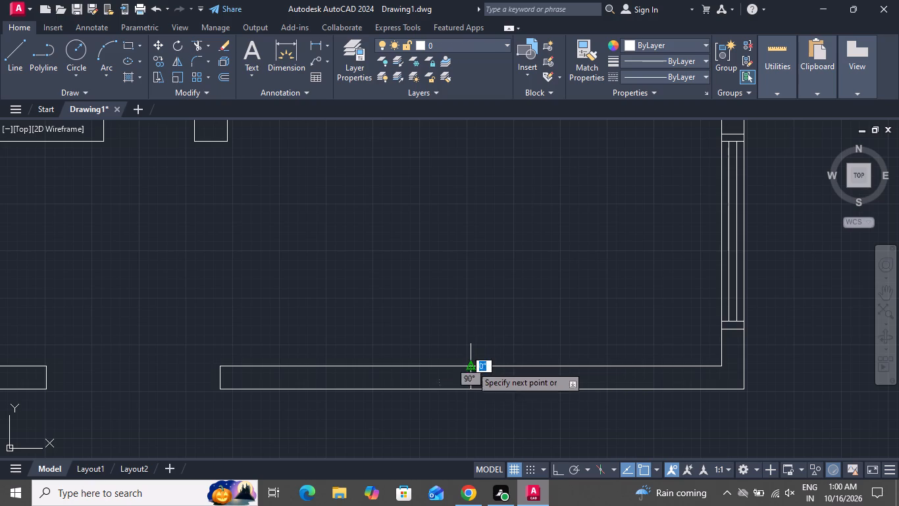
left_click(473, 386)
right_click(473, 386)
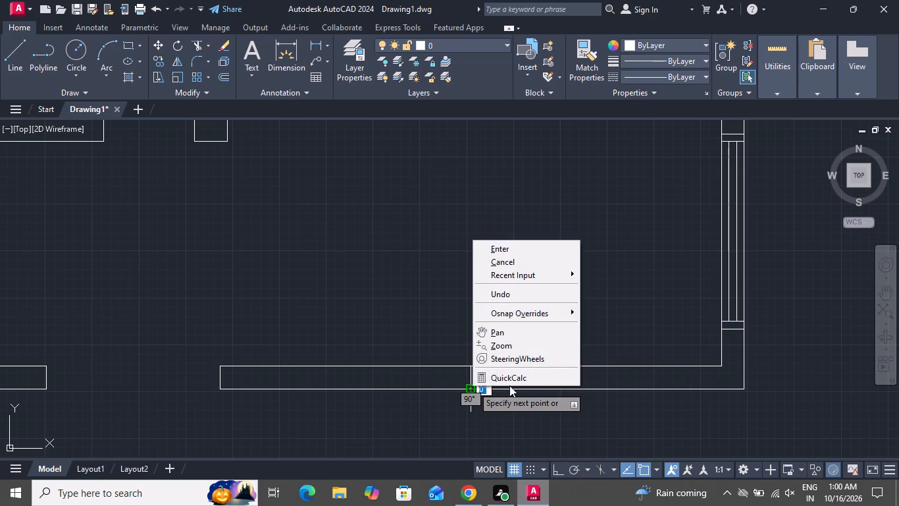
left_click(517, 264)
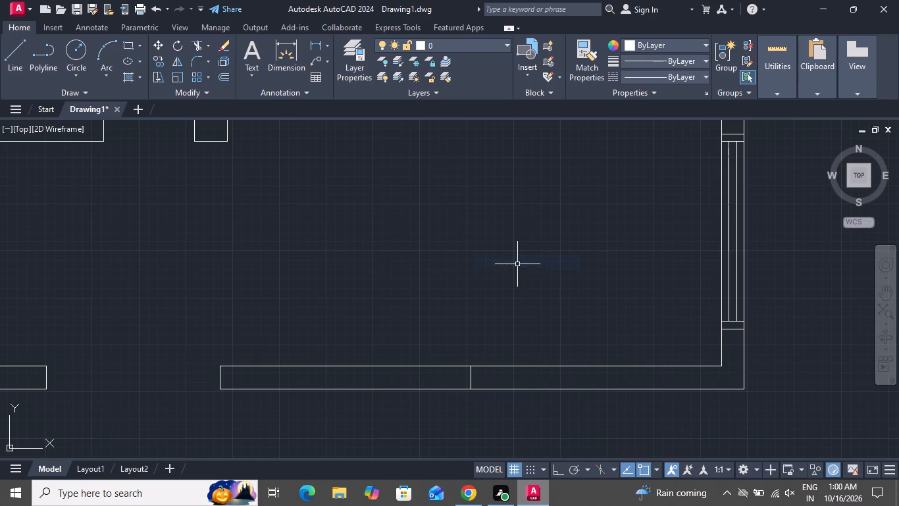
Offset the cross line in the south wall's east section 2' to both the east and west sides.
type("o")
key("space")
key("2")
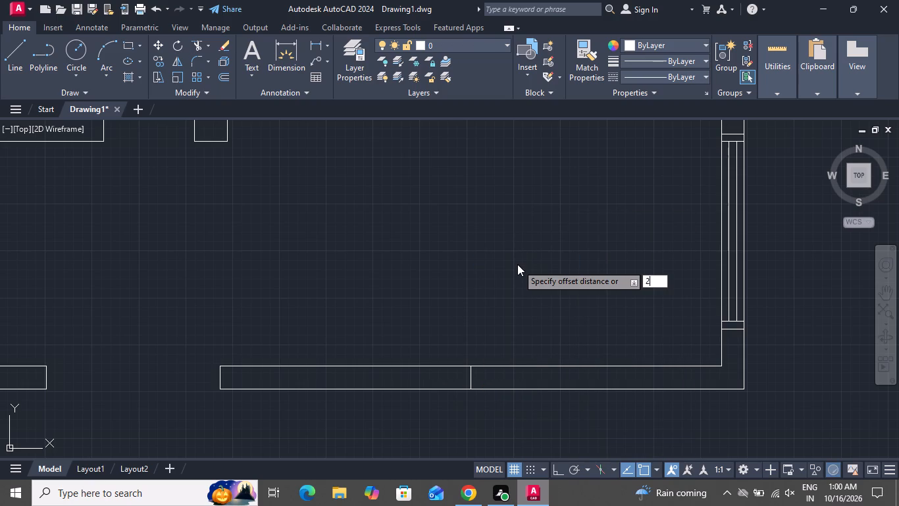
key("apostrophe")
key("Return")
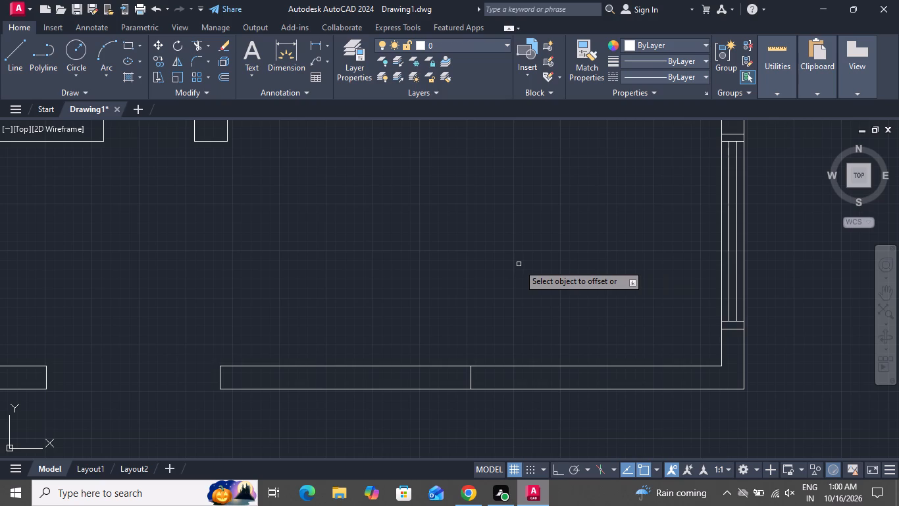
left_click(471, 378)
left_click(509, 371)
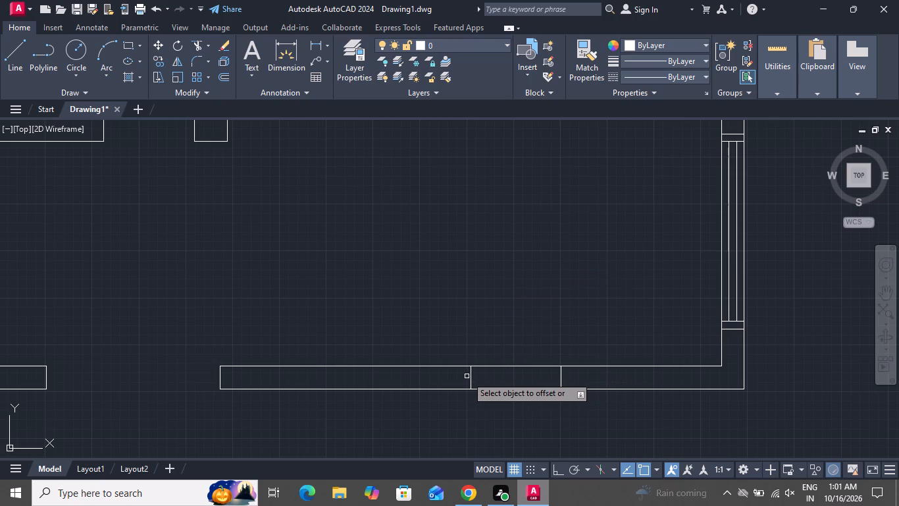
left_click(471, 375)
left_click(444, 380)
right_click(444, 380)
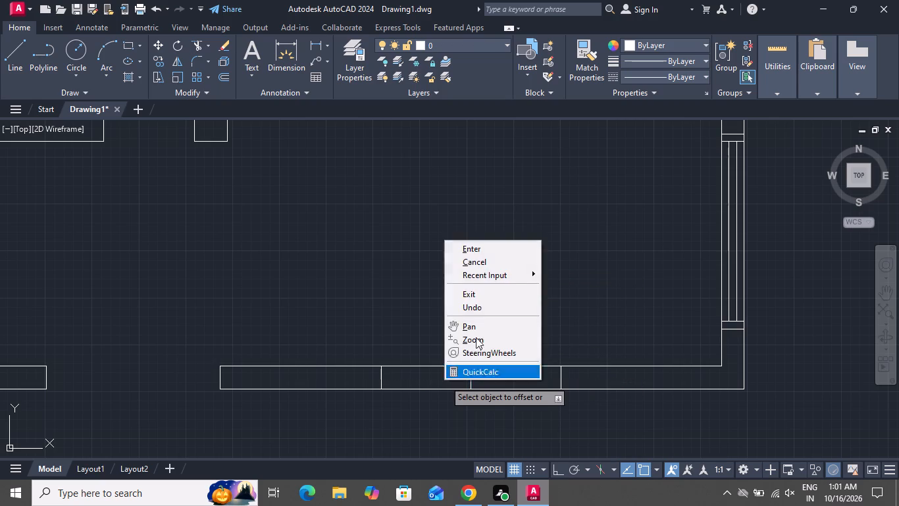
left_click(490, 262)
Offset the east cross line 2" eastward and the west cross line 2" westward in the south wall's east section.
type("o")
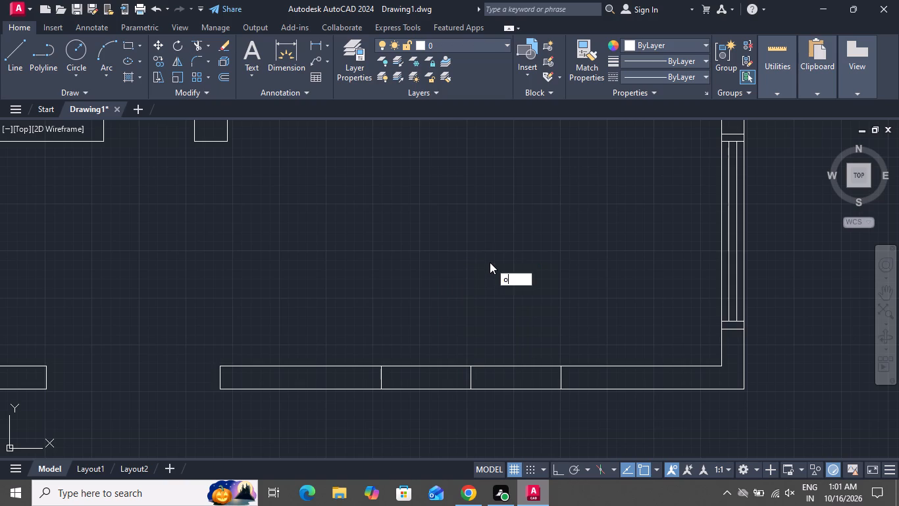
key("space")
key("2")
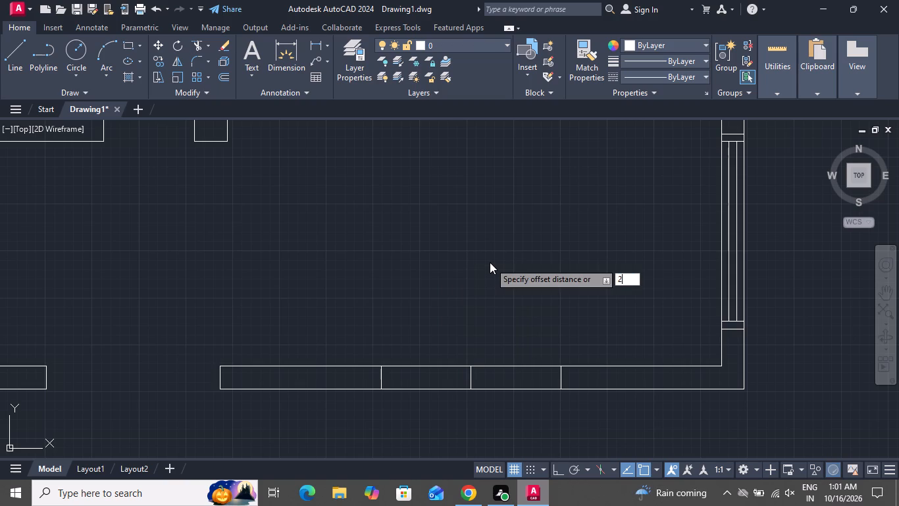
key("shift+quotedbl")
key("Return")
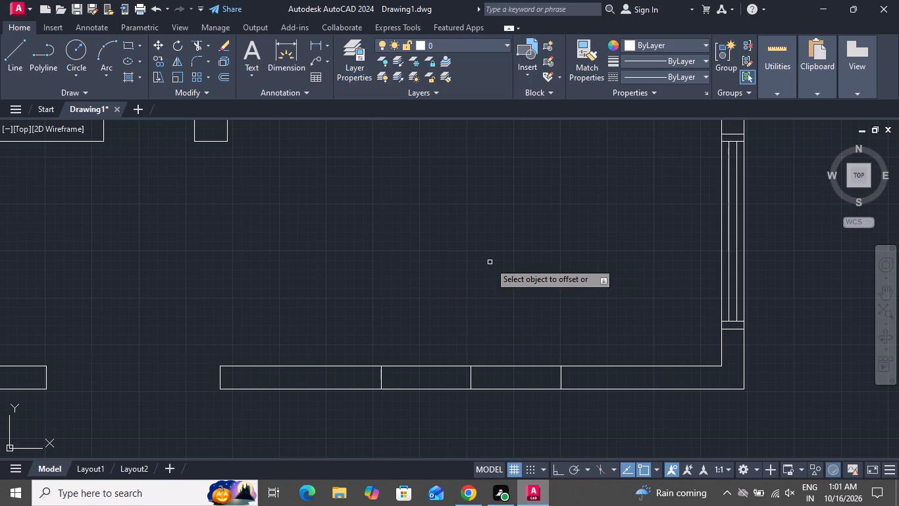
left_click(567, 379)
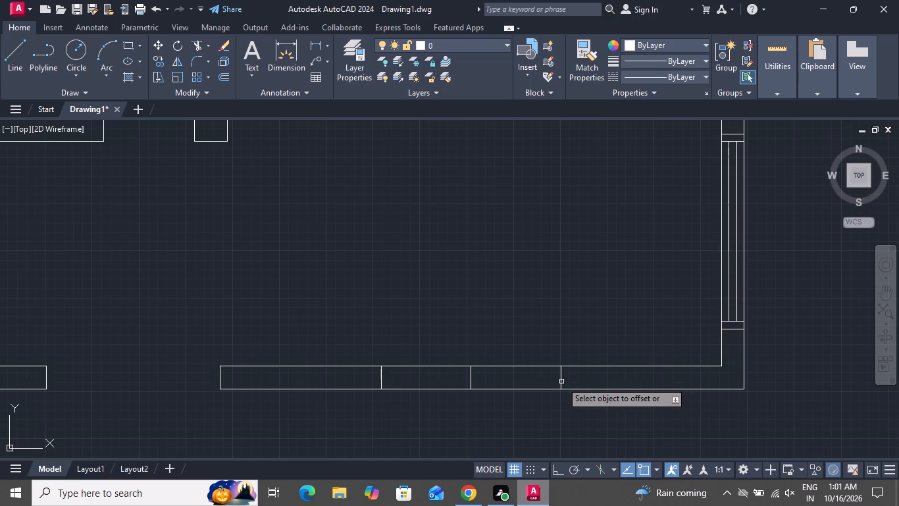
left_click(561, 381)
left_click(588, 388)
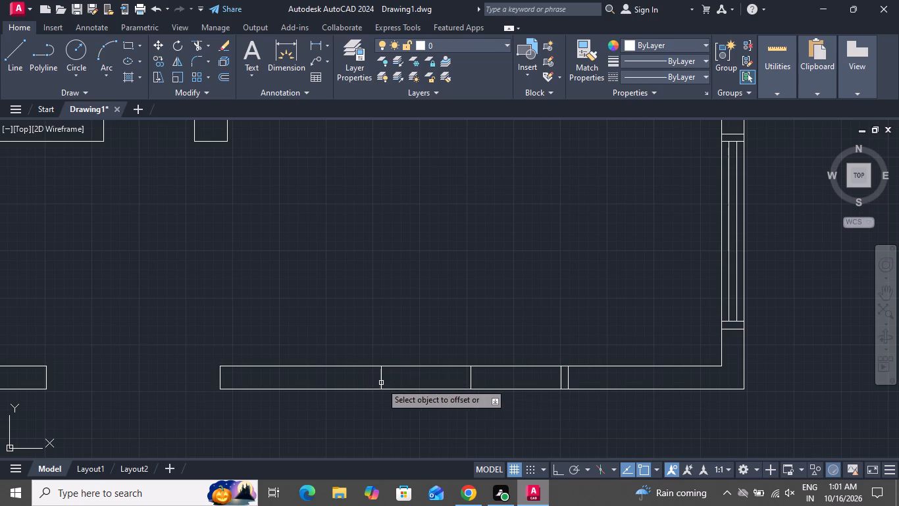
left_click(382, 383)
left_click(340, 381)
right_click(367, 410)
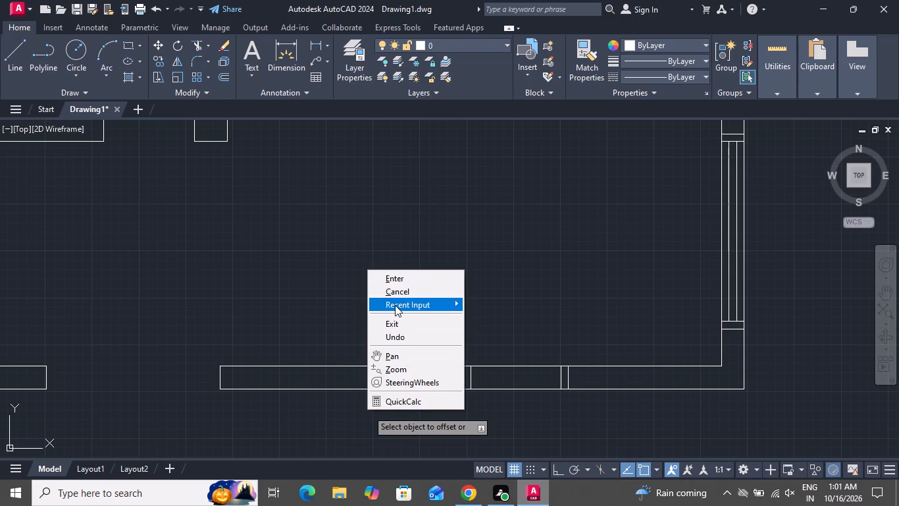
left_click(398, 295)
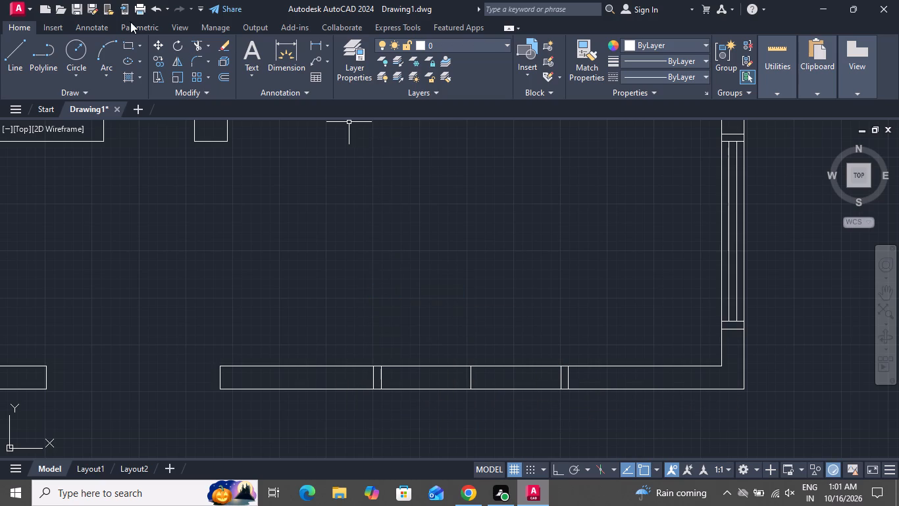
Draw a 4' horizontal center line joining the midpoints of the two inner frame lines in the south wall's east section.
left_click(14, 49)
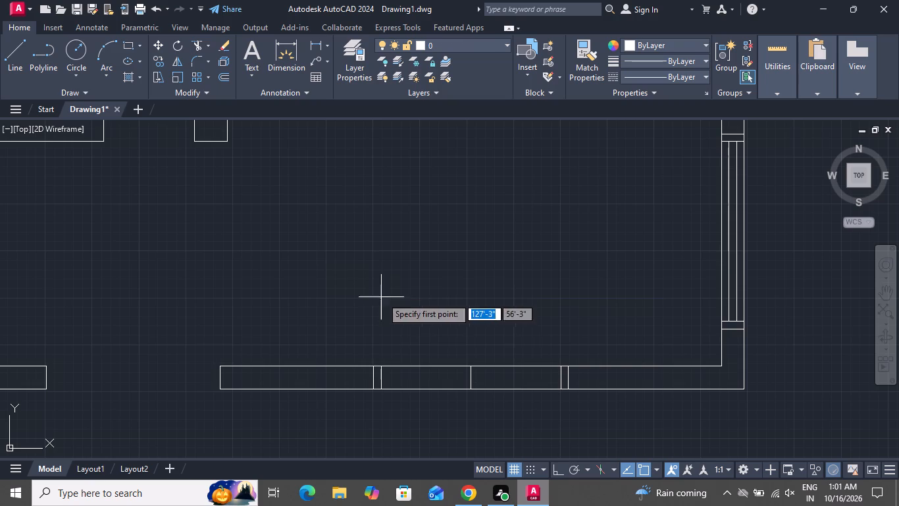
left_click(384, 377)
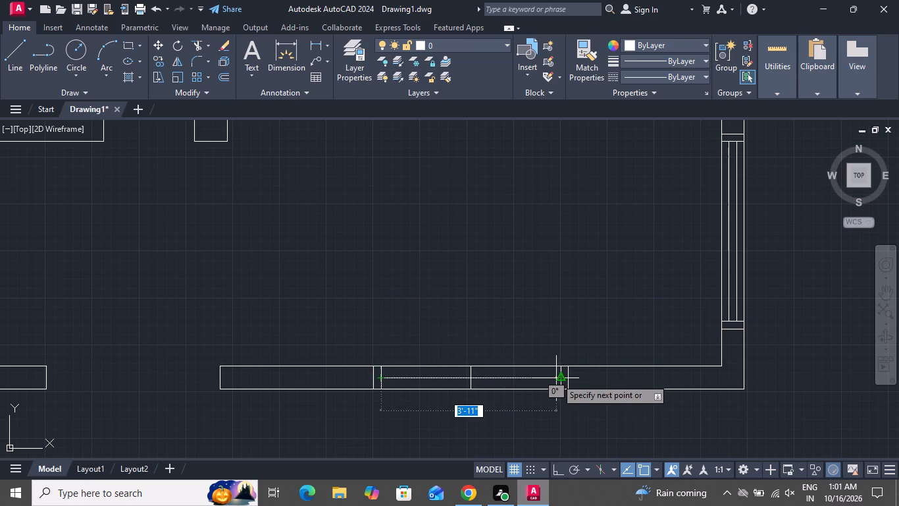
left_click(558, 378)
right_click(558, 378)
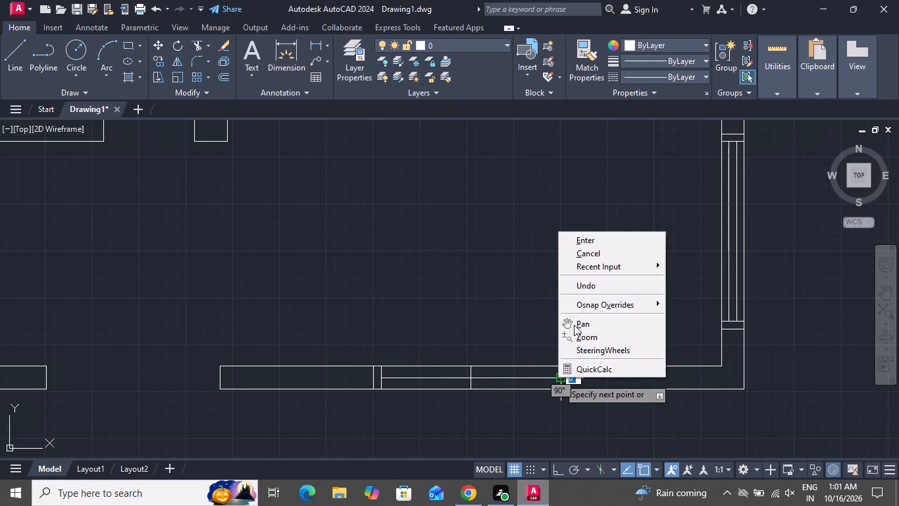
left_click(579, 256)
Draw a vertical cross line through the south-west room's south wall, at the midpoint of its inner wall line.
scroll(561, 300, "down", 1)
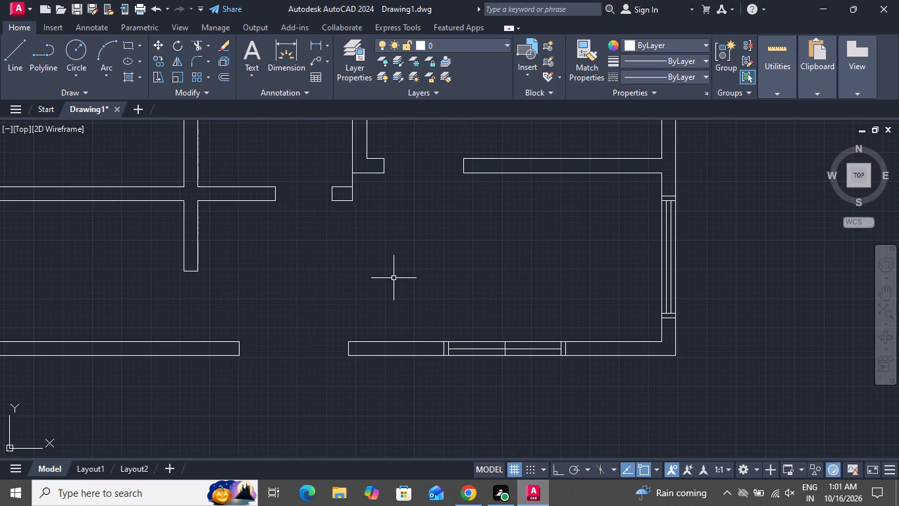
left_click(18, 51)
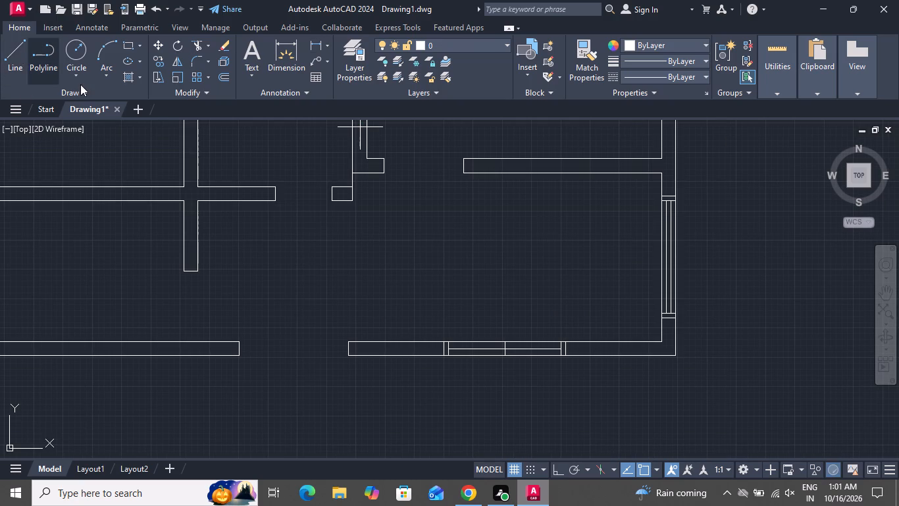
scroll(152, 126, "down", 1)
scroll(195, 198, "down", 1)
scroll(70, 218, "up", 2)
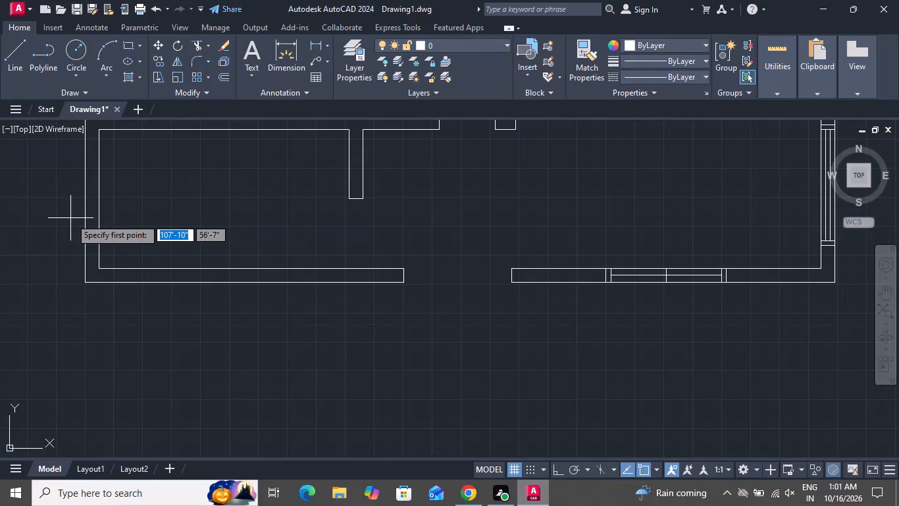
left_click(227, 268)
left_click(226, 285)
right_click(227, 285)
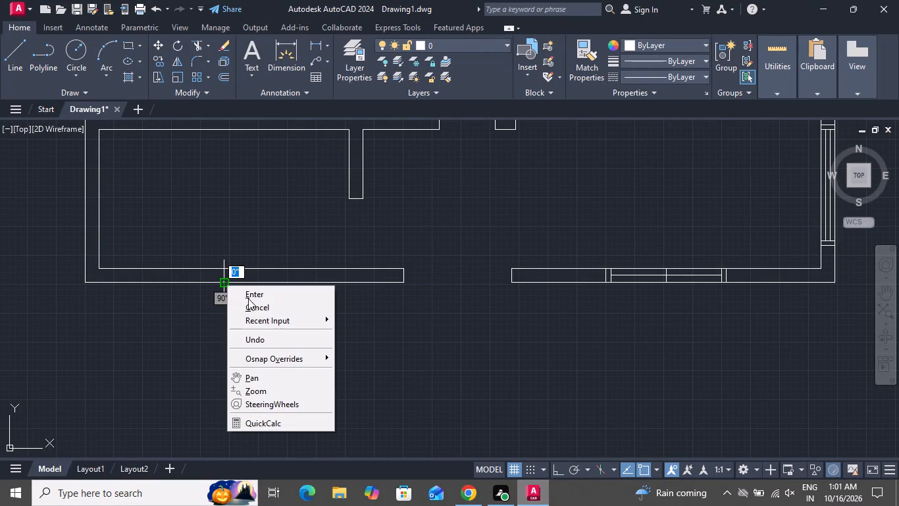
left_click(248, 298)
Offset the cross line in the south-west room's south wall 2' to both the east and west sides.
type("o")
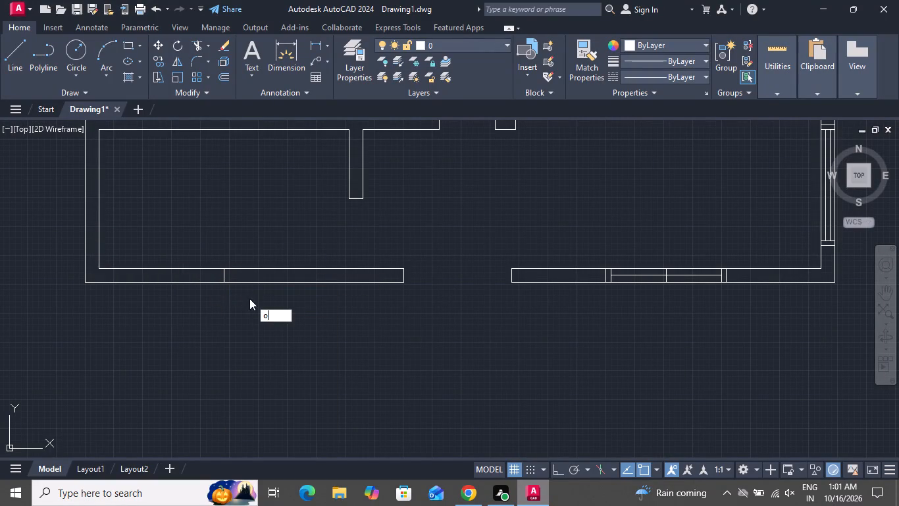
key("space")
key("2")
key("apostrophe")
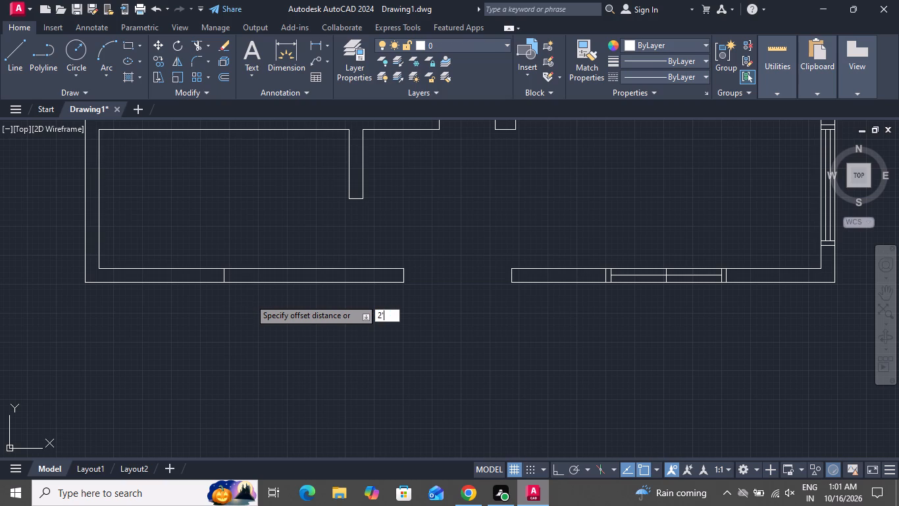
key("Return")
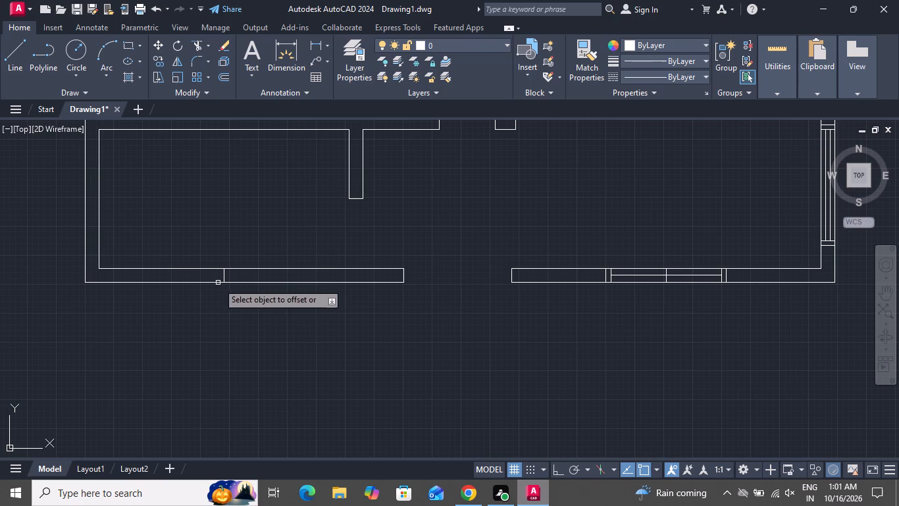
left_click(222, 275)
left_click(229, 273)
left_click(225, 273)
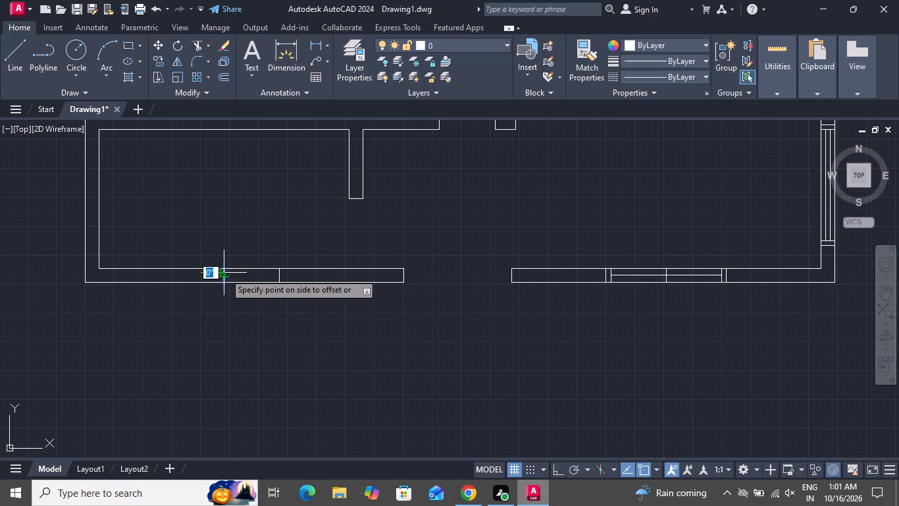
left_click(221, 273)
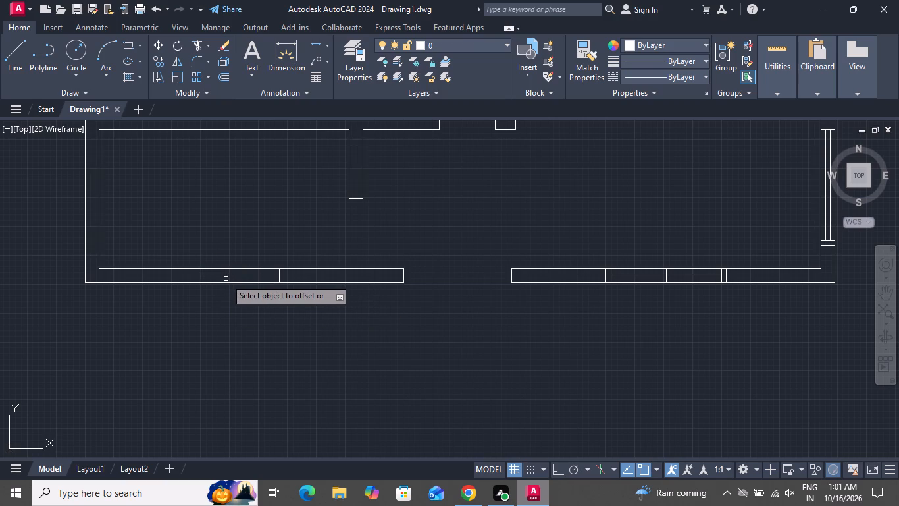
left_click(226, 279)
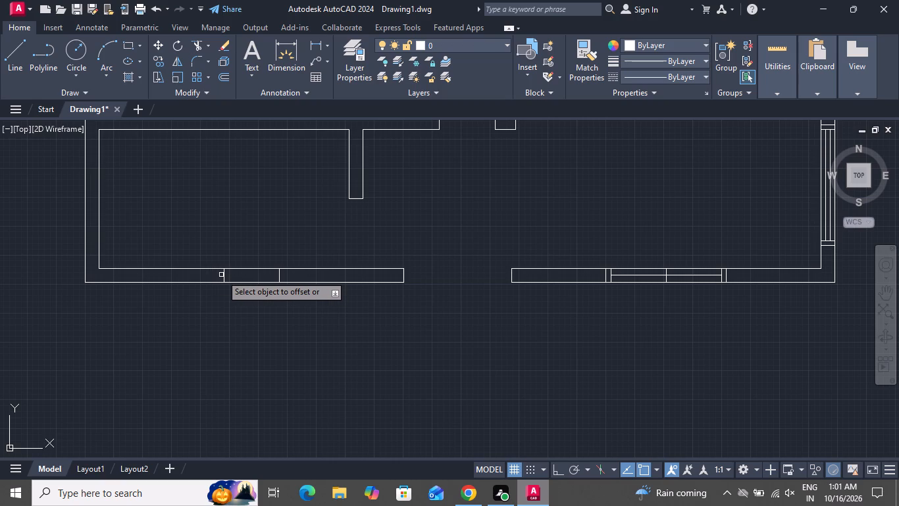
left_click(223, 275)
left_click(184, 271)
right_click(207, 302)
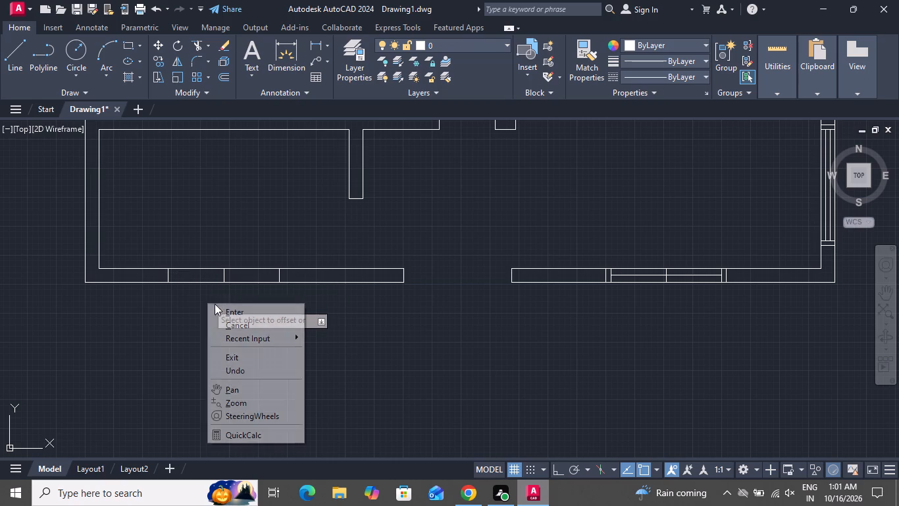
left_click(224, 318)
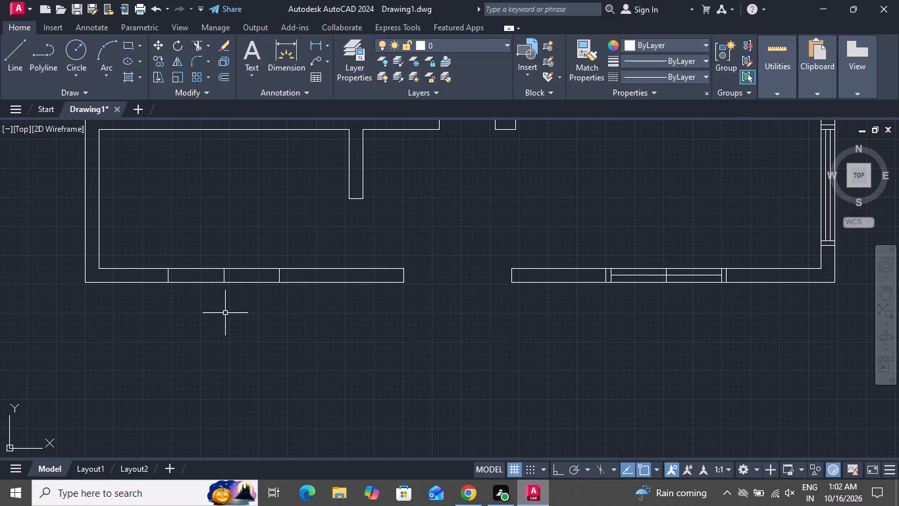
Offset the east cross line 2" eastward and the west cross line 2" westward in the south-west room's south wall.
type("o")
key("space")
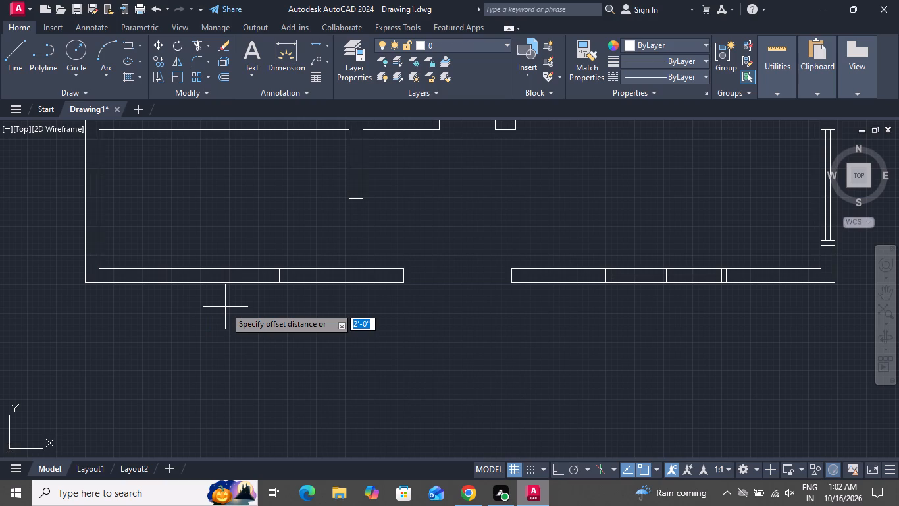
key("2")
key("shift+quotedbl")
key("Return")
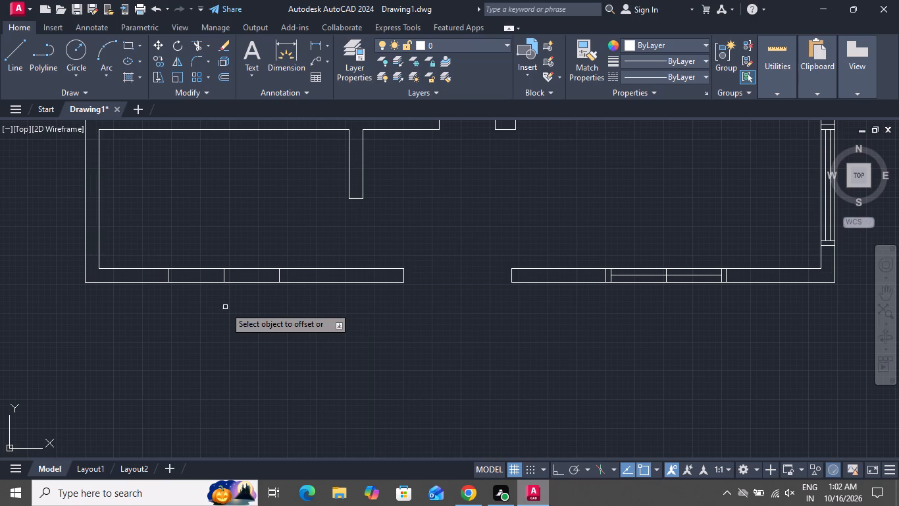
left_click(278, 275)
left_click(305, 275)
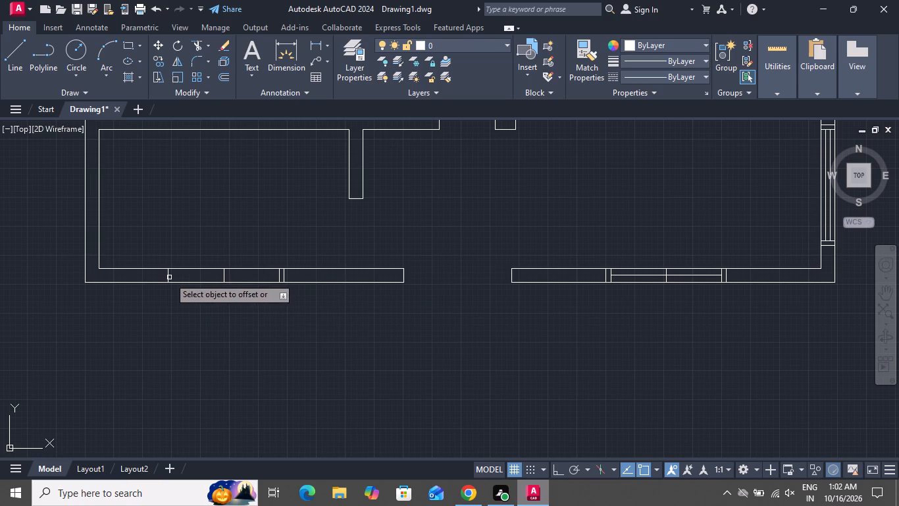
left_click(170, 278)
left_click(145, 281)
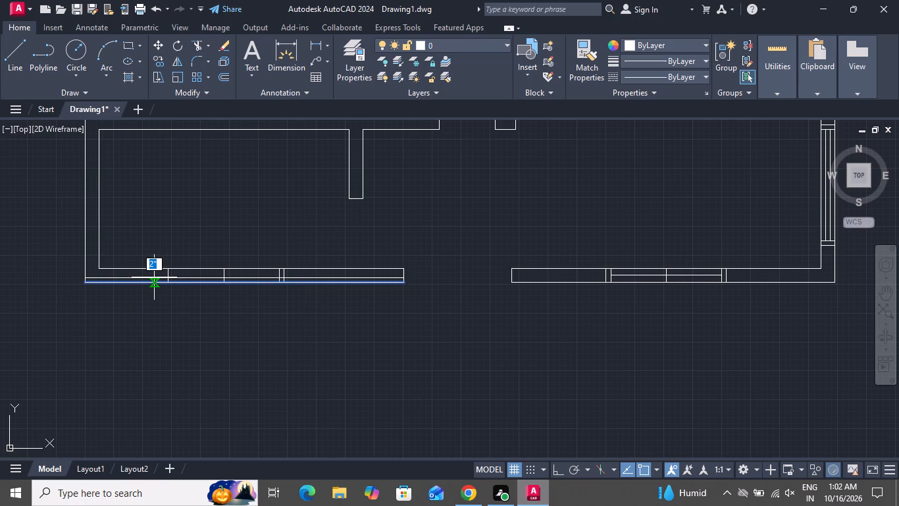
key("ctrl+z")
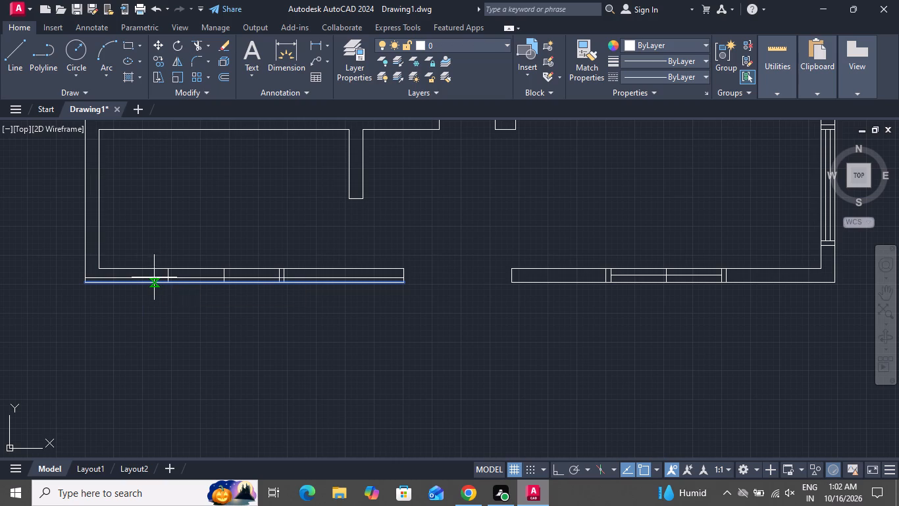
left_click(167, 276)
left_click(155, 279)
right_click(172, 293)
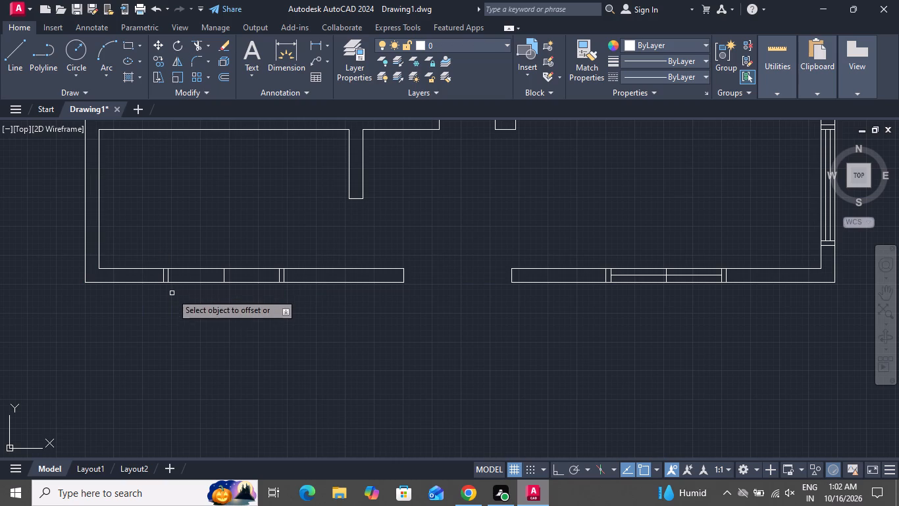
left_click(212, 318)
Draw a horizontal center line joining the midpoints of the two inner frame lines in the south-west room's south wall.
left_click(9, 50)
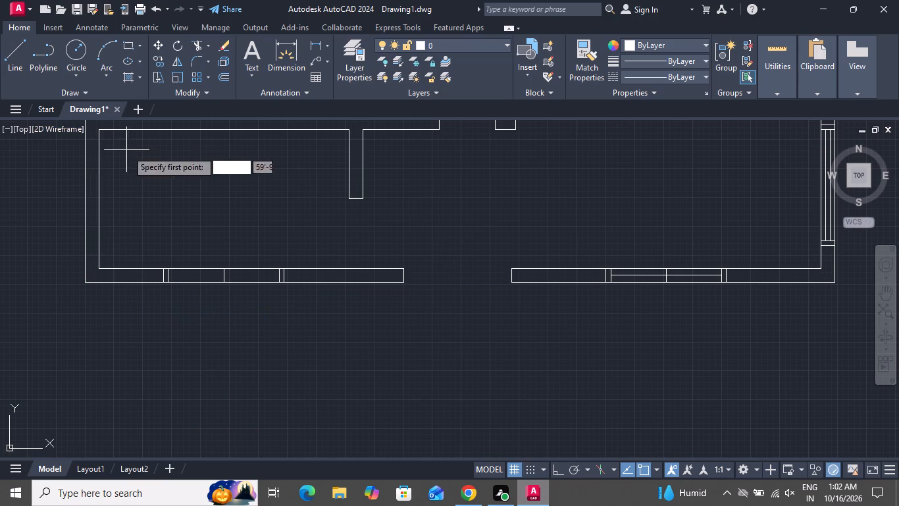
scroll(171, 273, "up", 1)
scroll(171, 273, "down", 1)
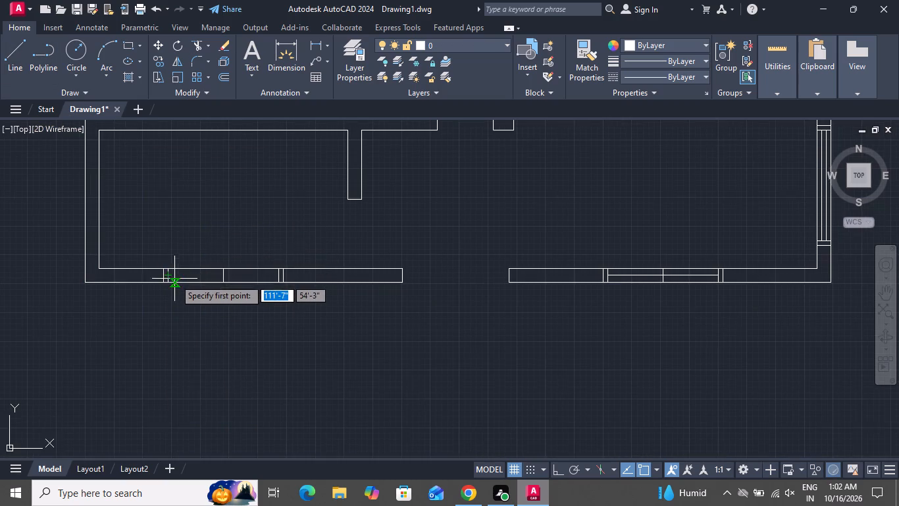
scroll(174, 279, "up", 4)
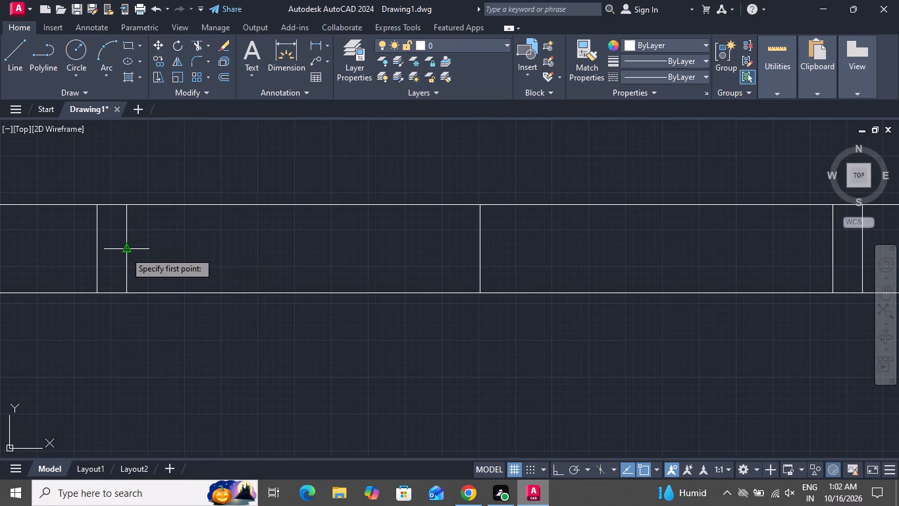
left_click(125, 252)
scroll(459, 249, "down", 3)
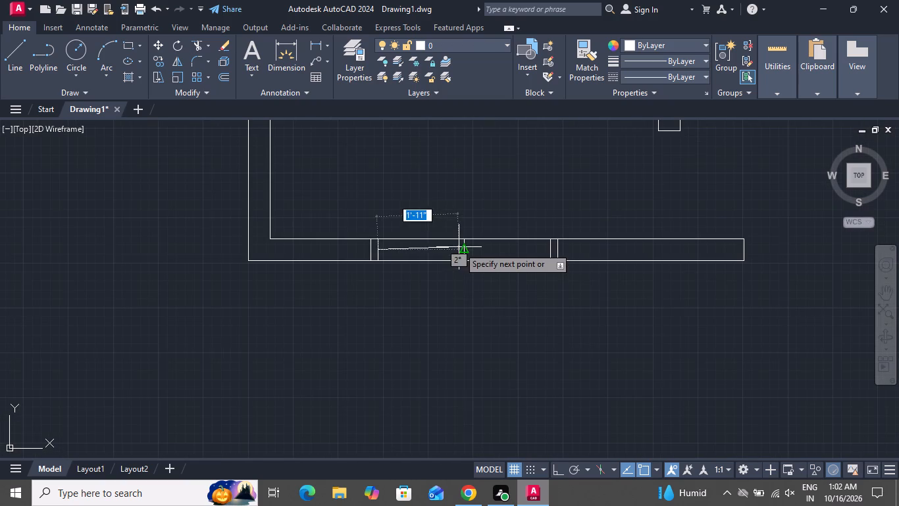
scroll(489, 246, "up", 1)
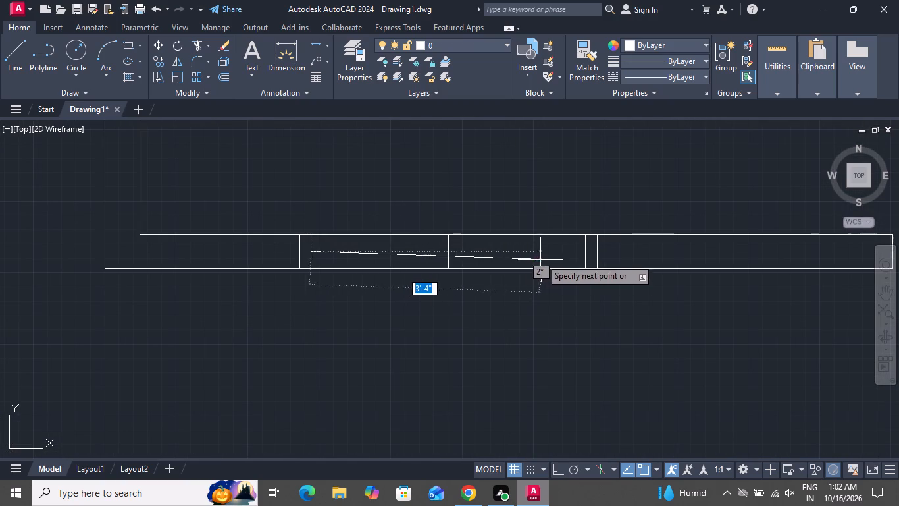
left_click(581, 252)
right_click(584, 252)
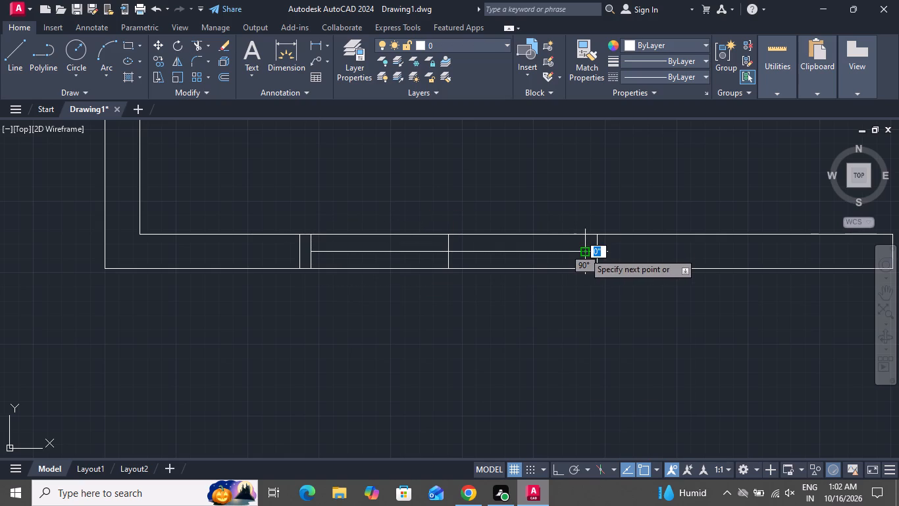
left_click(590, 267)
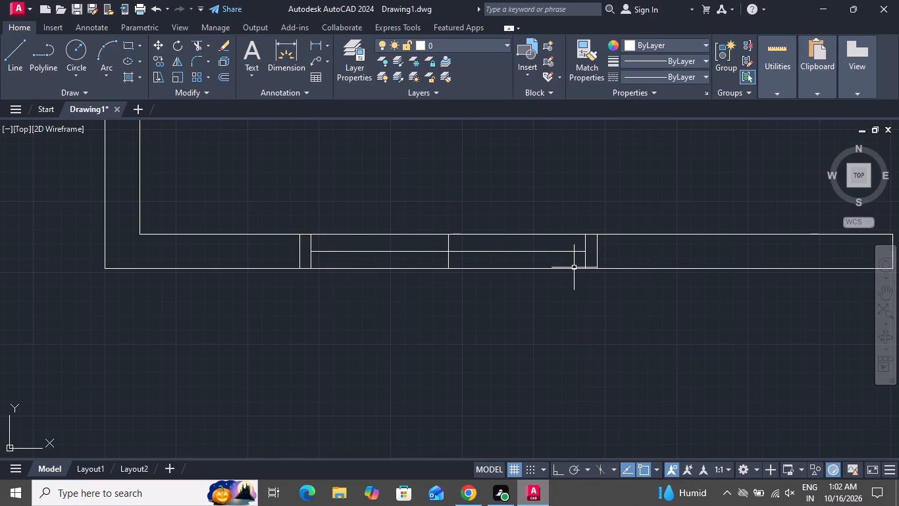
Offset the horizontal center line of the south-west room's window 1" to both the south and north sides.
scroll(557, 284, "down", 1)
type("o")
key("space")
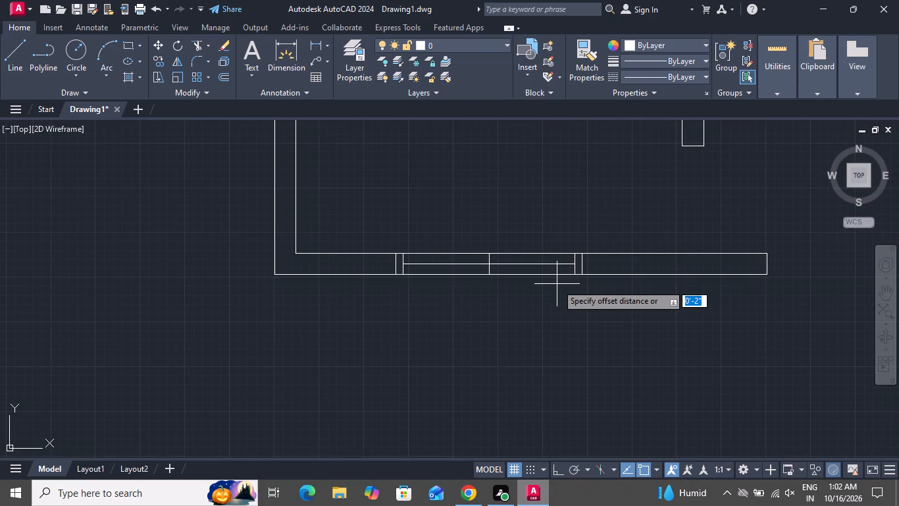
key("1")
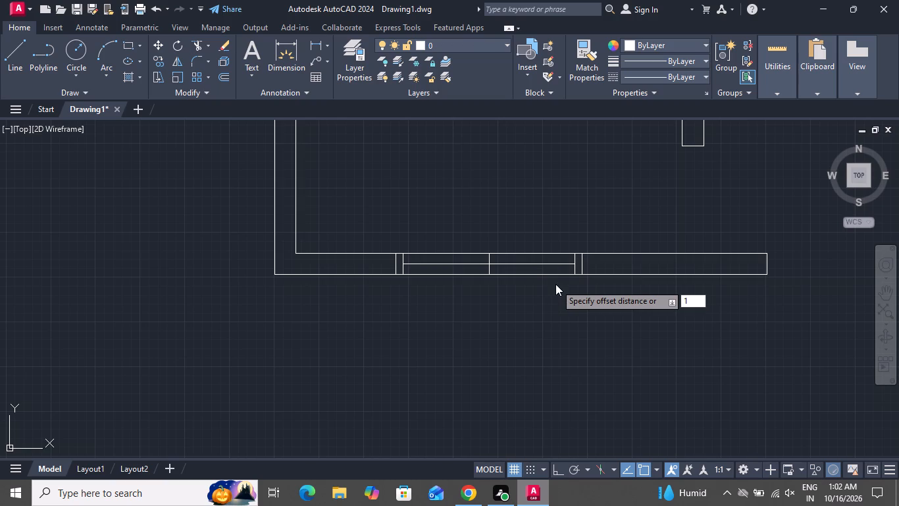
key("shift+quotedbl")
key("Return")
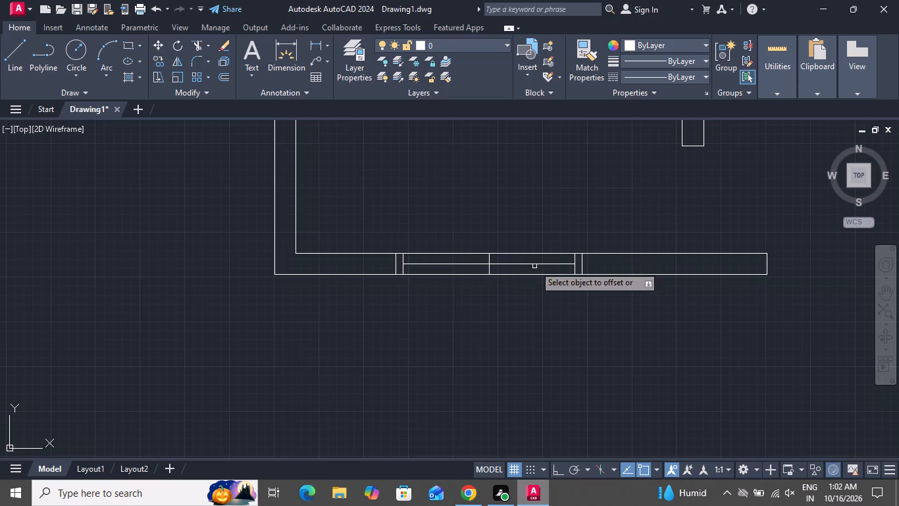
left_click(534, 266)
left_click(537, 274)
left_click(537, 265)
left_click(536, 256)
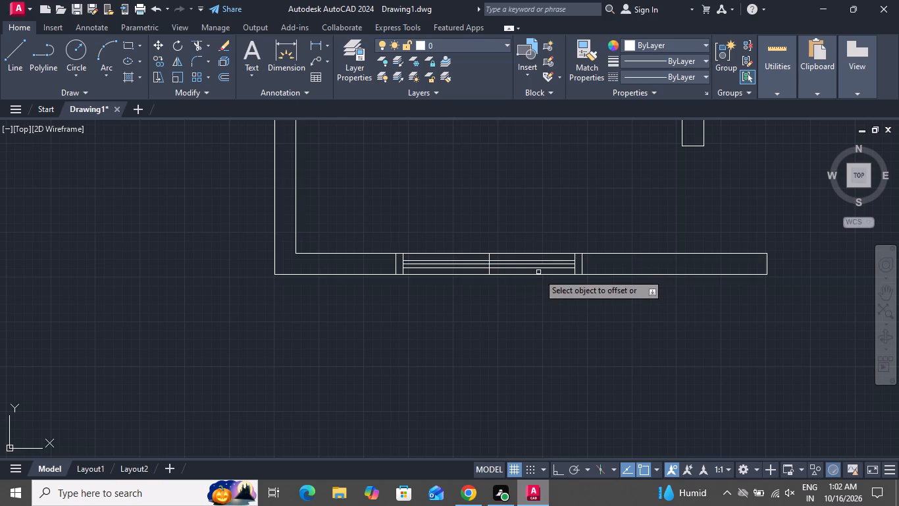
right_click(538, 281)
left_click(555, 298)
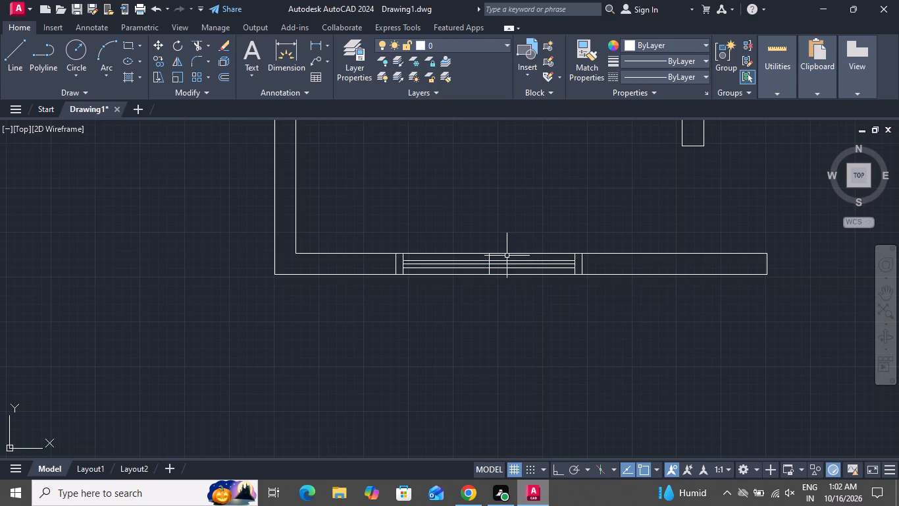
Delete the horizontal center line and the middle vertical cross line from the south-west room's window.
scroll(506, 255, "up", 4)
scroll(451, 289, "down", 1)
scroll(445, 287, "up", 2)
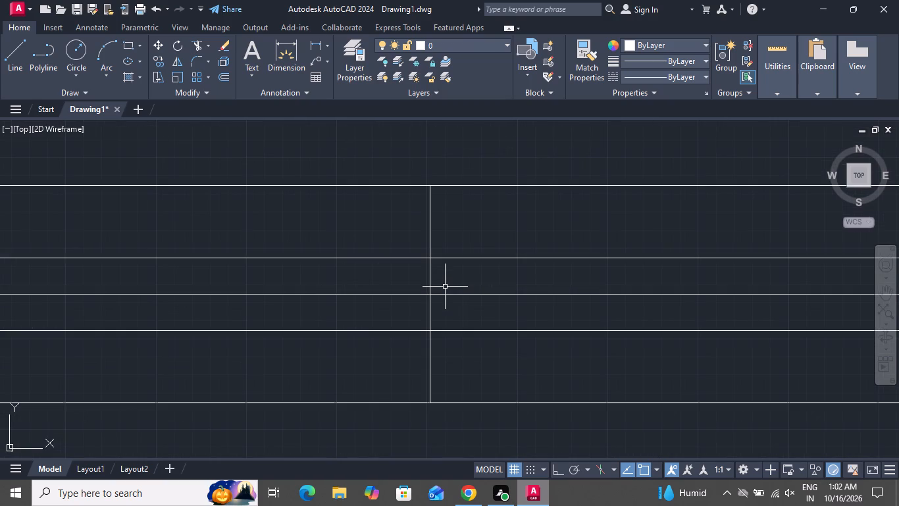
scroll(445, 287, "up", 1)
left_click(445, 287)
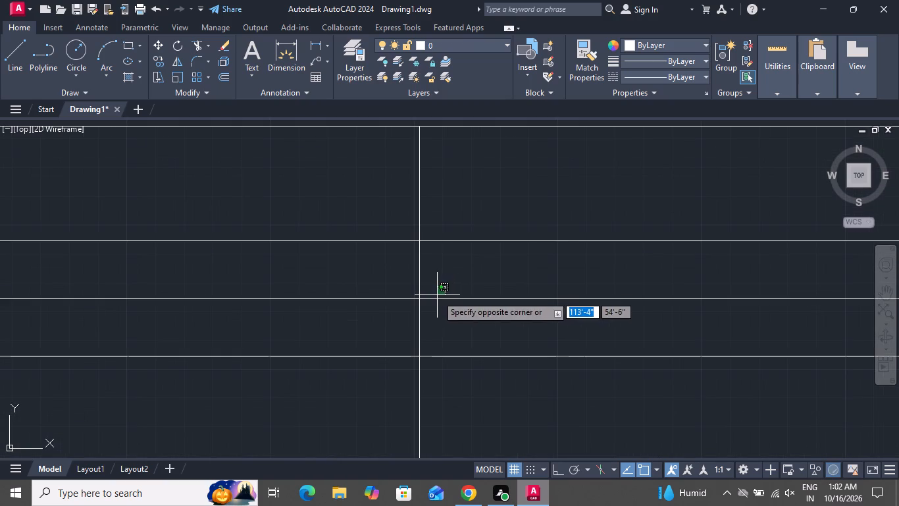
left_click(437, 295)
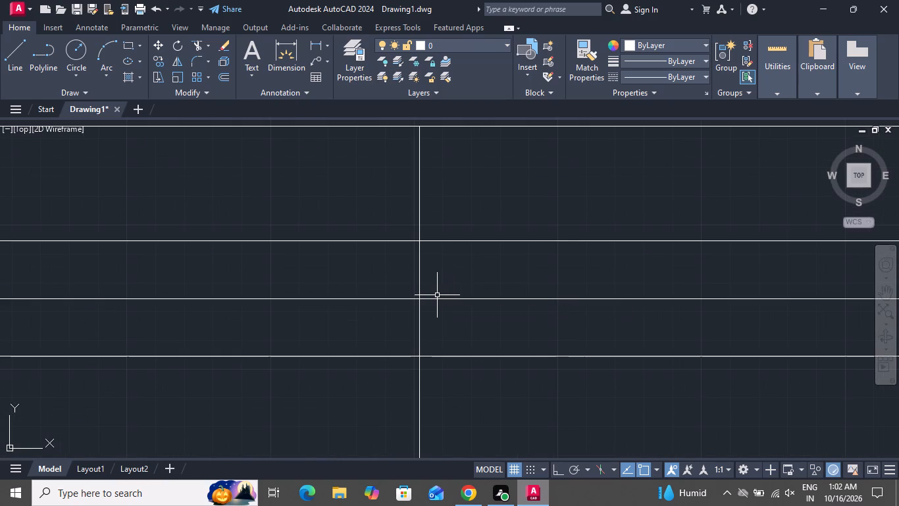
key("Delete")
left_click(438, 293)
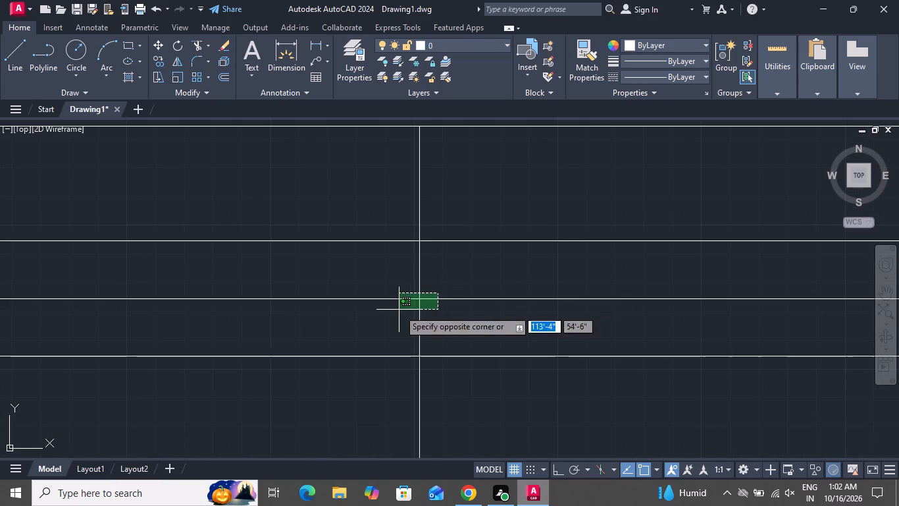
left_click(399, 310)
key("Delete")
scroll(401, 308, "down", 6)
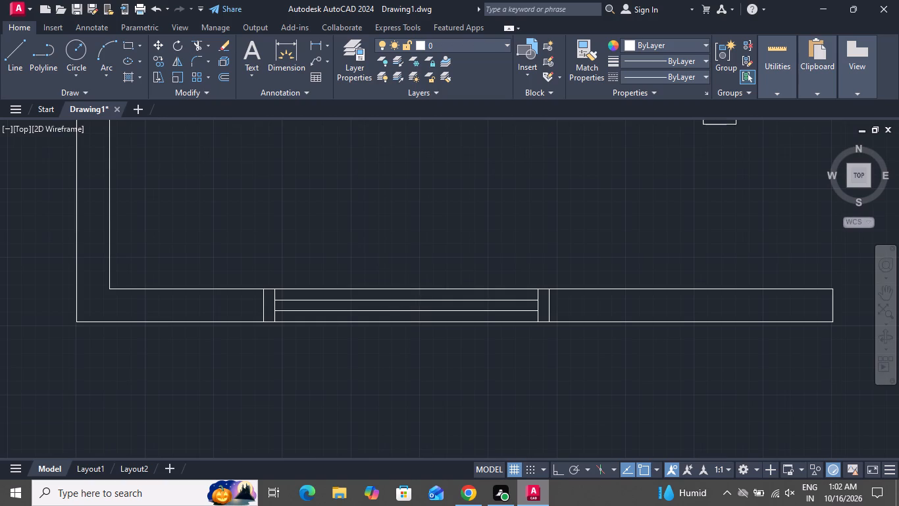
scroll(404, 306, "down", 2)
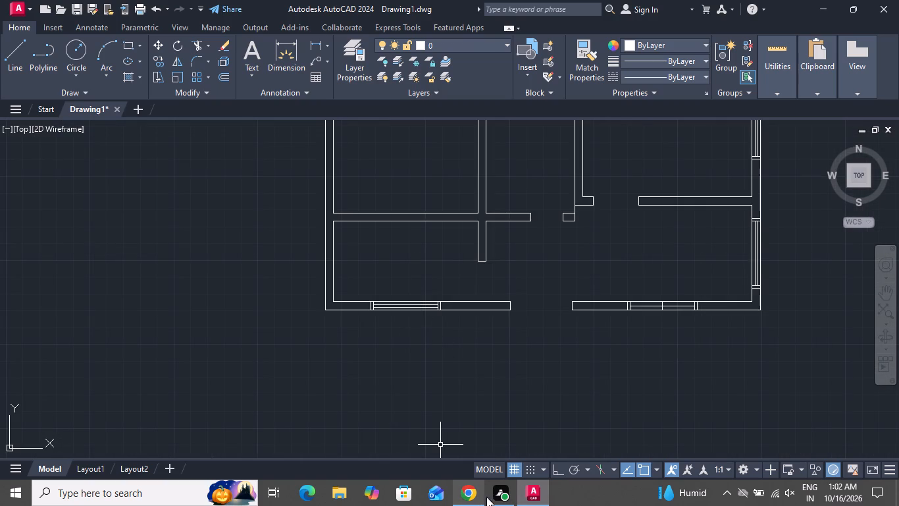
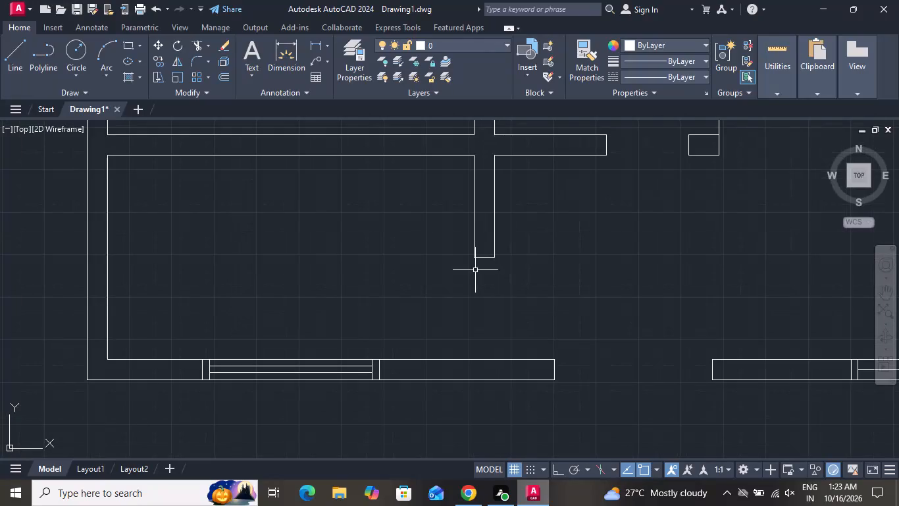
Draw a short vertical line across the wall north of the south-west room, at its east junction with the central partition.
scroll(474, 398, "down", 2)
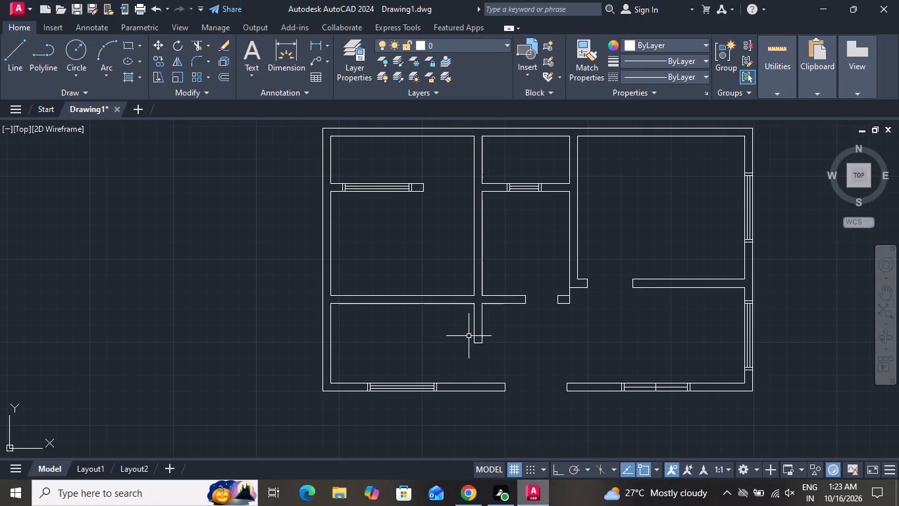
left_click(2, 52)
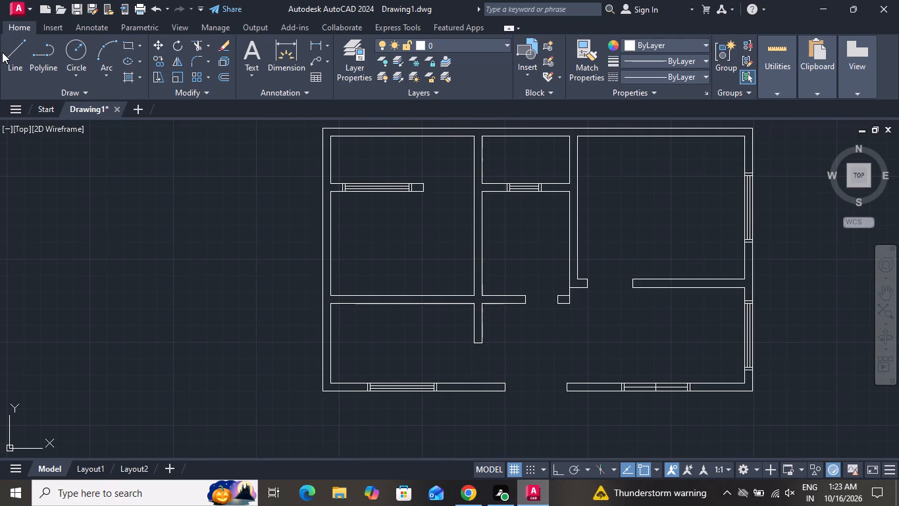
left_click(6, 51)
left_click(472, 300)
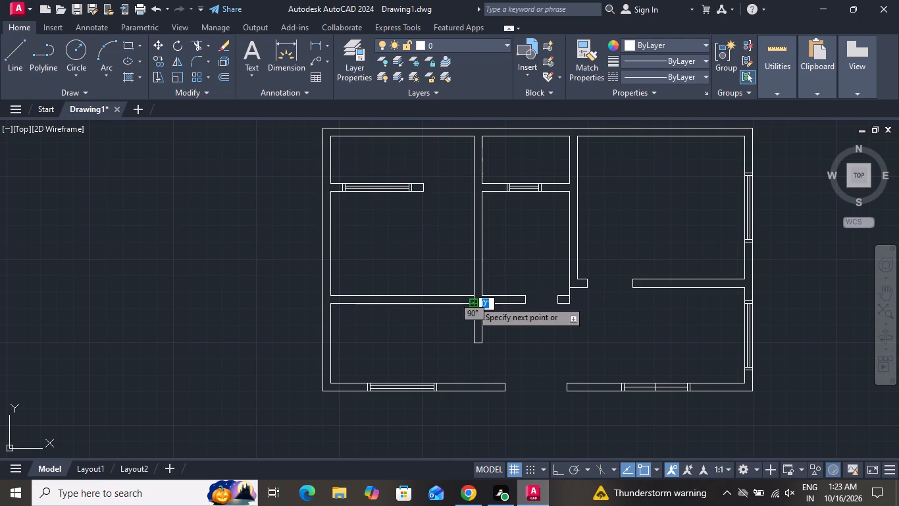
scroll(469, 293, "up", 2)
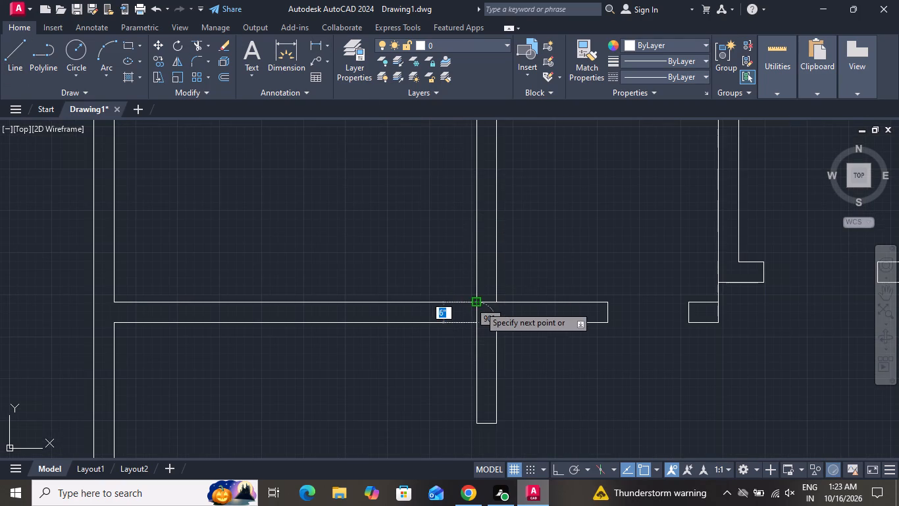
left_click(480, 306)
right_click(480, 306)
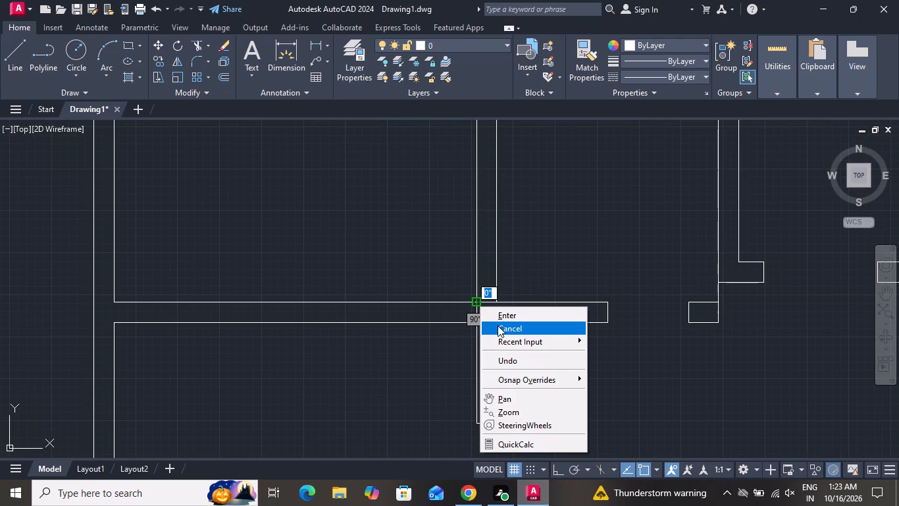
left_click(498, 325)
Draw a short vertical line across the same horizontal wall at its west end, along the exterior wall's inner face.
left_click(2, 53)
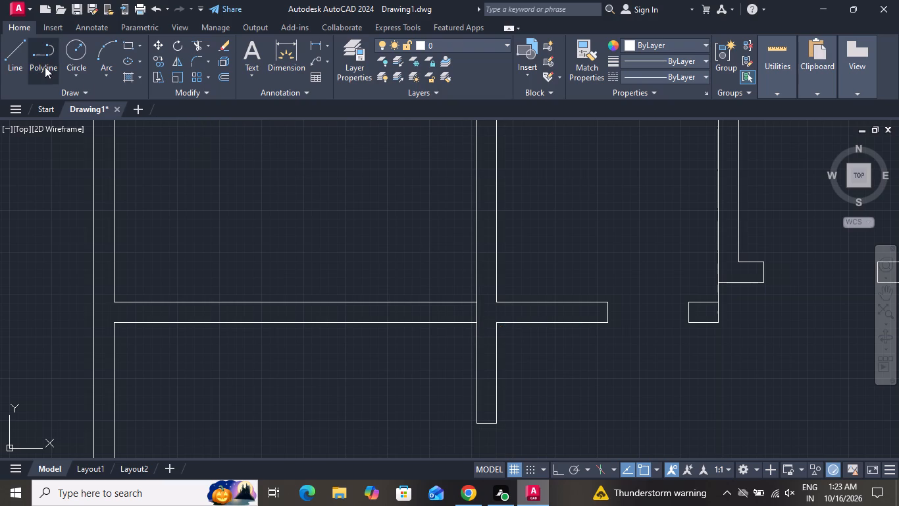
left_click(18, 55)
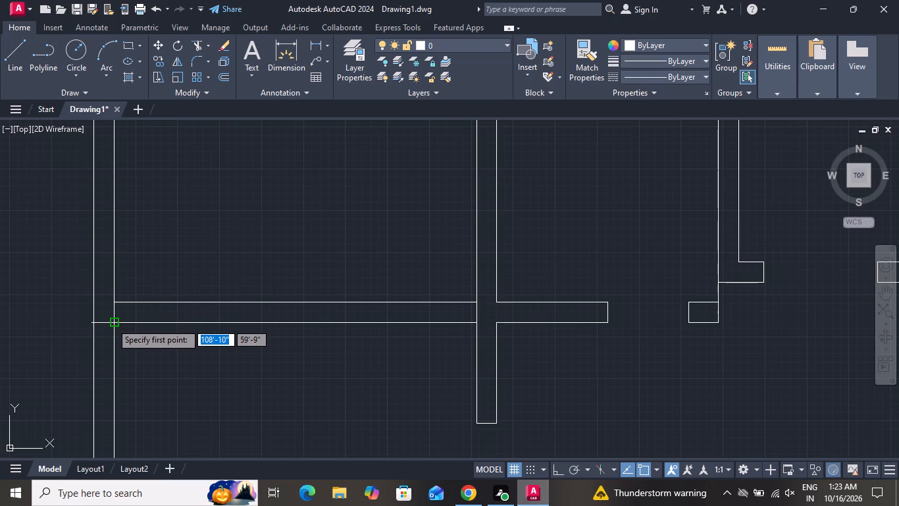
left_click(113, 324)
left_click(113, 304)
right_click(113, 304)
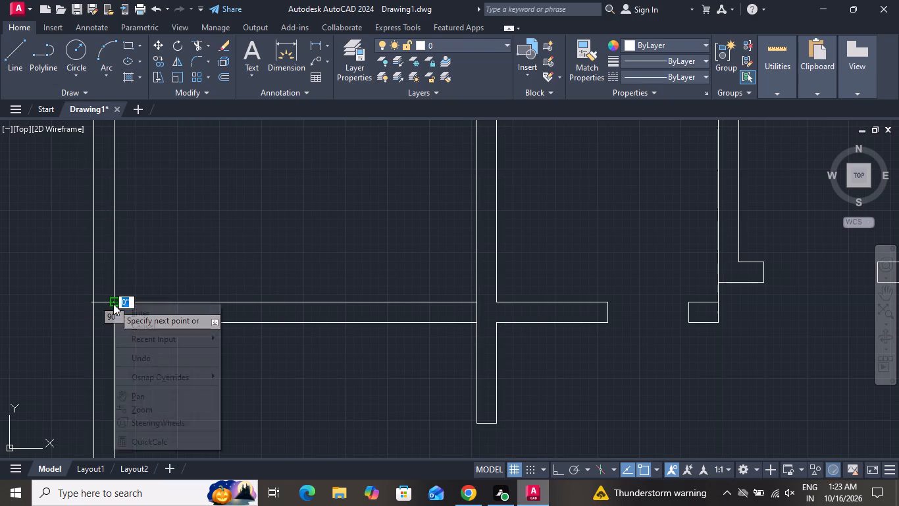
left_click(140, 320)
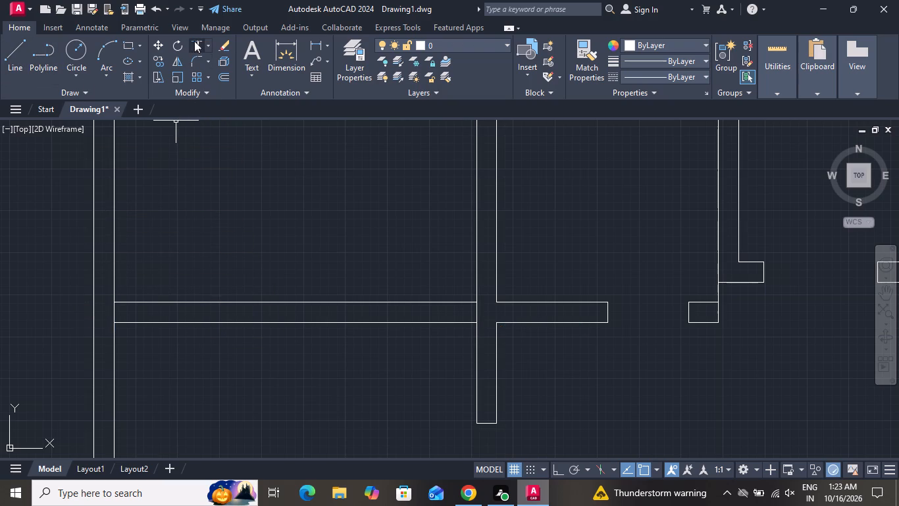
Trim away both horizontal lines of the wall north of the south-west room, between the exterior wall and the central partition.
left_click(194, 41)
left_click_drag(290, 227, 290, 233)
left_click(257, 359)
scroll(322, 289, "down", 1)
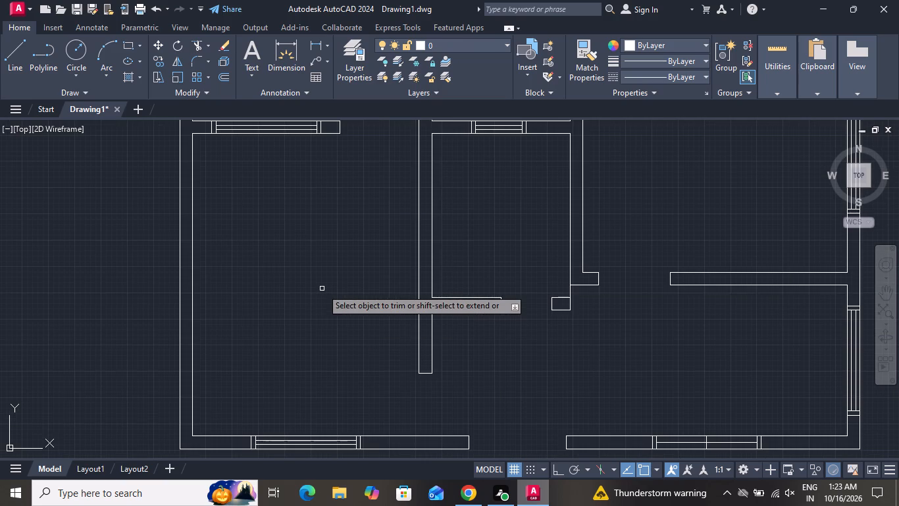
right_click(322, 289)
left_click(330, 315)
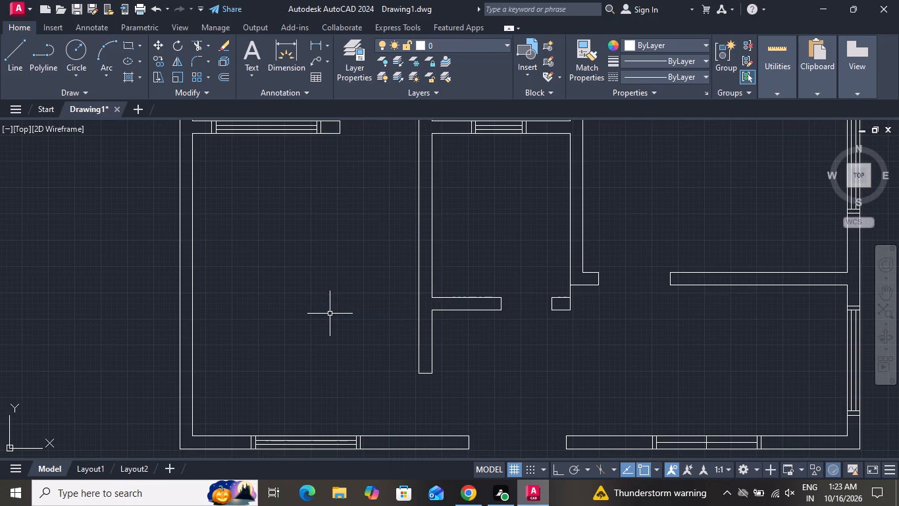
Draw a horizontal cross line at mid-height through the partition between the small north-middle room and the north-east room.
scroll(330, 312, "down", 2)
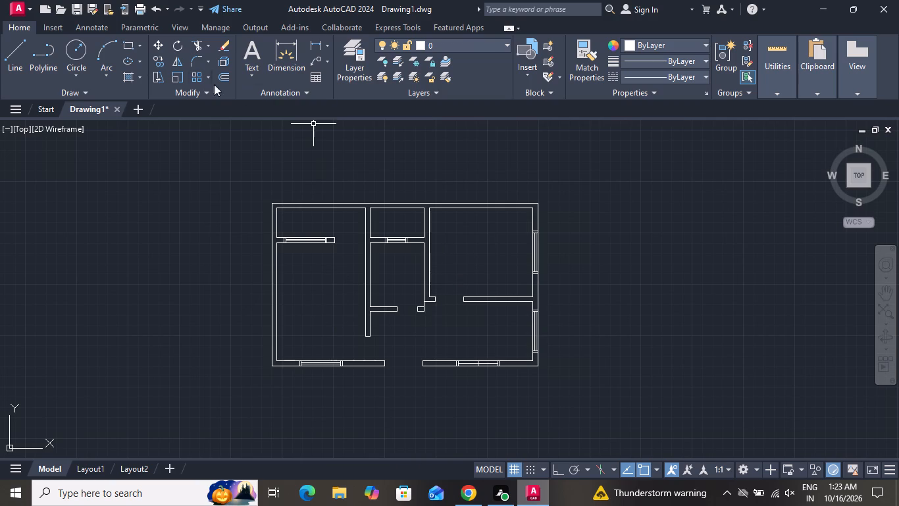
left_click(18, 45)
scroll(434, 211, "up", 2)
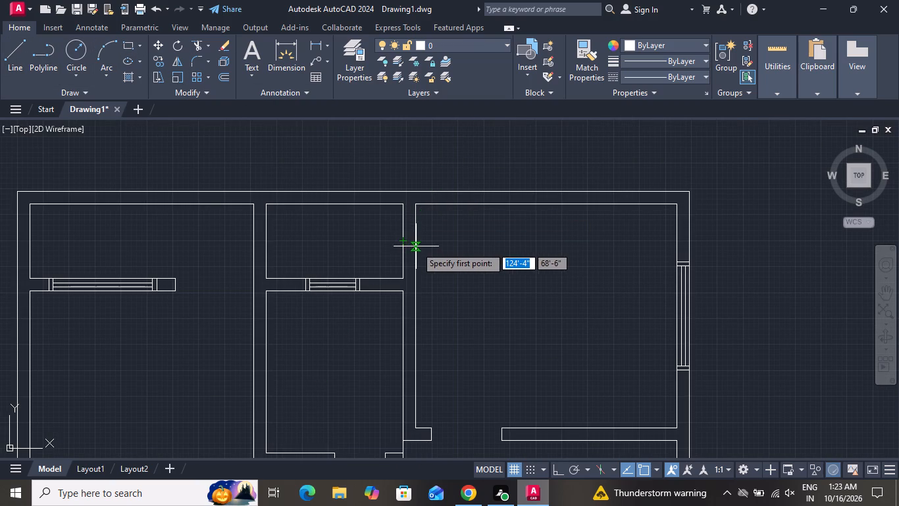
left_click(401, 239)
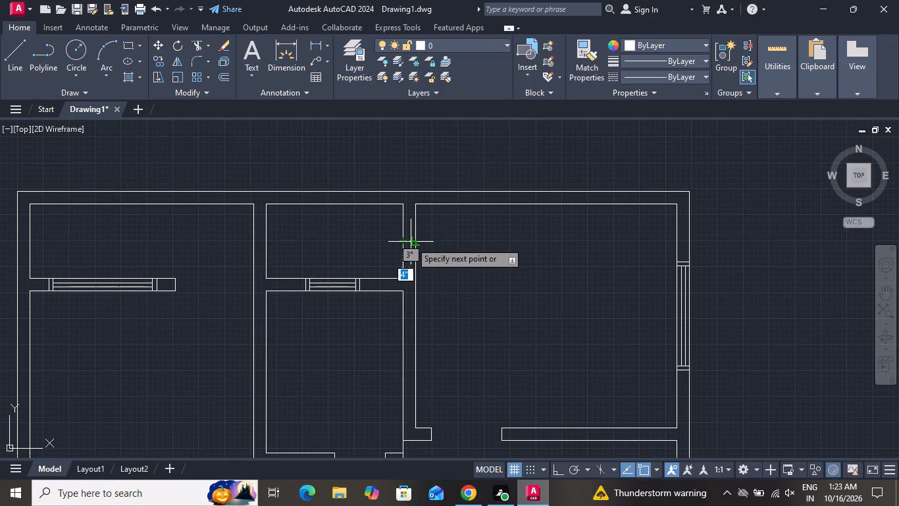
scroll(411, 242, "up", 2)
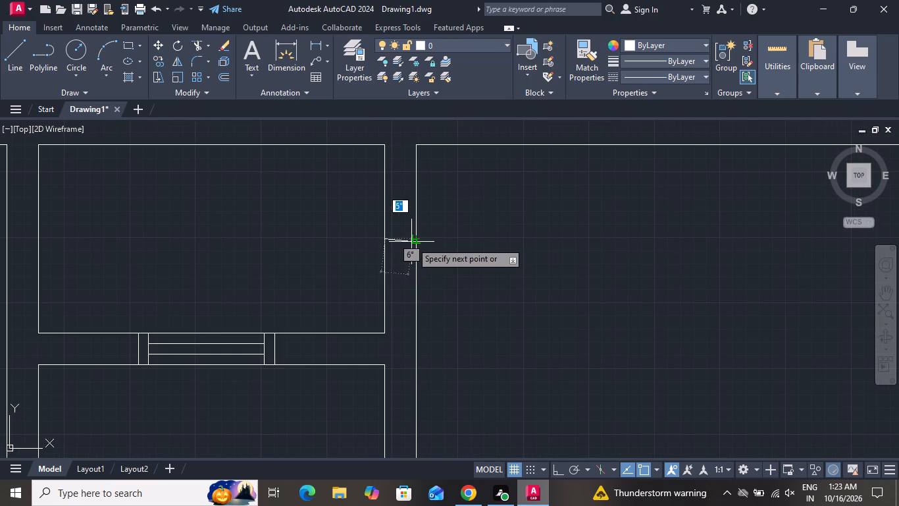
left_click(415, 241)
right_click(415, 241)
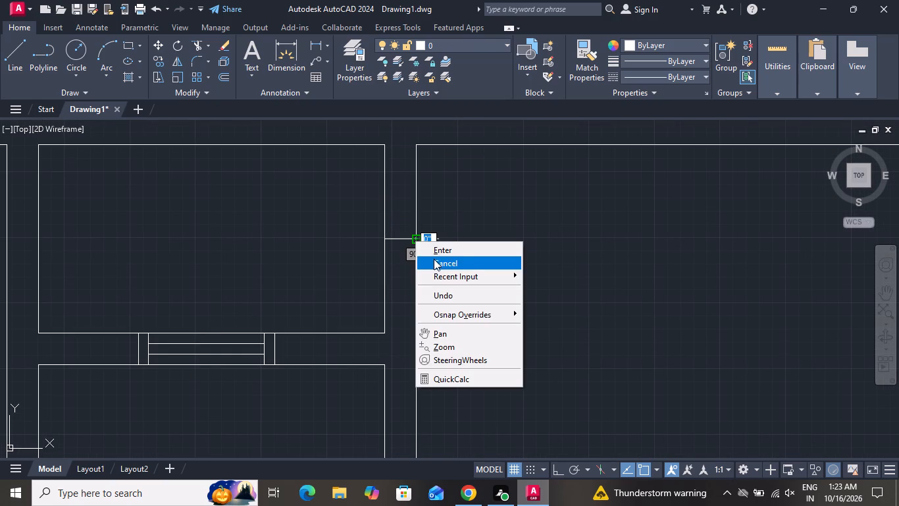
left_click(442, 262)
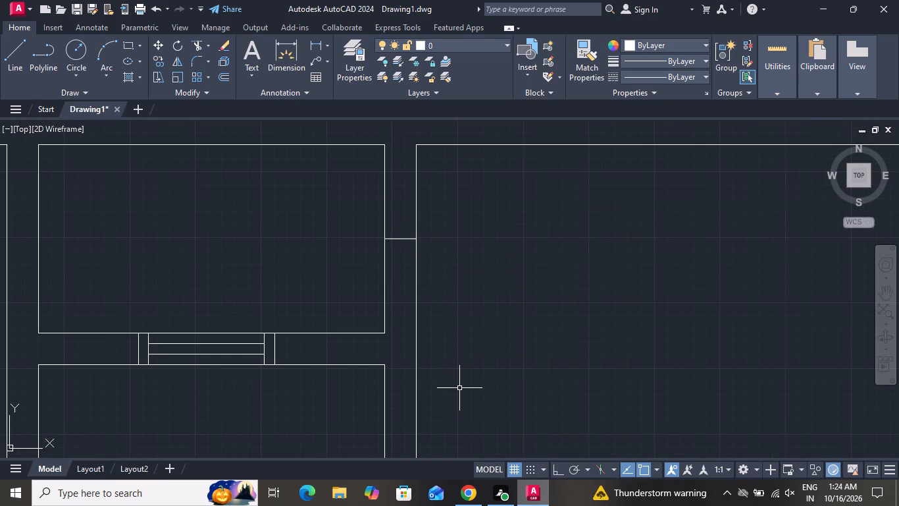
Offset the new horizontal cross line in that partition 1' to both the north and south sides.
type("o")
key("space")
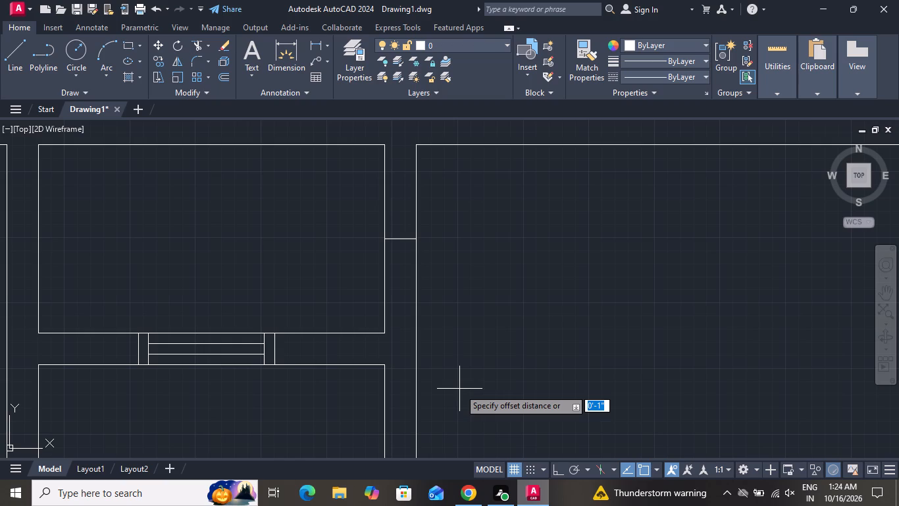
key("1")
key("apostrophe")
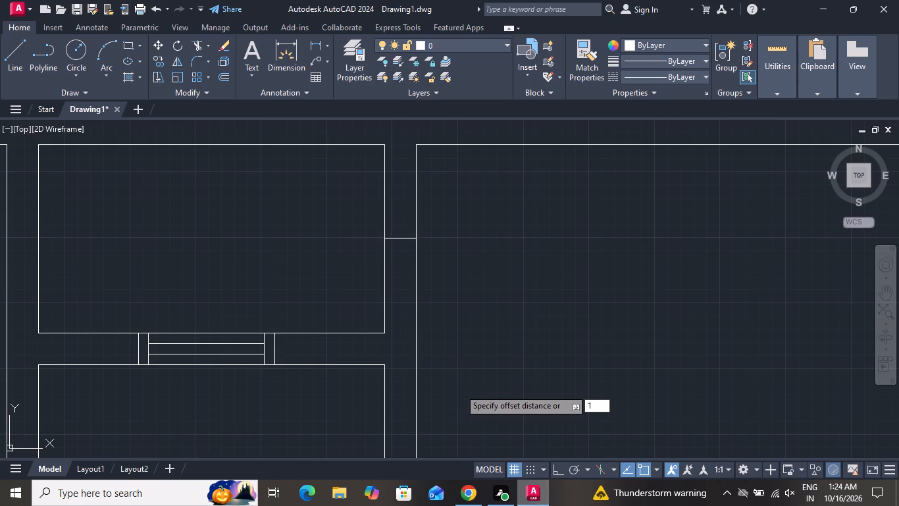
key("Return")
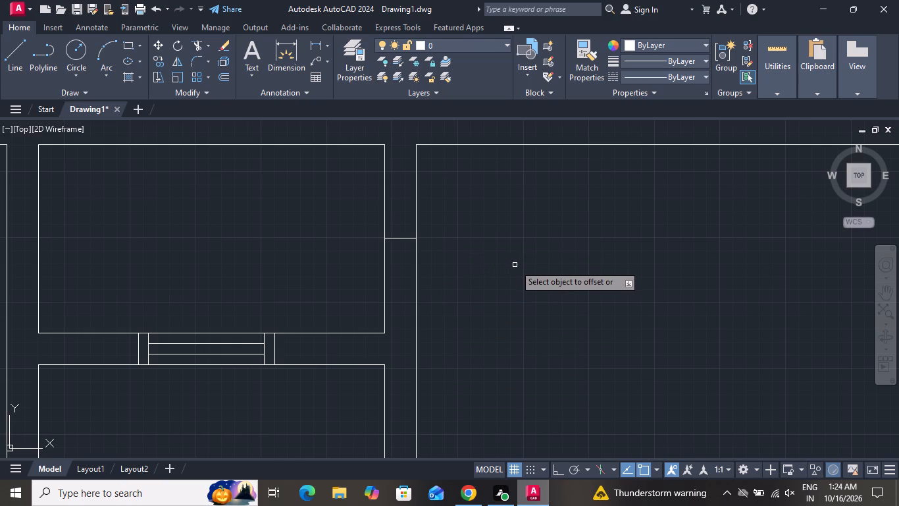
left_click(407, 239)
left_click(405, 208)
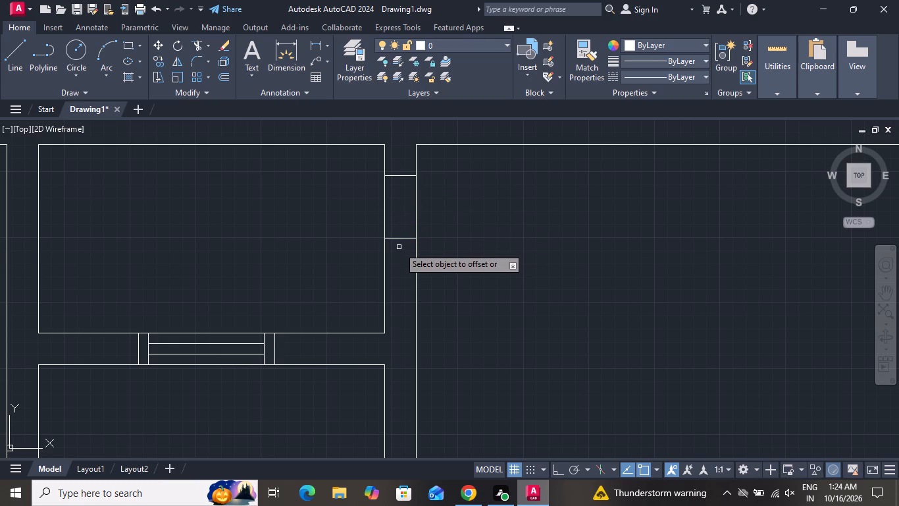
left_click(401, 237)
left_click(404, 239)
left_click(407, 257)
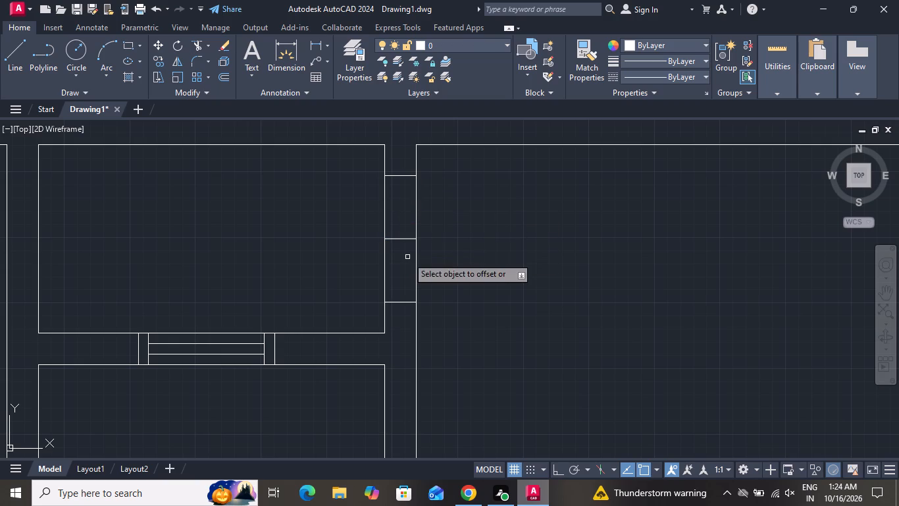
right_click(408, 257)
left_click(424, 273)
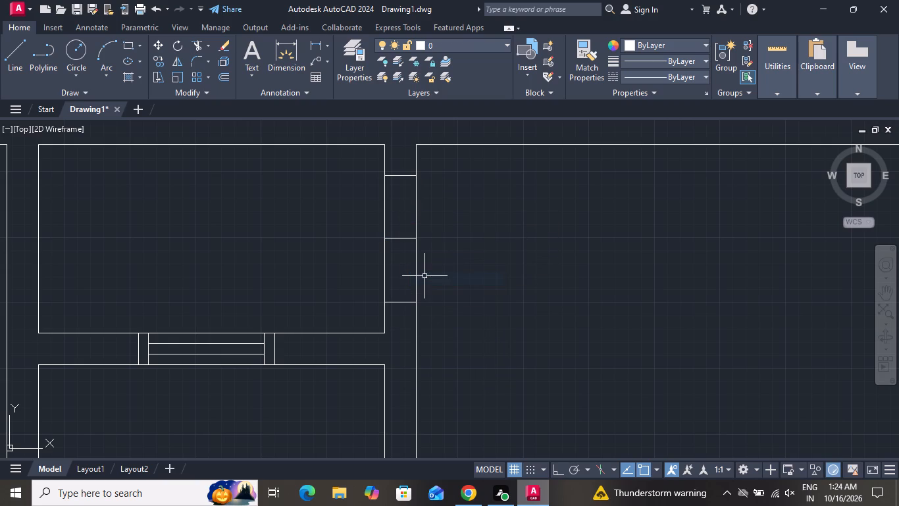
Offset the north cross line 2" northward and the south cross line 2" southward in the same partition.
type("o 2")
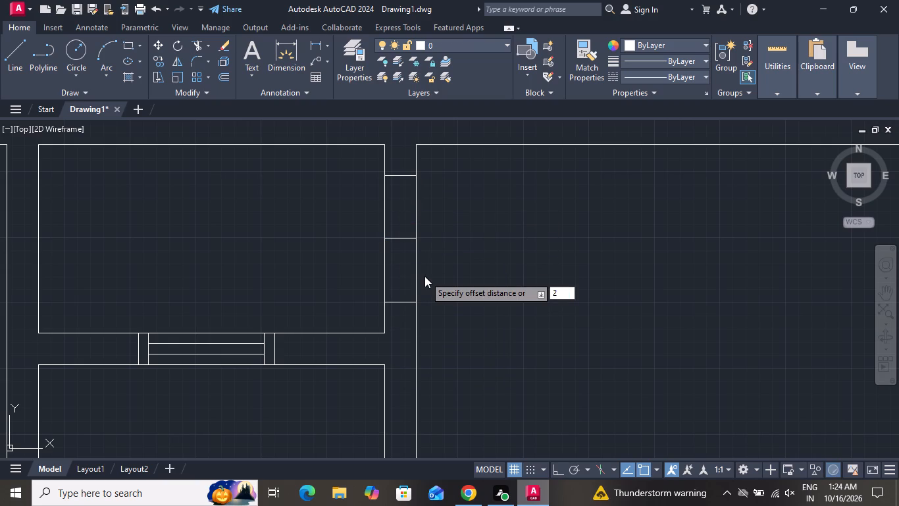
key("shift+quotedbl")
key("Return")
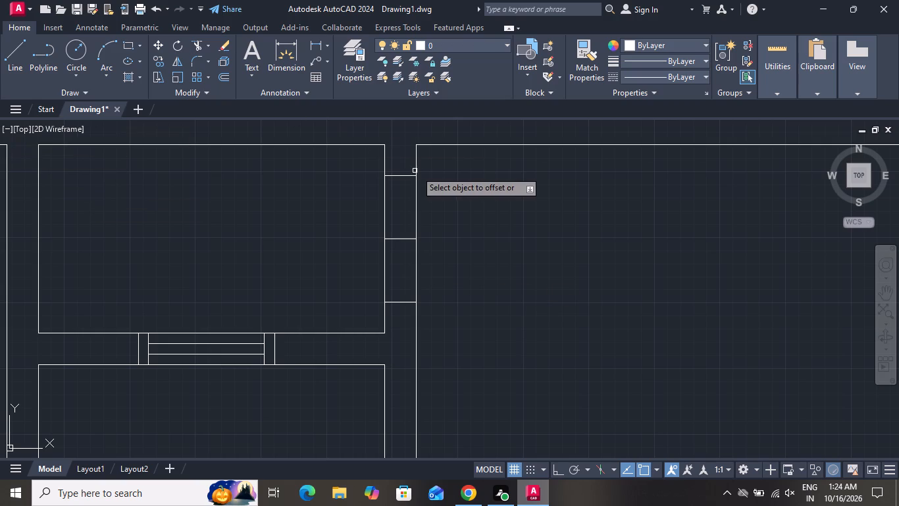
left_click(403, 177)
left_click(401, 171)
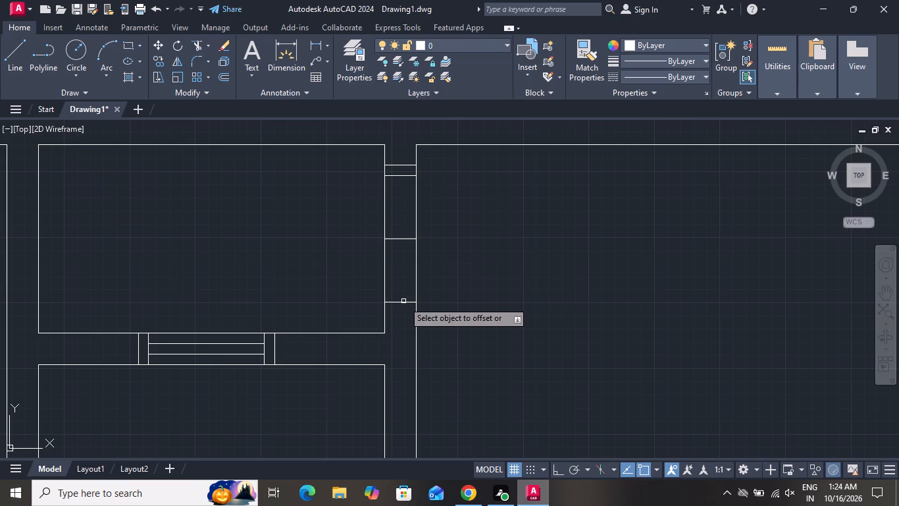
left_click(403, 301)
left_click(405, 310)
right_click(427, 273)
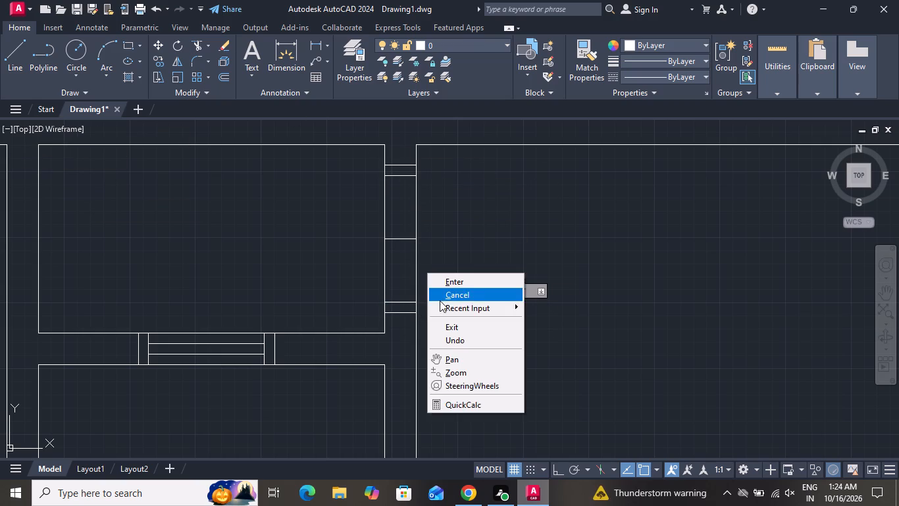
left_click(440, 297)
Draw a vertical center line joining the midpoints of the two inner frame lines of the partition window.
left_click(11, 49)
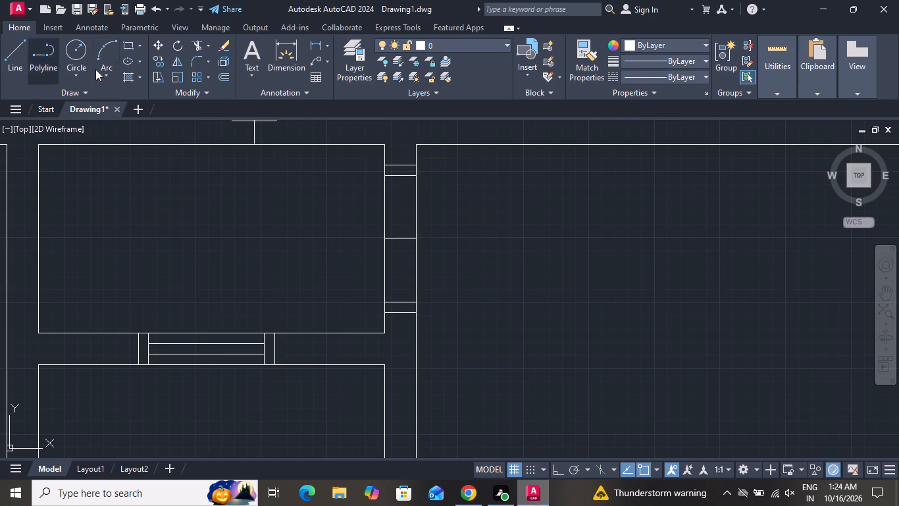
left_click(399, 176)
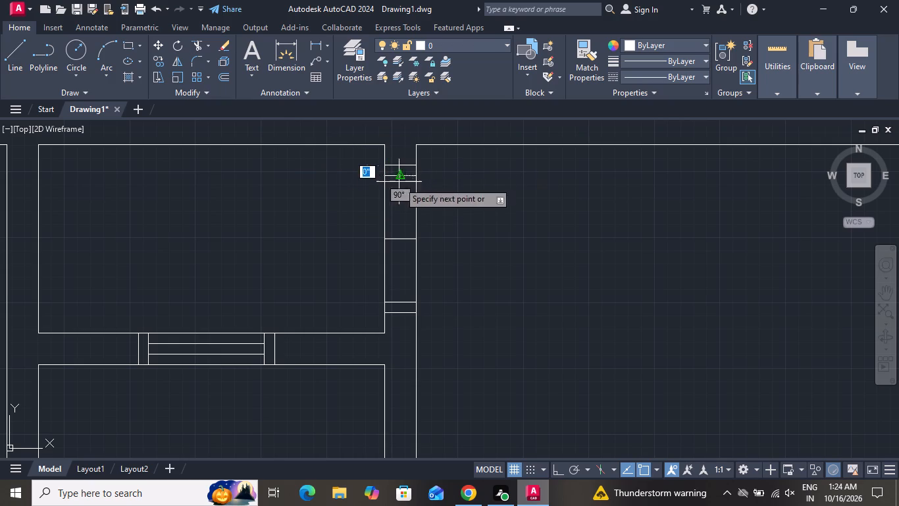
left_click(401, 304)
right_click(401, 306)
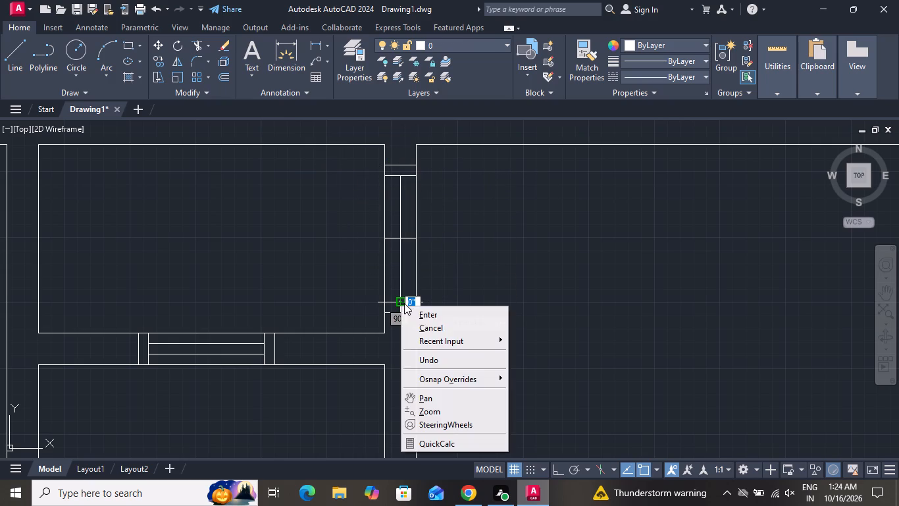
left_click(409, 320)
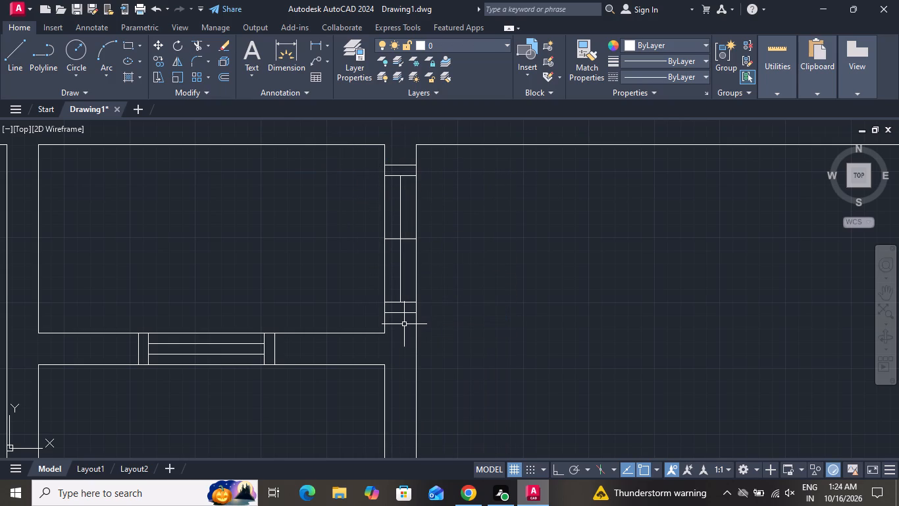
Offset the vertical center line of the partition window 1" to both the east and west sides.
type("o")
key("space")
key("1")
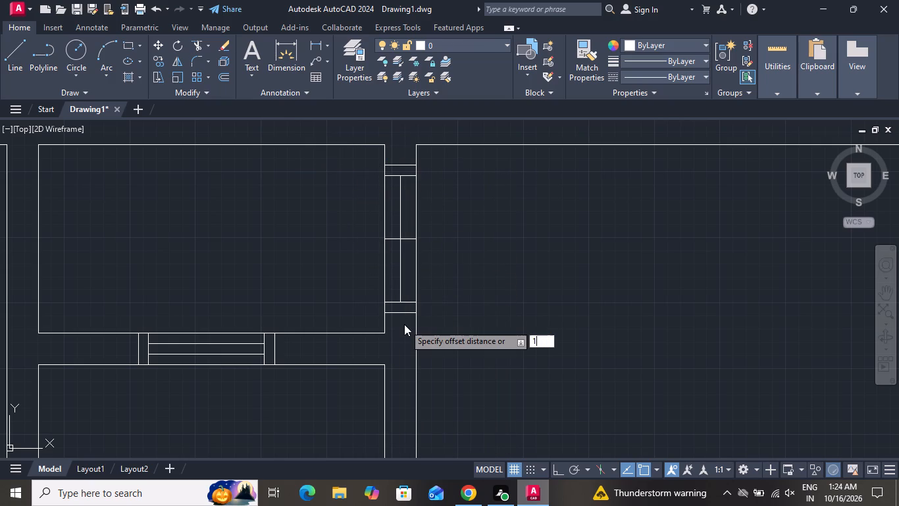
key("shift+quotedbl")
key("Return")
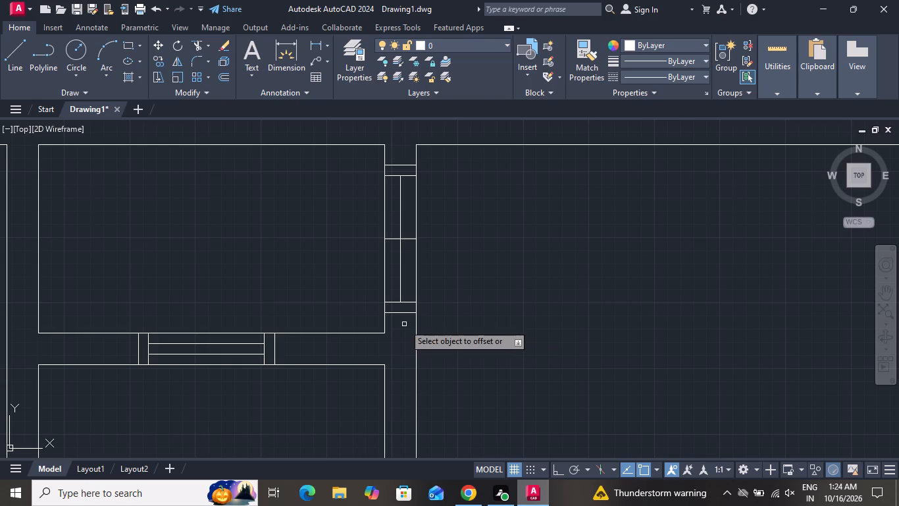
left_click(399, 276)
left_click(409, 280)
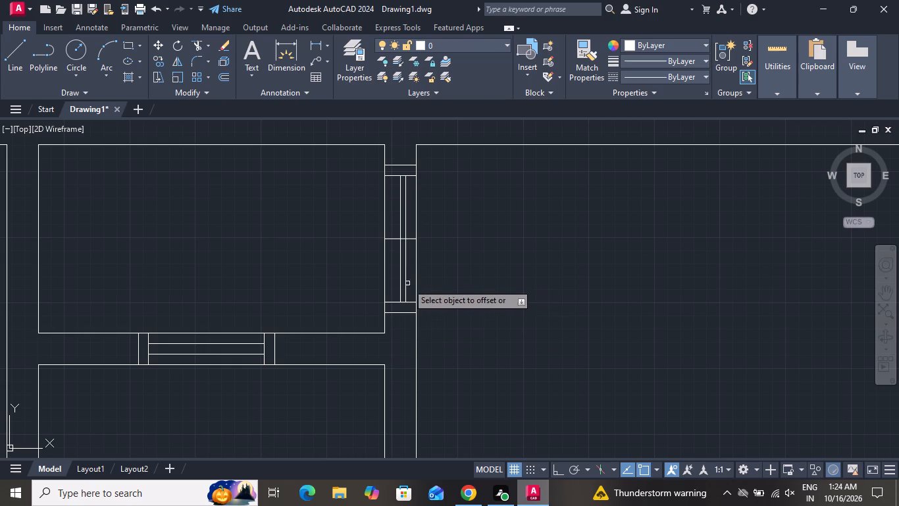
scroll(399, 285, "up", 1)
scroll(399, 285, "down", 1)
scroll(399, 285, "up", 2)
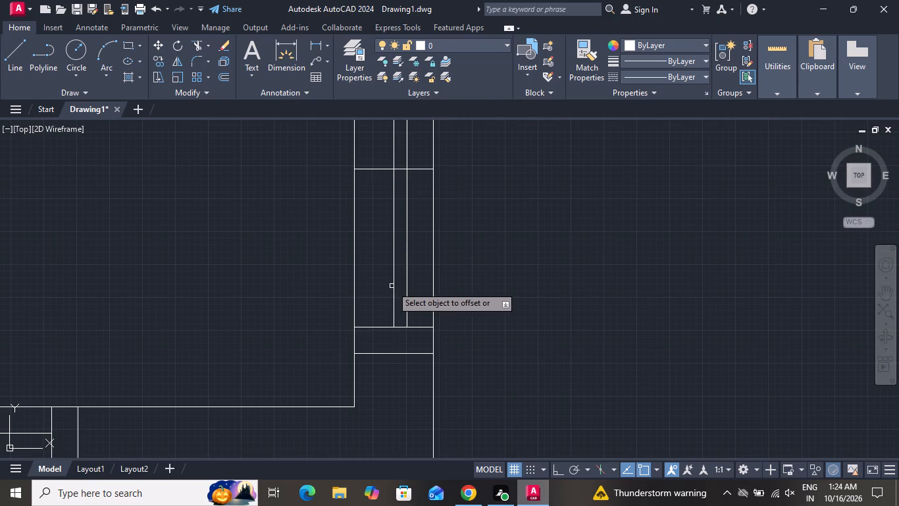
left_click(392, 286)
left_click(383, 291)
right_click(383, 291)
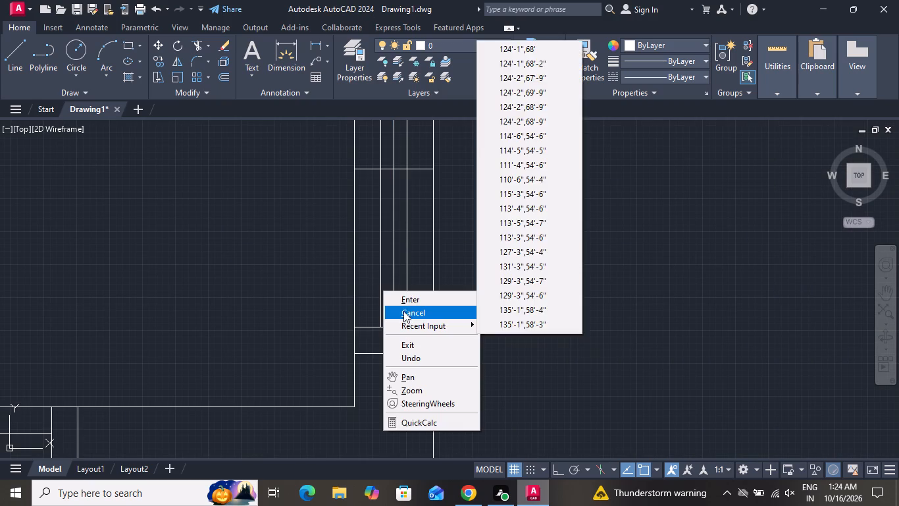
left_click(403, 311)
Delete the original vertical center line and the mid-height cross line from the partition window.
scroll(377, 213, "up", 1)
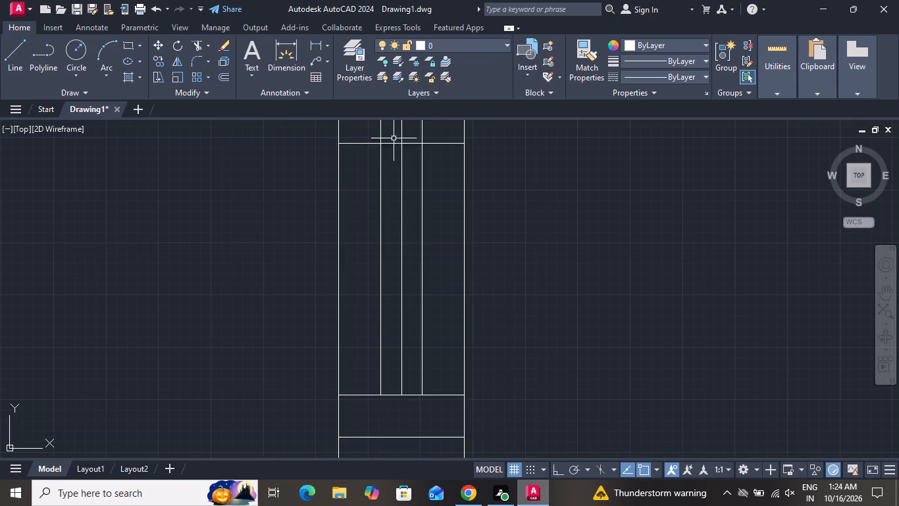
scroll(403, 126, "up", 2)
scroll(403, 126, "down", 1)
left_click(408, 127)
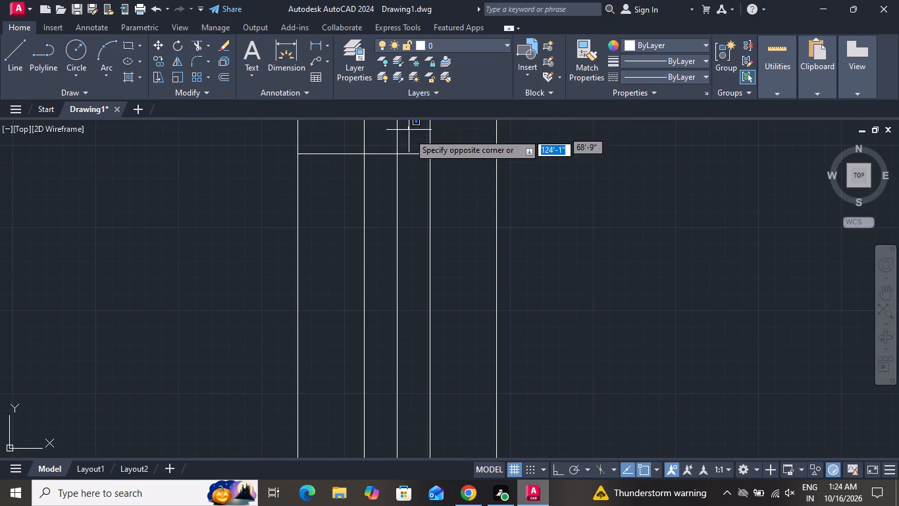
left_click(389, 196)
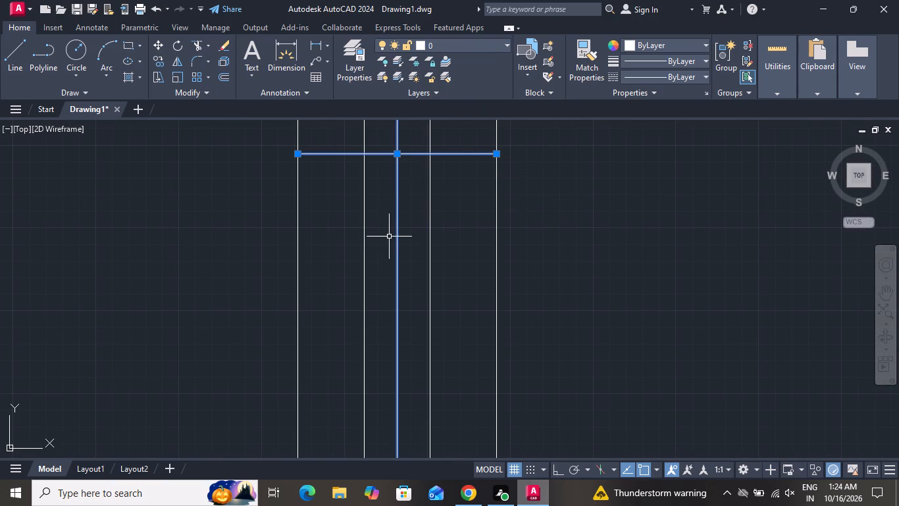
key("Delete")
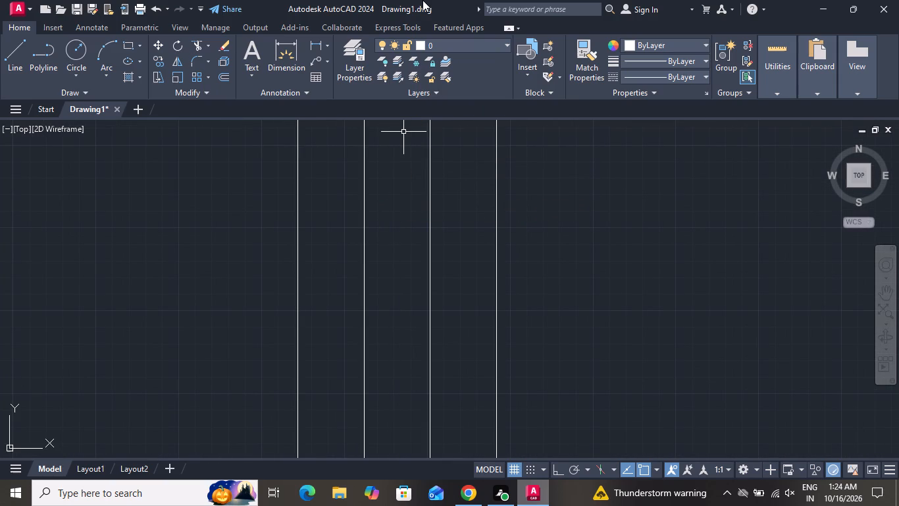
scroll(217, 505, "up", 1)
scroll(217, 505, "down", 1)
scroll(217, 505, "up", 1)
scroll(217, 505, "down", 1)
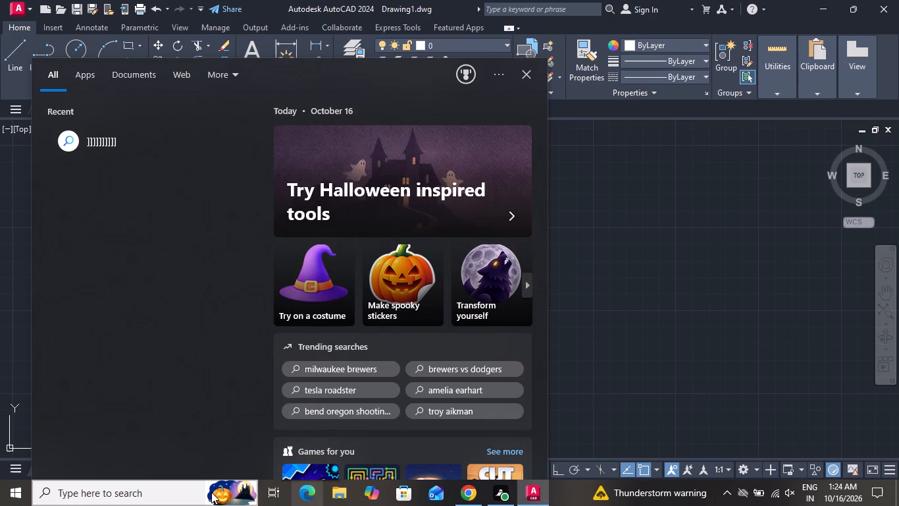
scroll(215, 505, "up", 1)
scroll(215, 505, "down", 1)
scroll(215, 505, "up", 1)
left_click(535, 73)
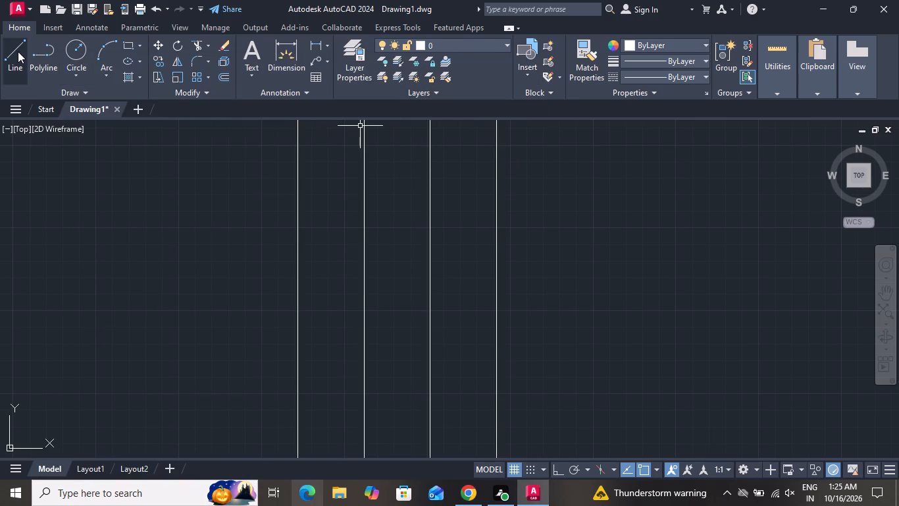
Draw a short horizontal line across the small north-middle room's west partition, level with the north face of its south wall.
scroll(247, 442, "down", 1)
scroll(249, 434, "up", 1)
scroll(253, 422, "down", 1)
scroll(265, 358, "down", 5)
scroll(330, 327, "down", 1)
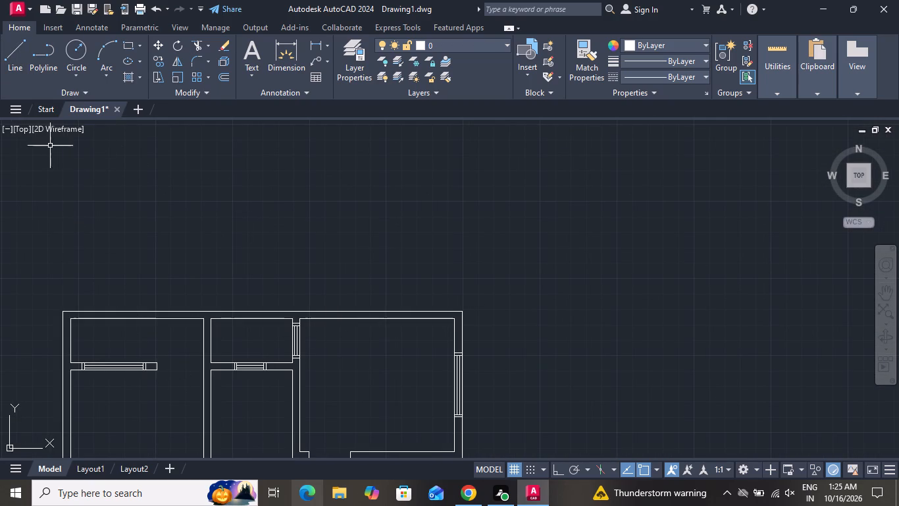
left_click(18, 52)
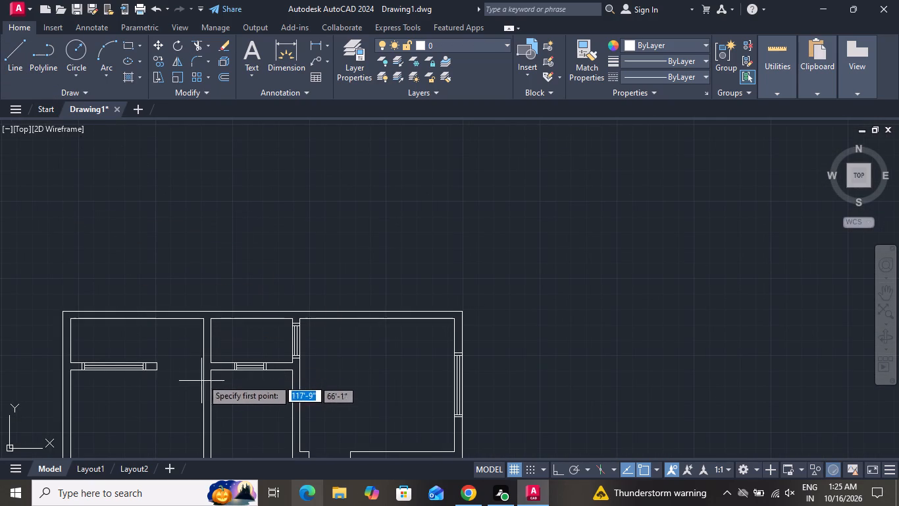
scroll(209, 372, "down", 1)
scroll(209, 371, "up", 3)
left_click(210, 354)
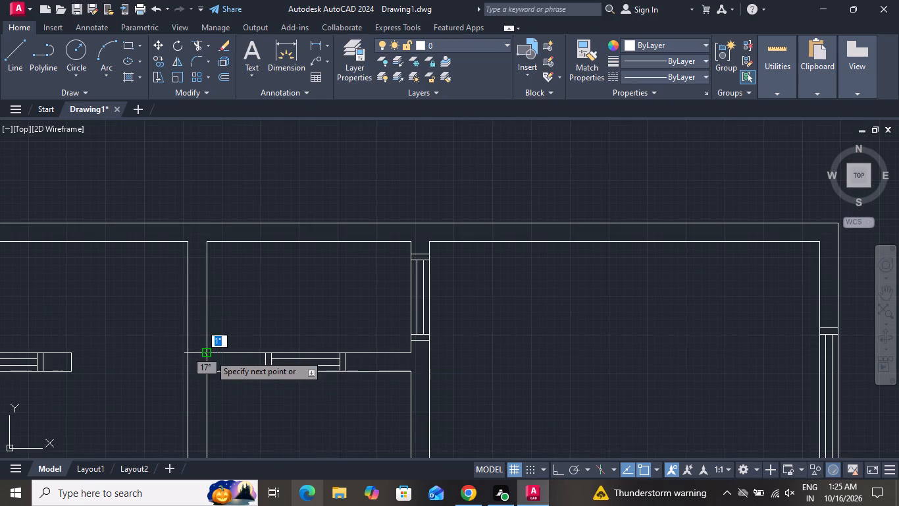
left_click(187, 350)
right_click(187, 350)
left_click(228, 225)
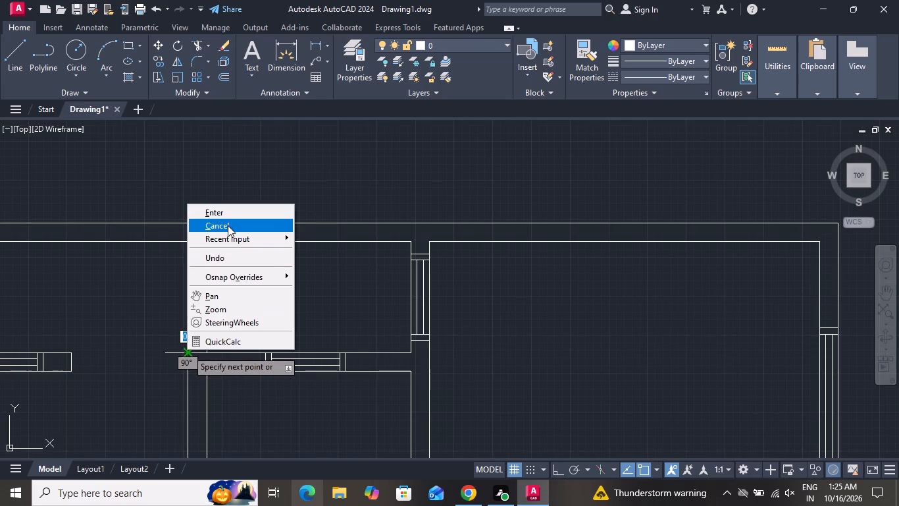
Draw a 6" horizontal line across the north end of the same west partition, along the north wall's inner face.
left_click(16, 53)
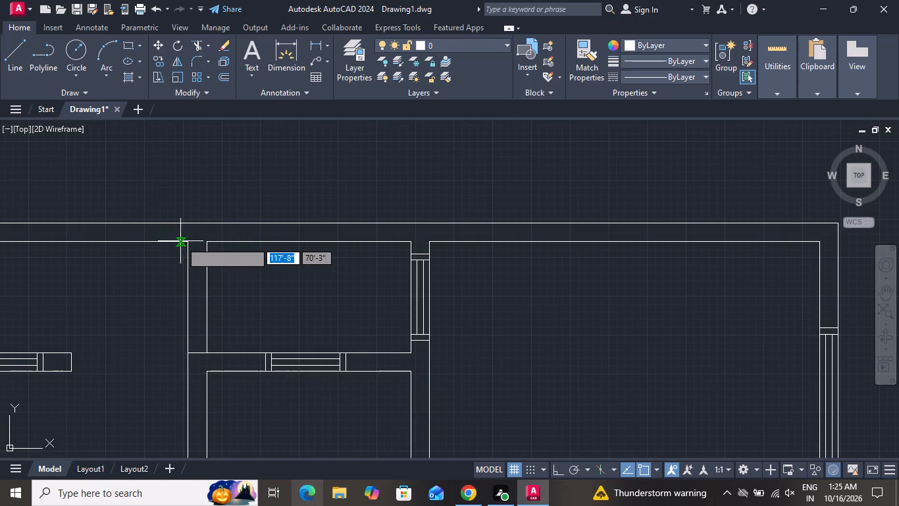
left_click(183, 241)
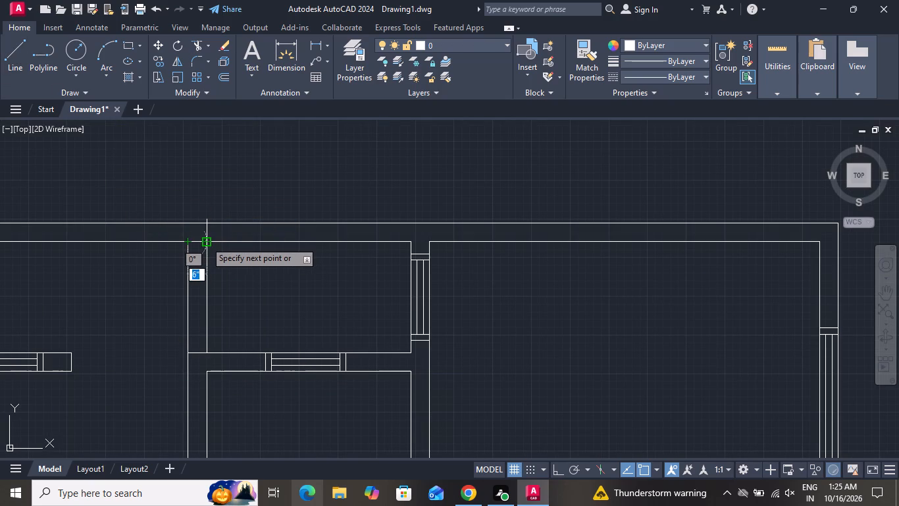
left_click(205, 241)
right_click(190, 245)
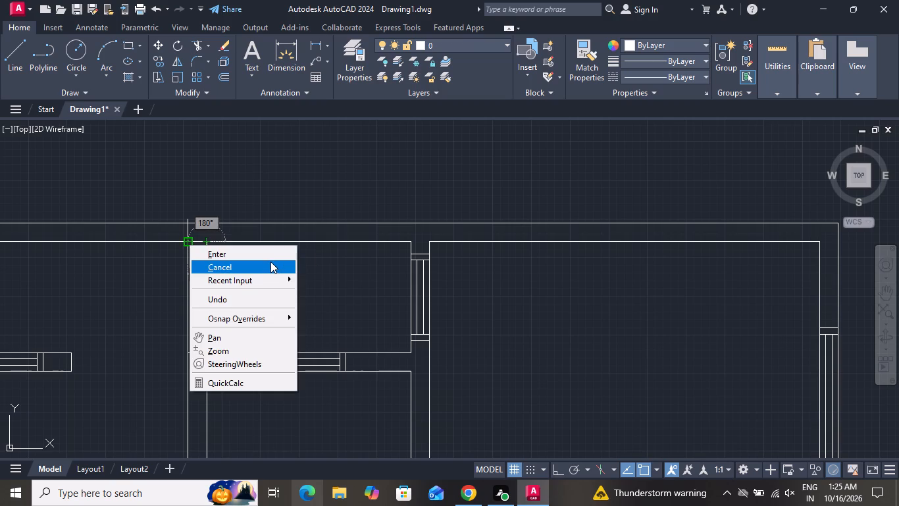
left_click(270, 262)
Trim away both faces of the partition between the north-west and north-middle rooms, including the leftover stub above the lower closing line.
left_click(201, 43)
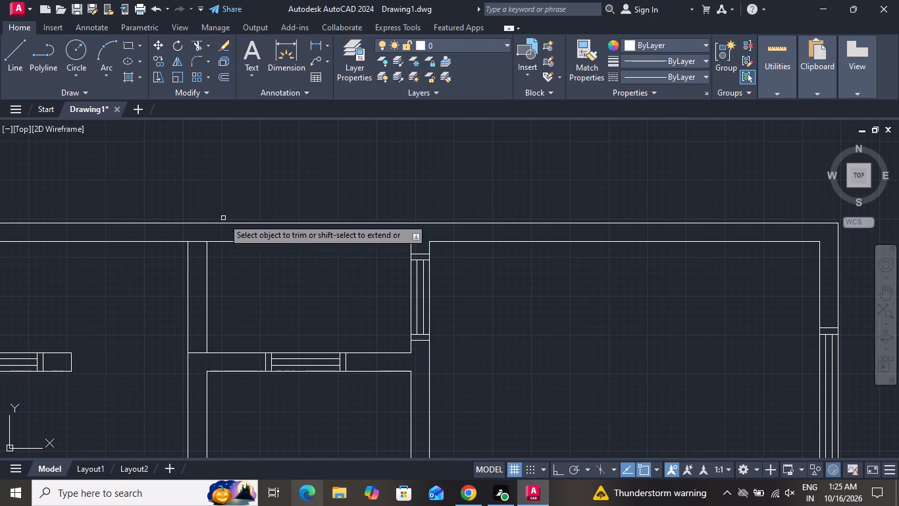
left_click(254, 310)
left_click(117, 277)
right_click(192, 290)
left_click(210, 265)
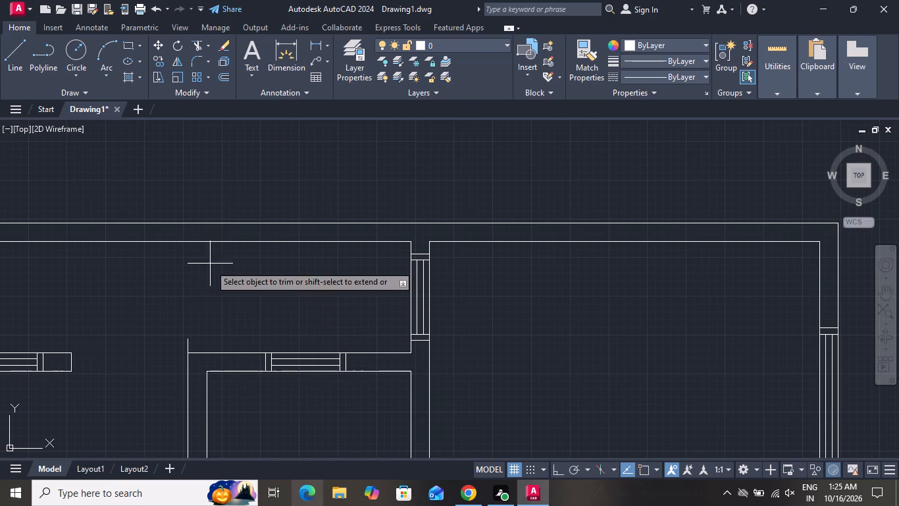
left_click(195, 350)
left_click(184, 341)
left_click(202, 344)
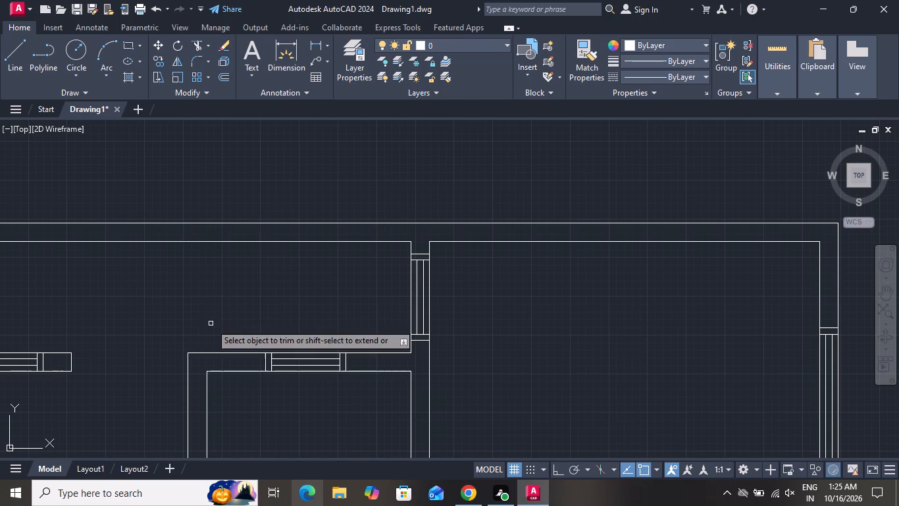
right_click(217, 308)
left_click(280, 141)
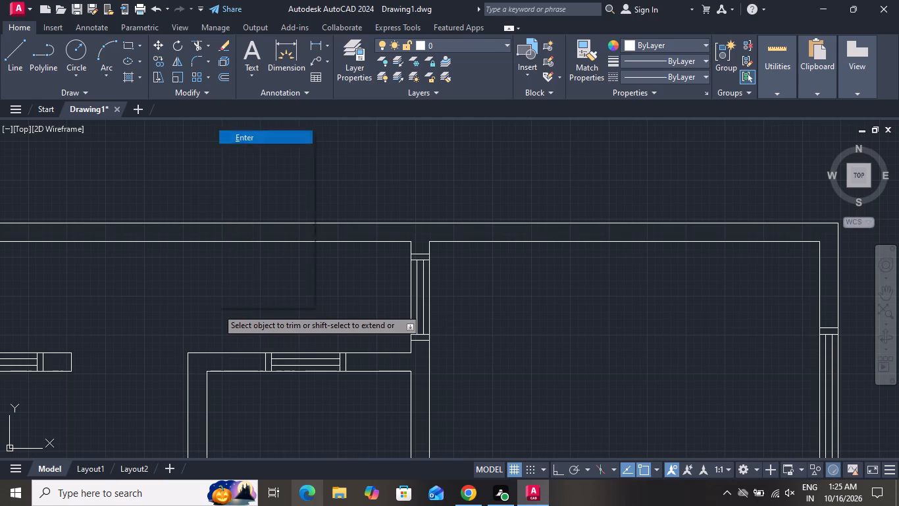
Add the multiline text "open 3'0" wide" in the joined northern space, above the opening beside the west window wall.
scroll(323, 181, "down", 3)
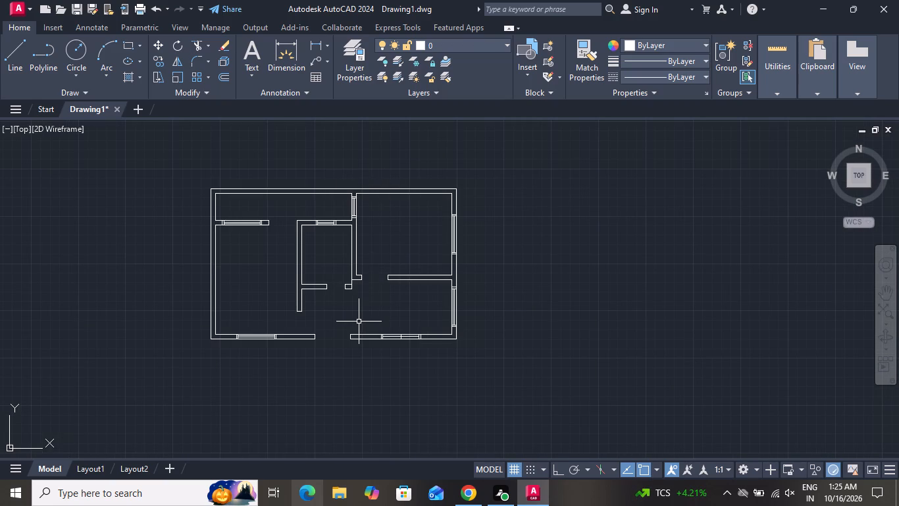
scroll(363, 266, "up", 3)
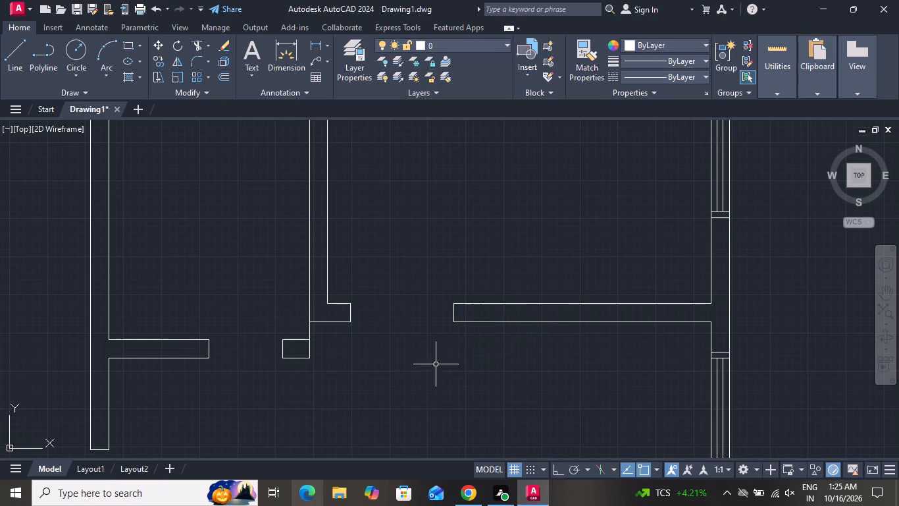
scroll(303, 333, "down", 2)
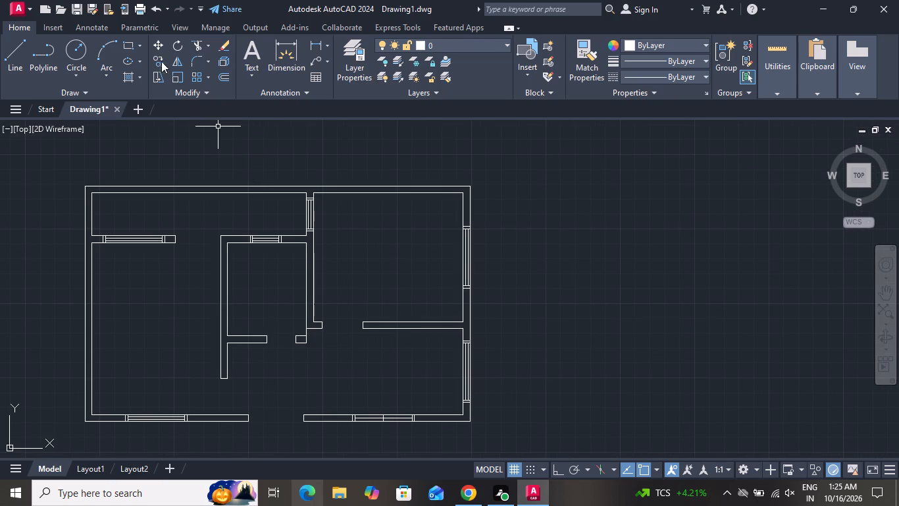
left_click(249, 56)
scroll(140, 215, "up", 1)
scroll(140, 215, "down", 1)
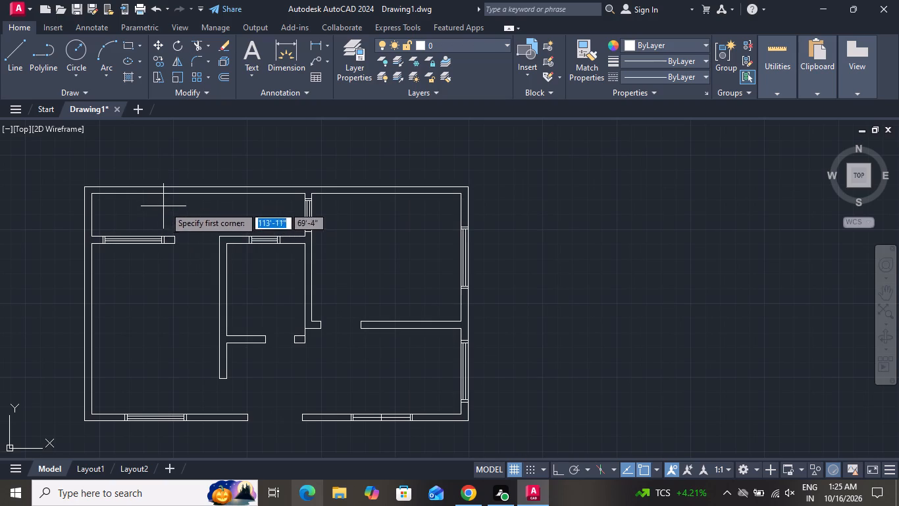
left_click(165, 206)
left_click(256, 215)
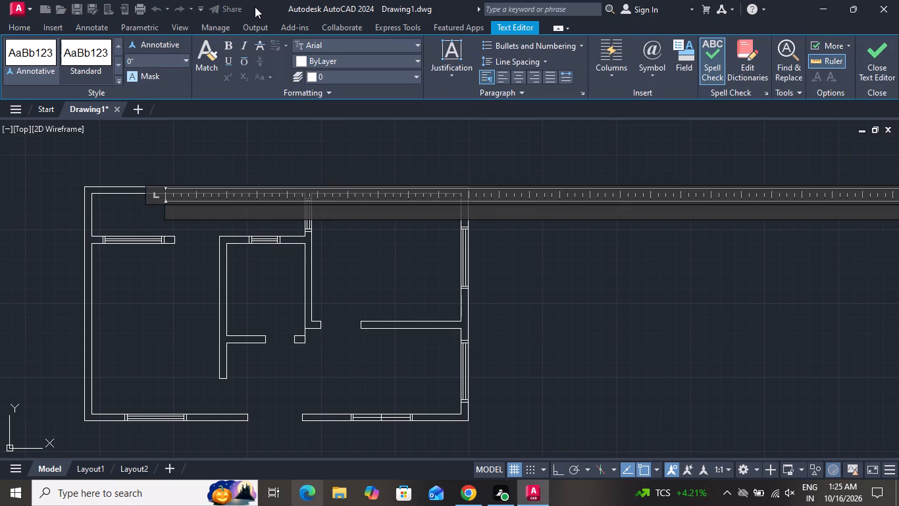
type("ope")
key("n")
key("space")
key("3")
key("apostrophe")
key("0")
key("shift+quotedbl")
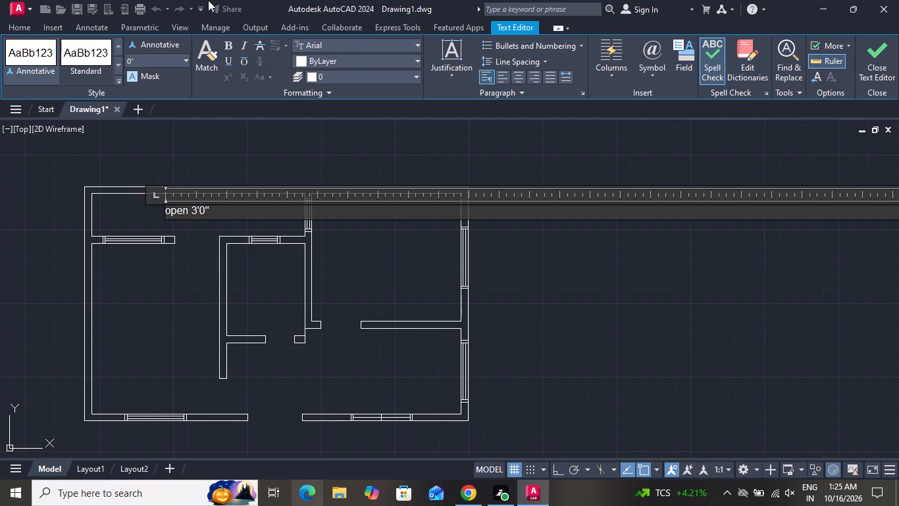
key("space")
type("wide")
left_click(157, 313)
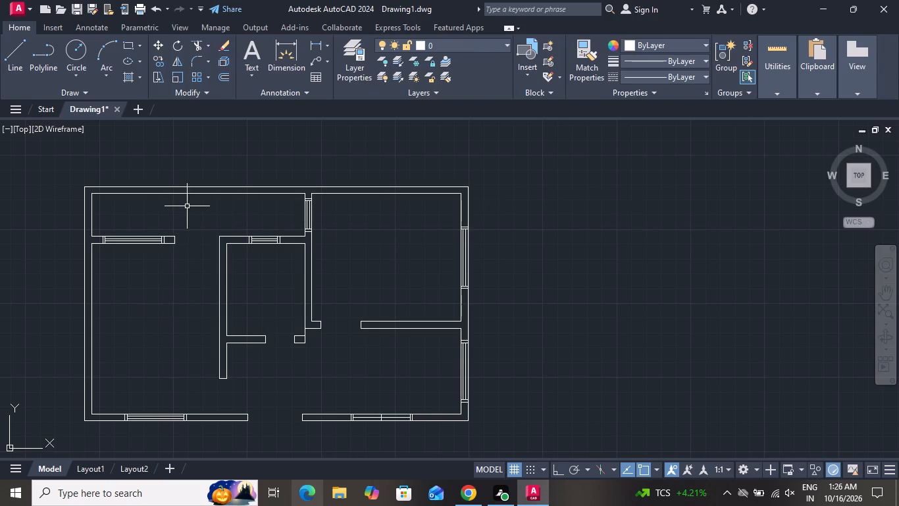
Set the text height of the "open 3'0" wide" label in the northern space to 8".
left_click_drag(182, 196, 175, 204)
left_click(155, 213)
right_click(154, 215)
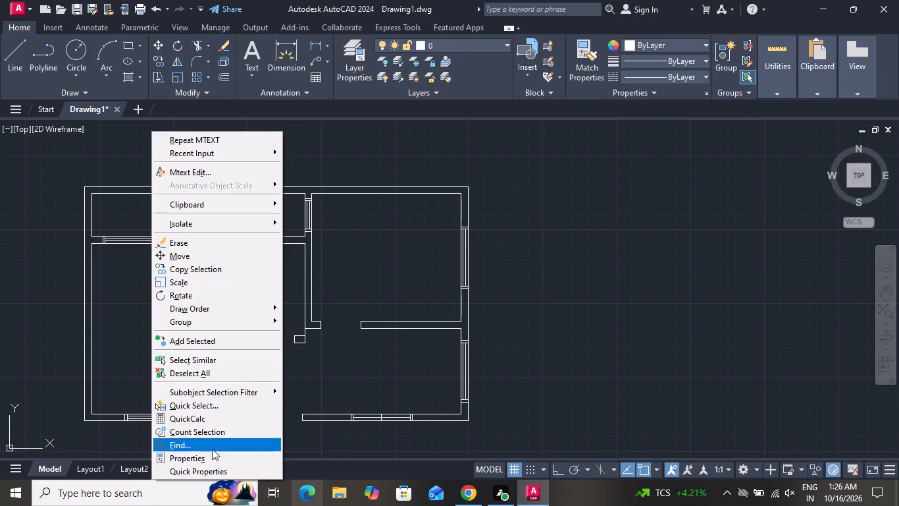
left_click(212, 457)
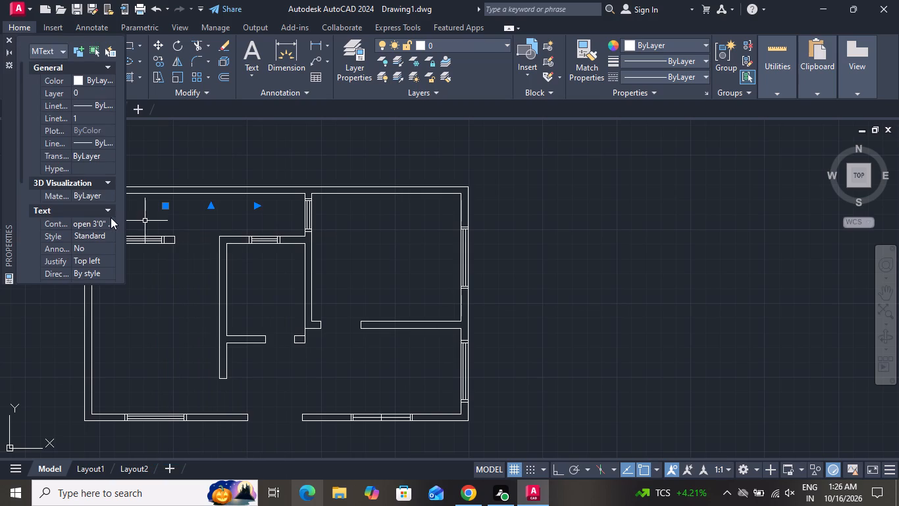
scroll(111, 217, "up", 1)
scroll(111, 217, "down", 3)
scroll(97, 266, "up", 1)
scroll(97, 266, "down", 1)
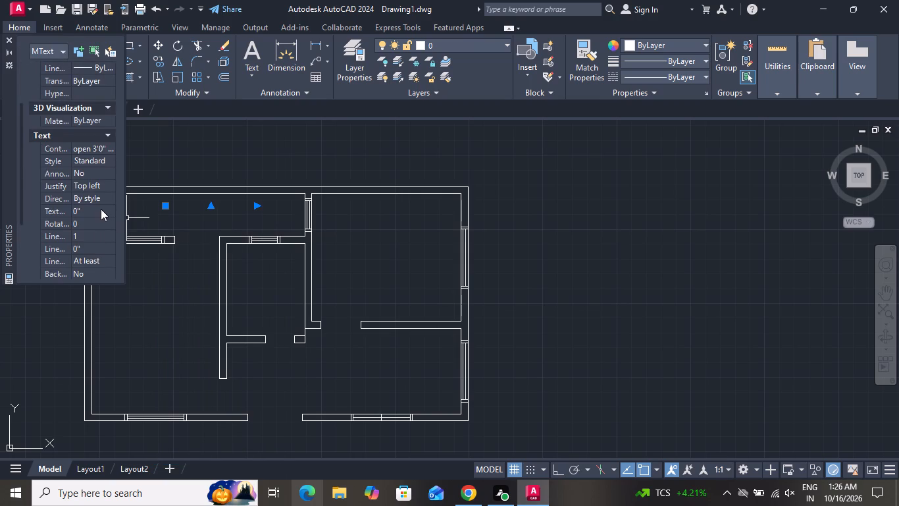
left_click(100, 208)
key("BackSpace")
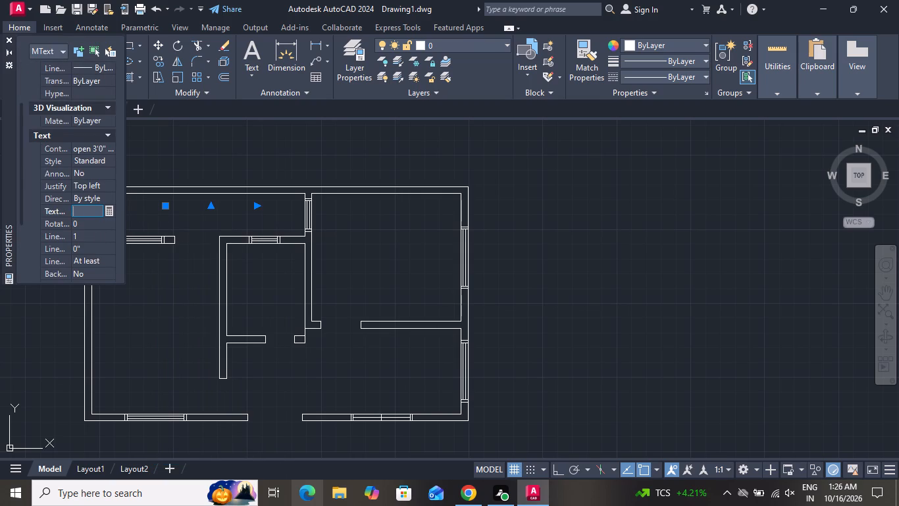
key("8")
key("shift+quotedbl")
key("Return")
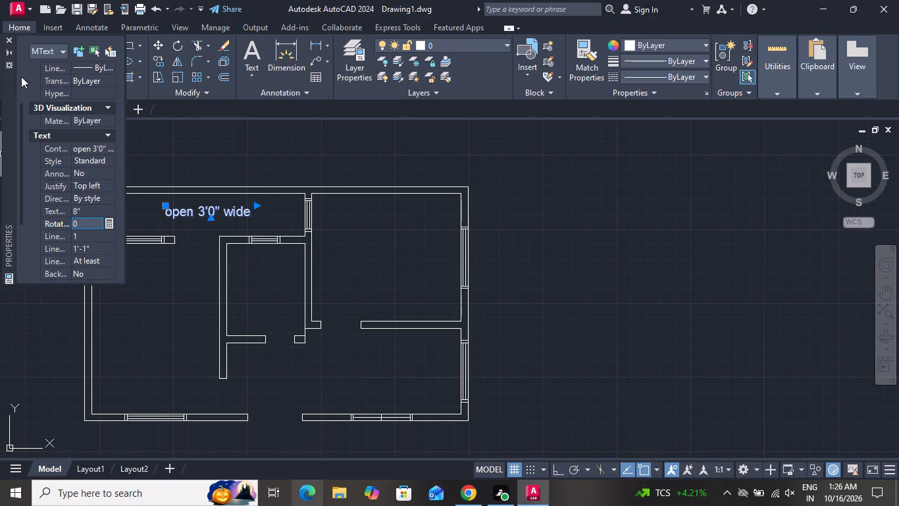
left_click(9, 39)
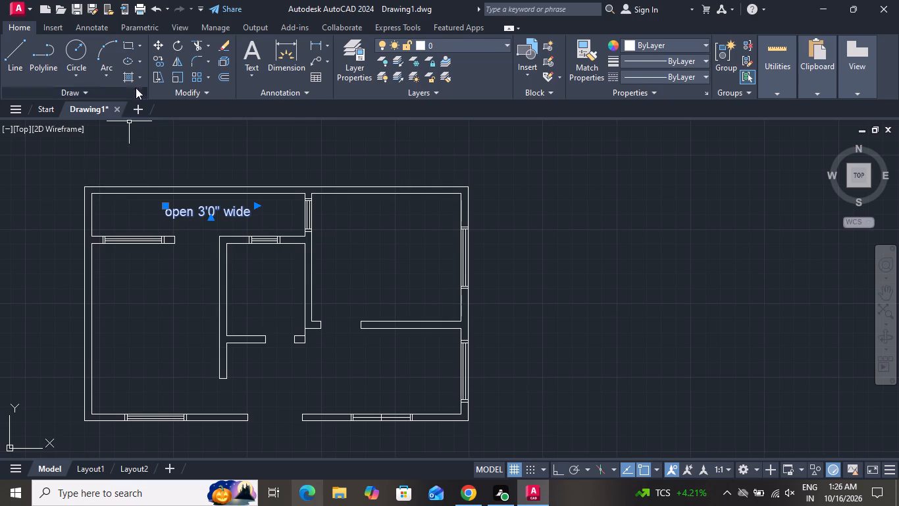
Copy the "open 3'0" wide" label into the small middle room, the north-east room, the west room and the south-east room.
left_click(157, 65)
left_click(211, 210)
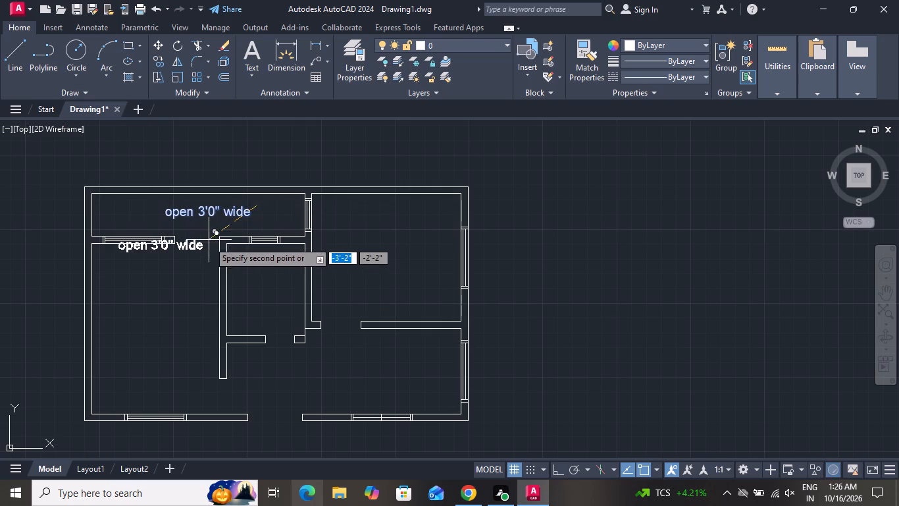
left_click(305, 289)
left_click(426, 246)
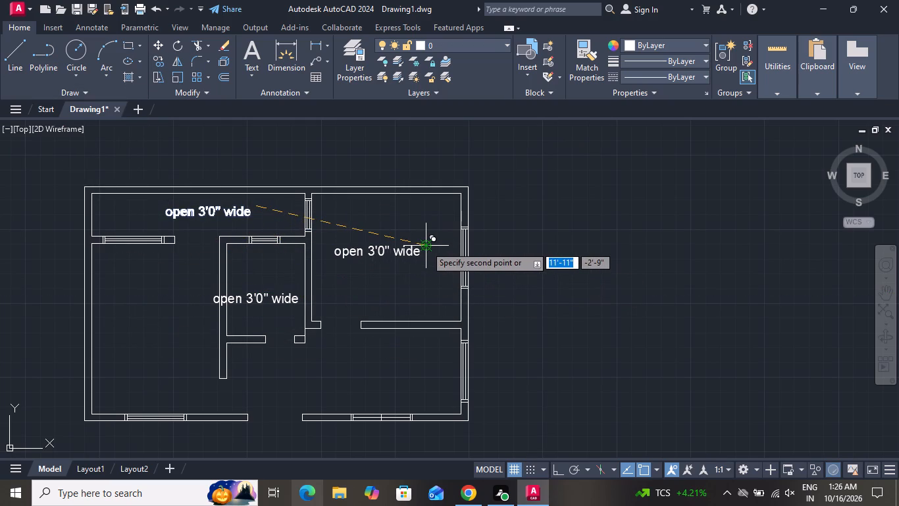
left_click(193, 323)
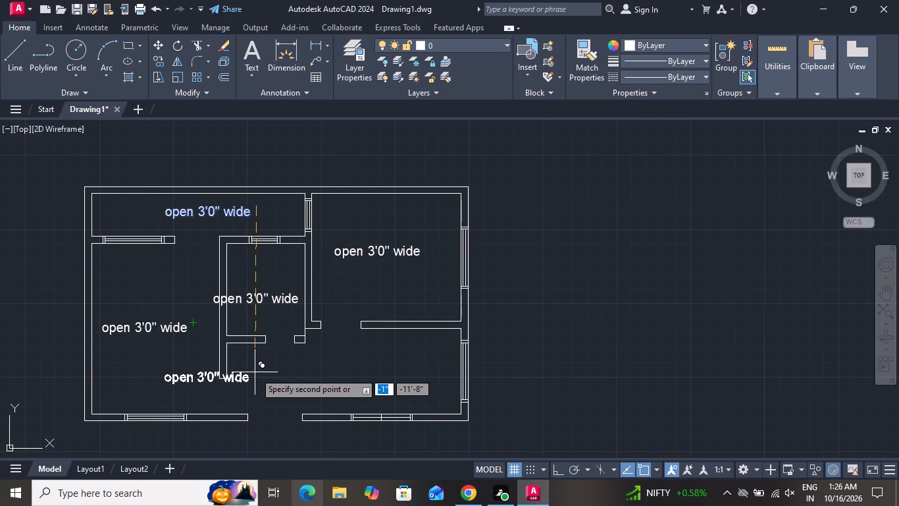
left_click(439, 363)
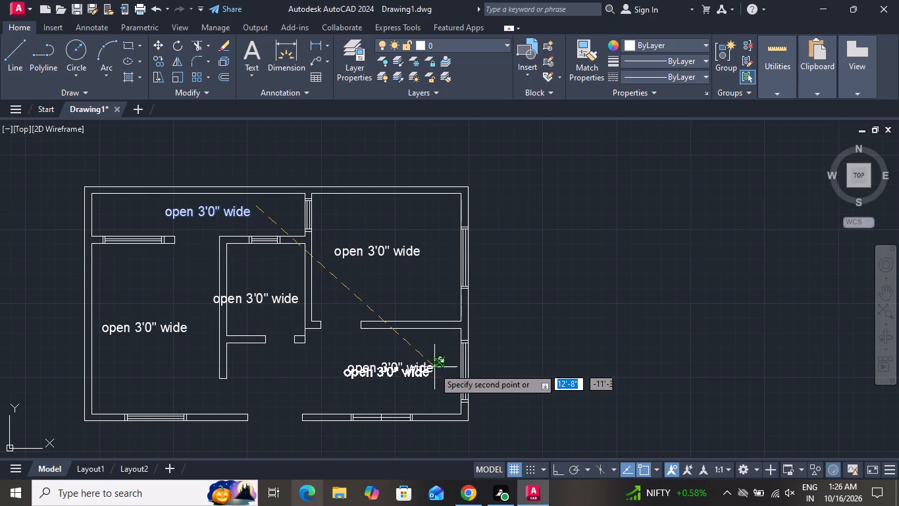
right_click(389, 372)
left_click(419, 225)
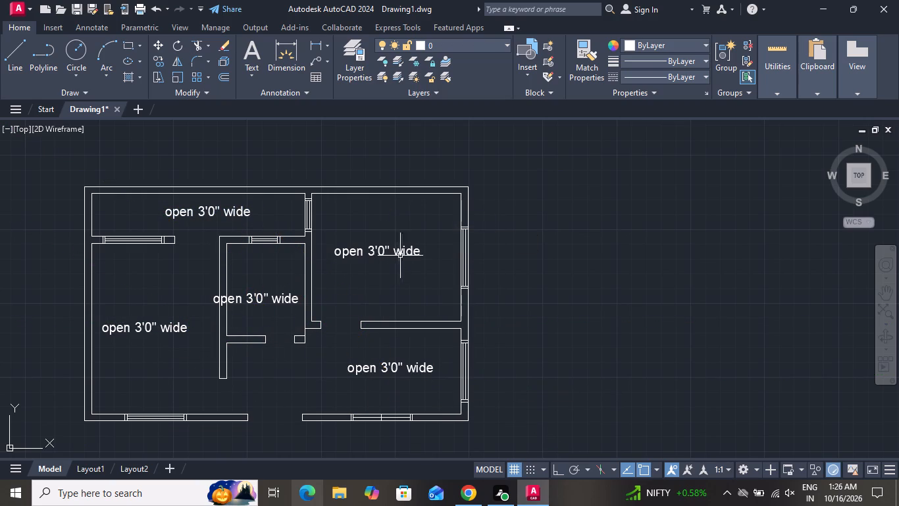
Replace the label text in the small middle room with "bath" and "5'6"x6'6"" on a second line.
scroll(290, 300, "up", 1)
scroll(290, 300, "down", 1)
scroll(290, 300, "up", 3)
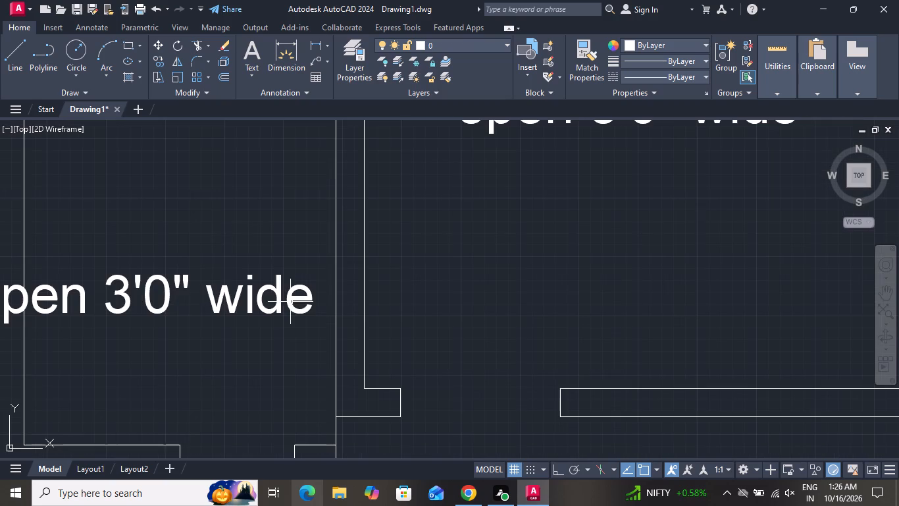
triple_click(301, 295)
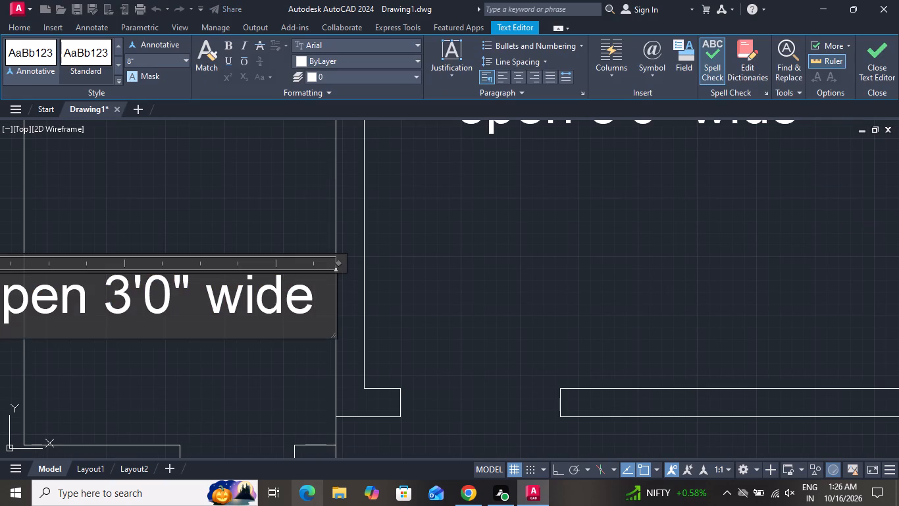
key("BackSpace")
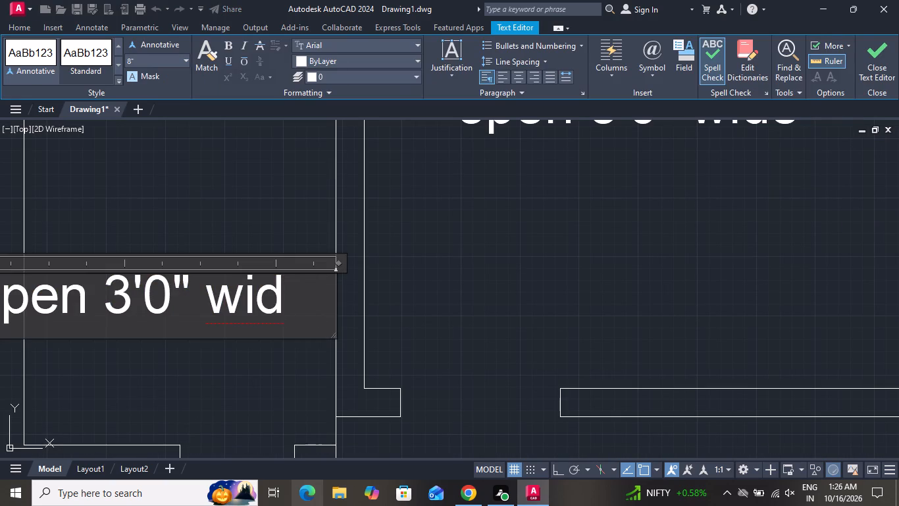
key("BackSpace")
key("BackSpace")
key("BackSpace")
key("BackSpace")
key("BackSpace")
key("BackSpace")
key("BackSpace")
key("BackSpace")
key("BackSpace")
key("BackSpace")
key("BackSpace")
key("BackSpace")
key("BackSpace")
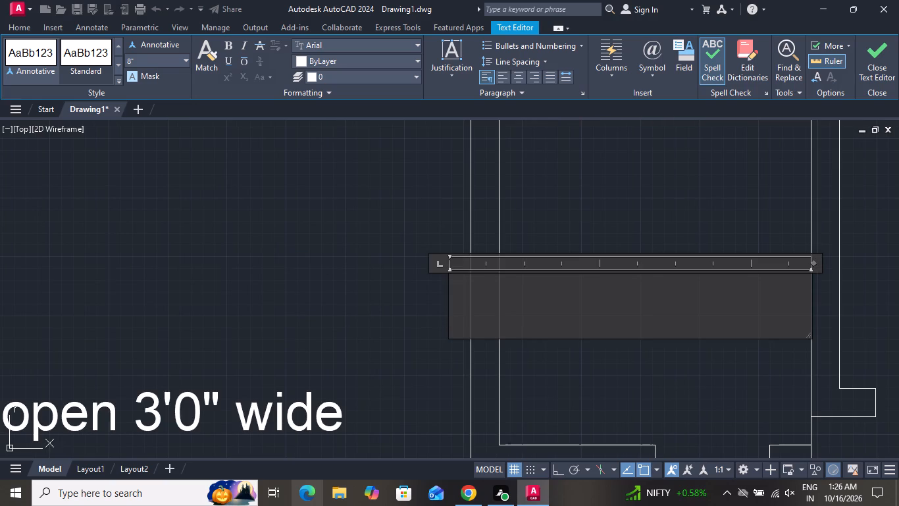
type("bat")
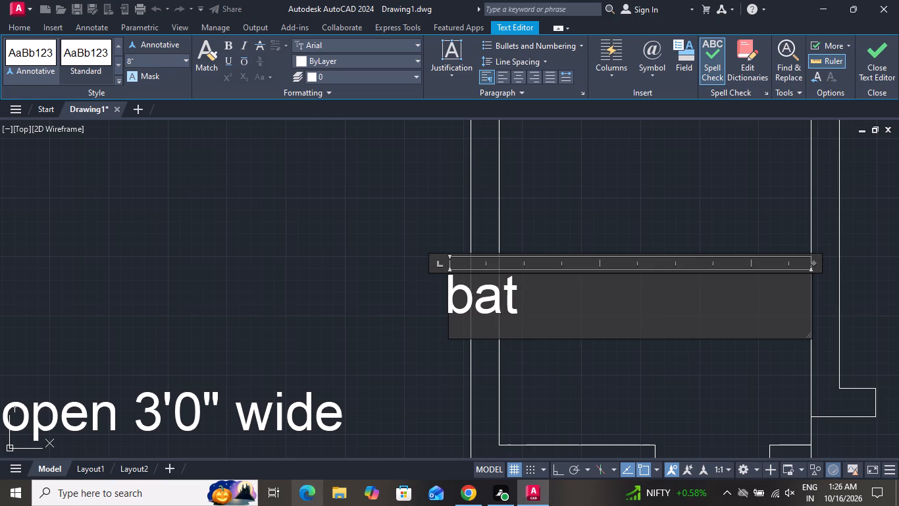
key("h")
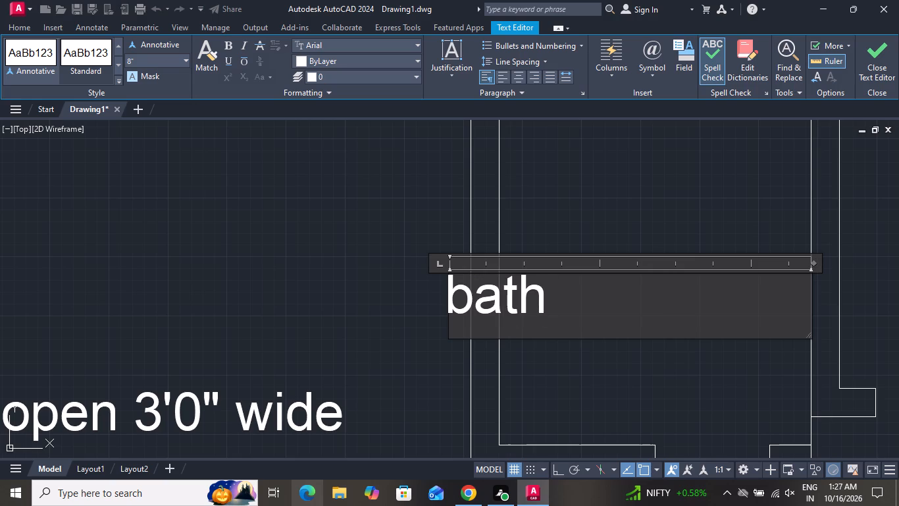
key("Return")
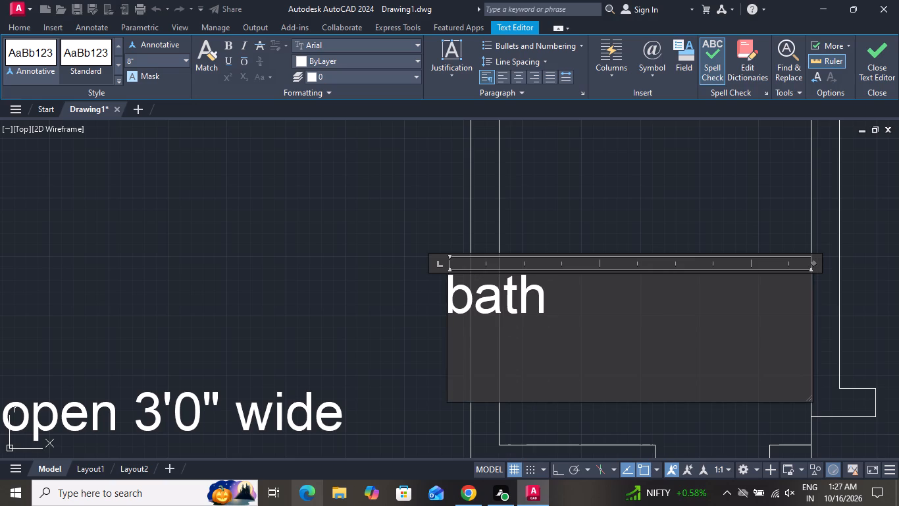
type("5'6")
key("shift+quotedbl")
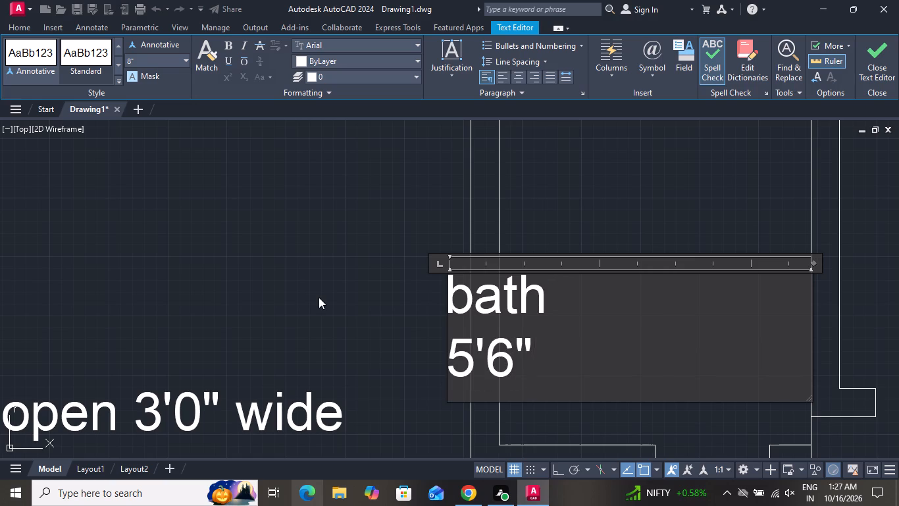
key("x")
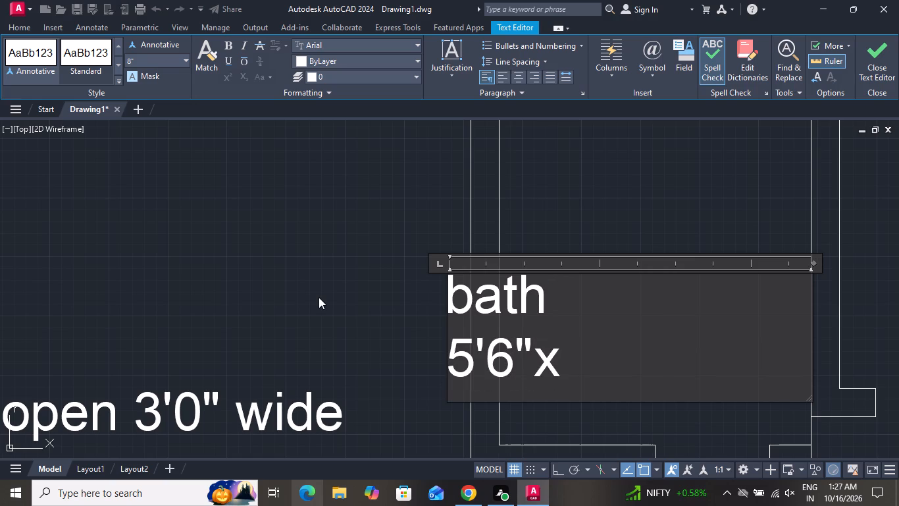
key("6")
key("apostrophe")
key("6")
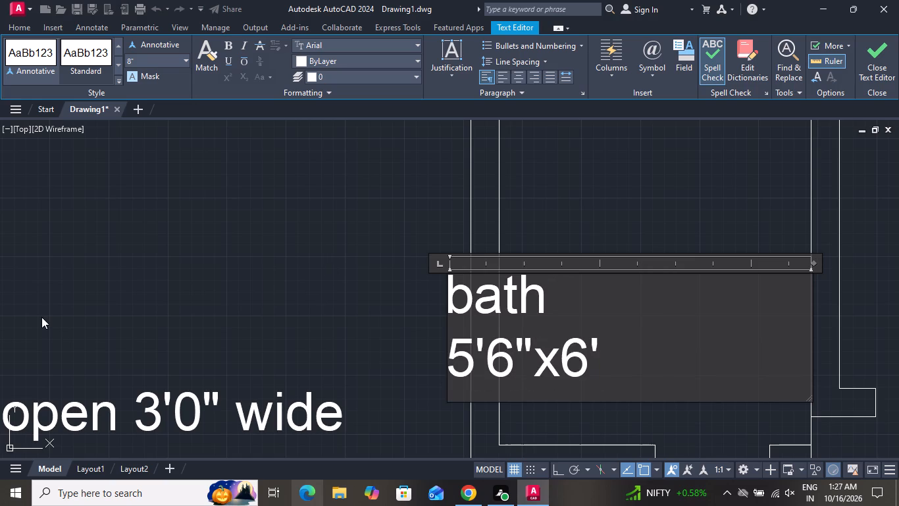
key("shift+quotedbl")
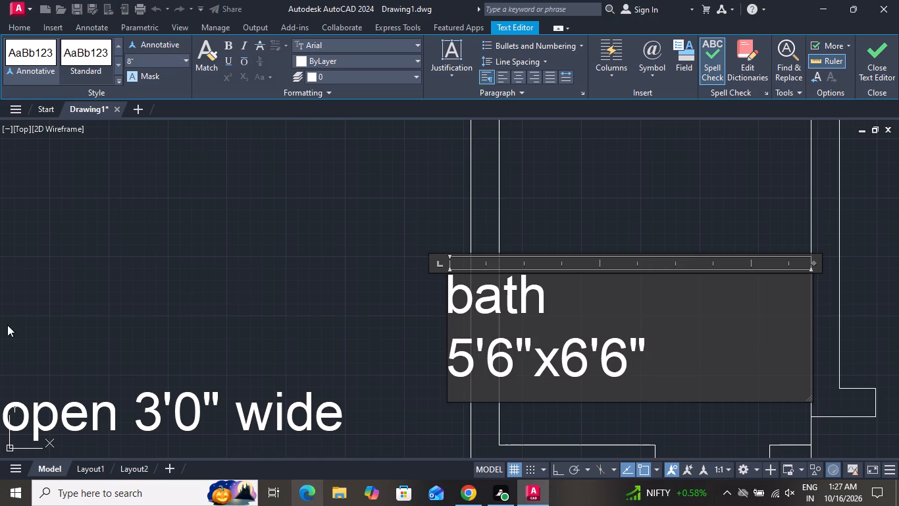
left_click(98, 272)
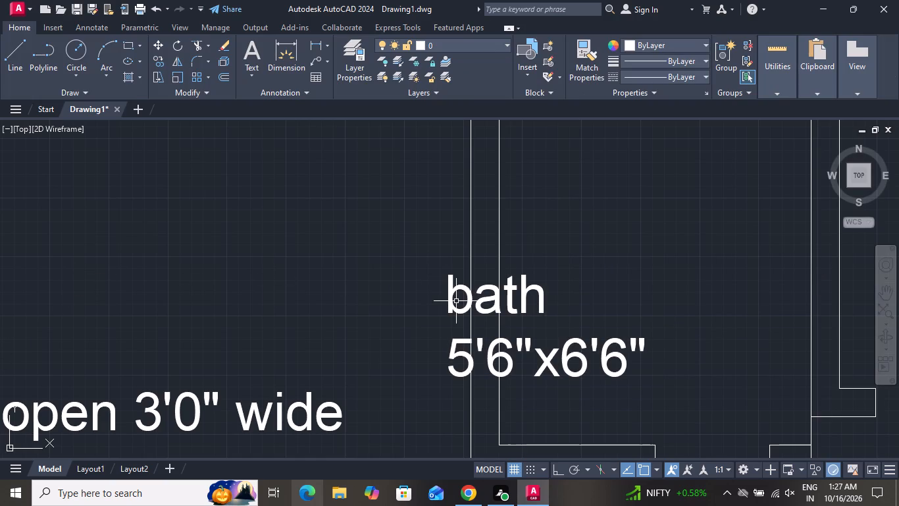
Move the bath label north-east so it sits between the small middle room's walls.
left_click(456, 301)
left_click(440, 304)
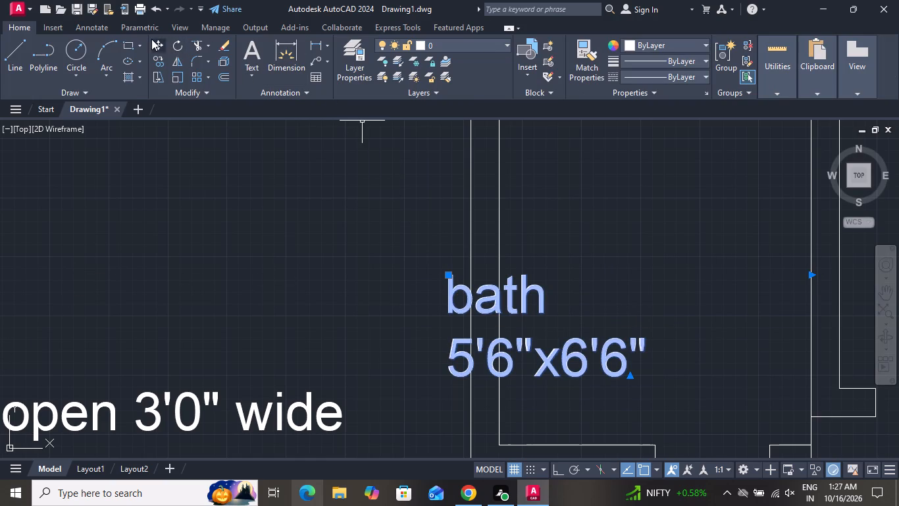
left_click(155, 39)
left_click(505, 340)
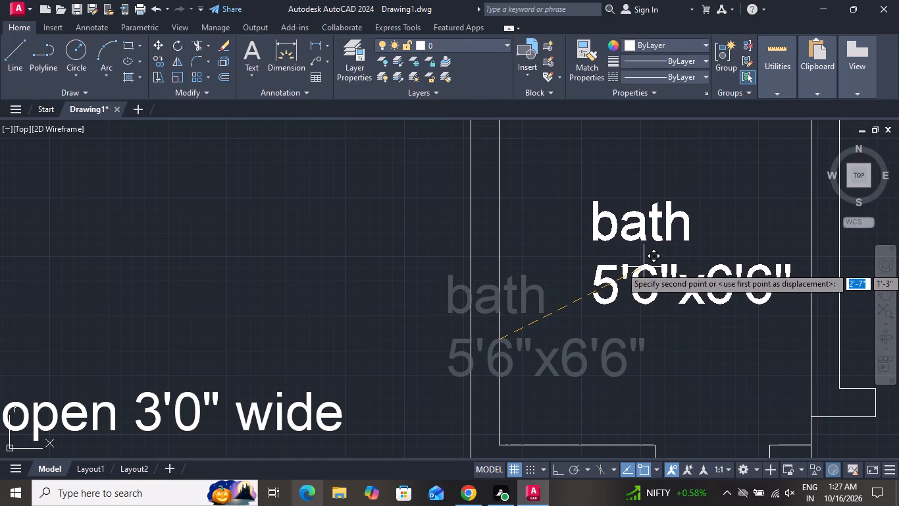
left_click(630, 267)
Replace the label text in the west room with "room" and "9'0"x12'0"" on a second line.
scroll(509, 305, "down", 2)
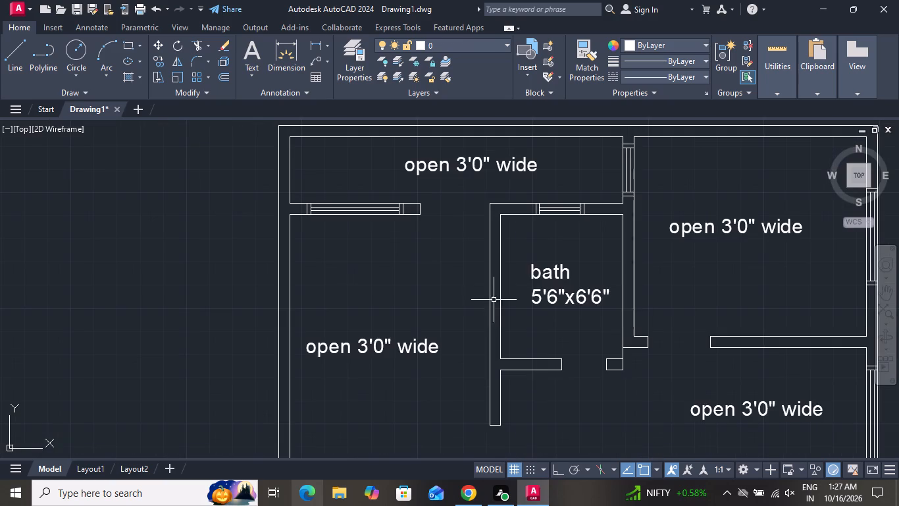
scroll(420, 349, "up", 3)
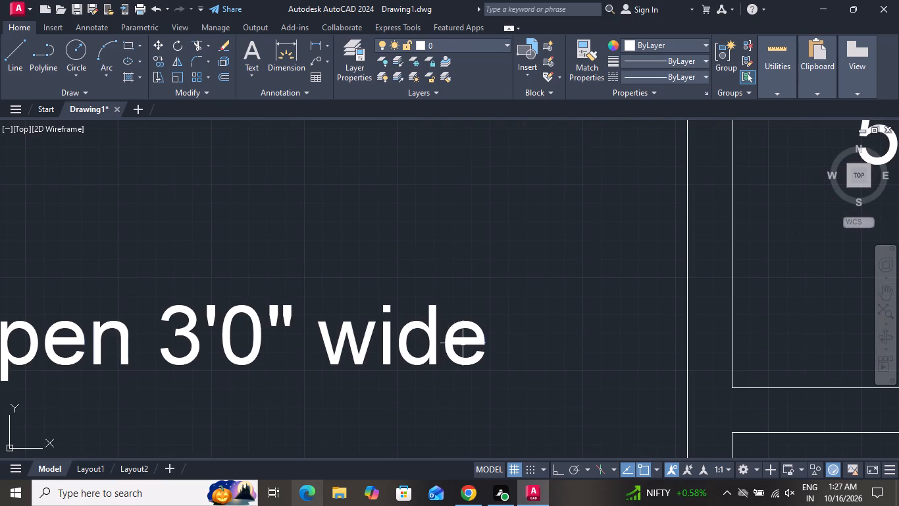
double_click(463, 343)
left_click(492, 333)
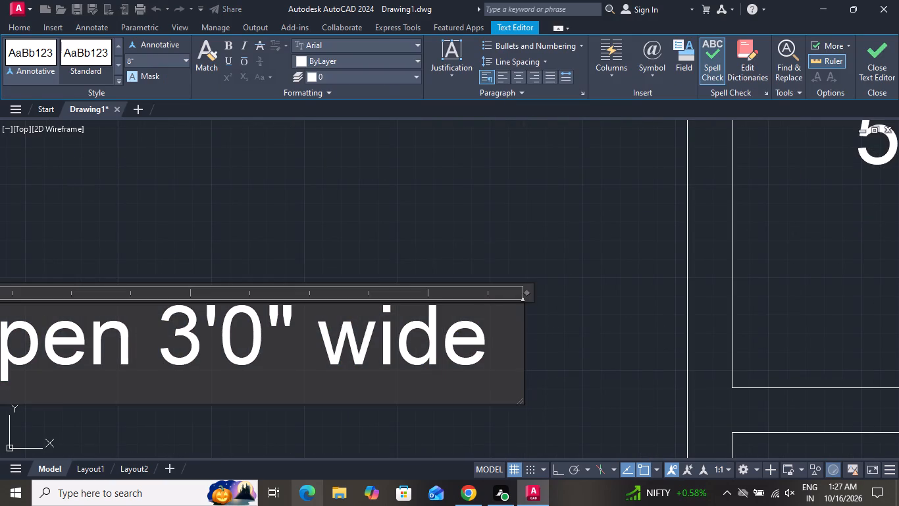
key("BackSpace")
key("BackSpace")
key("BackSpace")
key("BackSpace")
key("BackSpace")
key("BackSpace")
key("BackSpace")
key("BackSpace")
key("BackSpace")
key("BackSpace")
key("BackSpace")
key("BackSpace")
key("BackSpace")
key("BackSpace")
key("BackSpace")
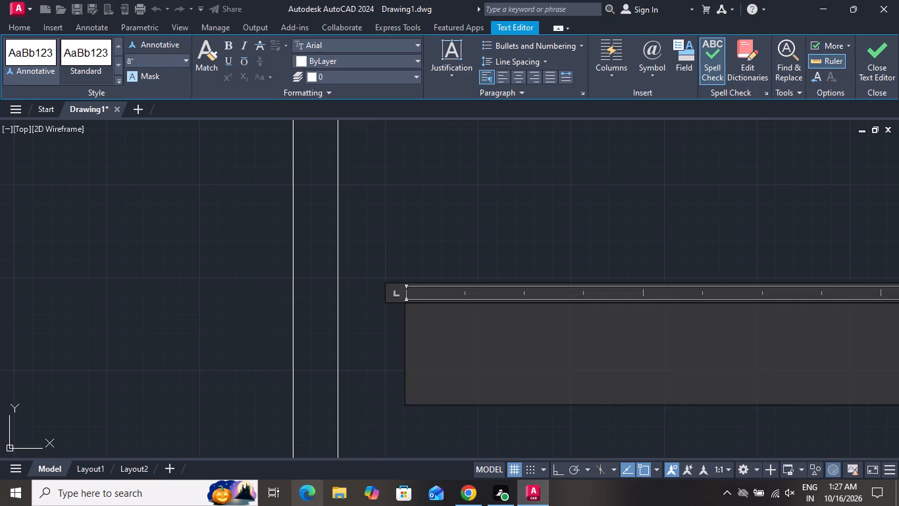
type("roo")
key("m")
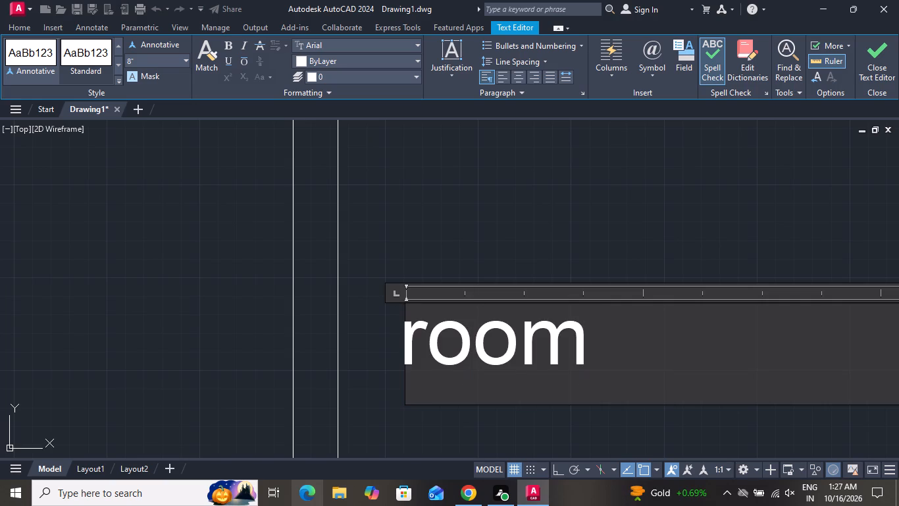
key("Return")
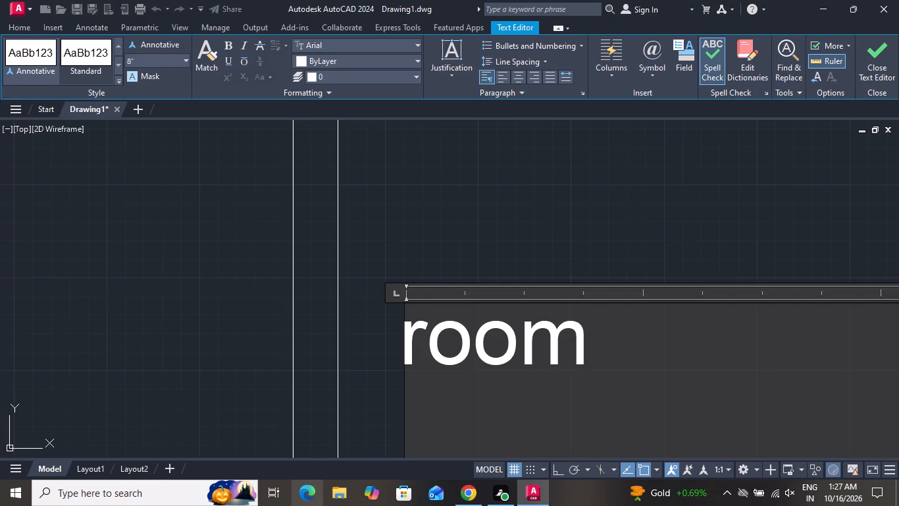
key("9")
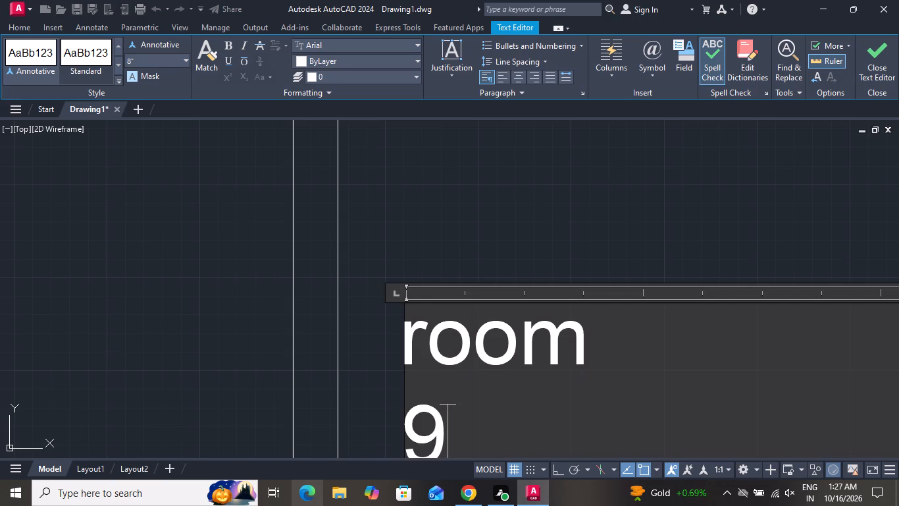
key("apostrophe")
key("0")
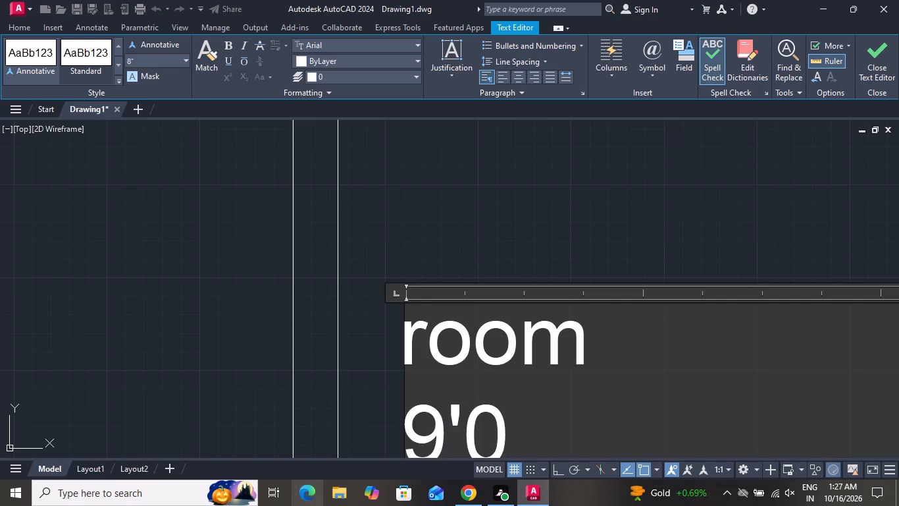
key("shift+quotedbl")
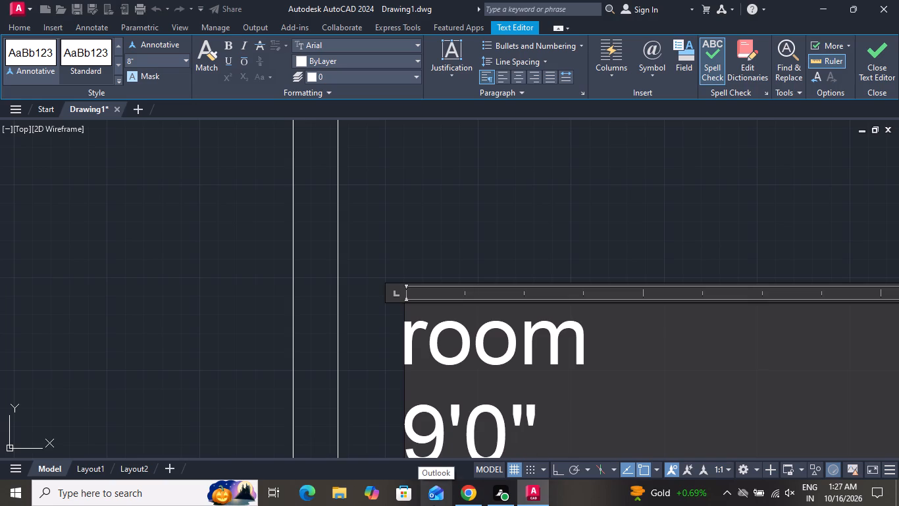
type("x1")
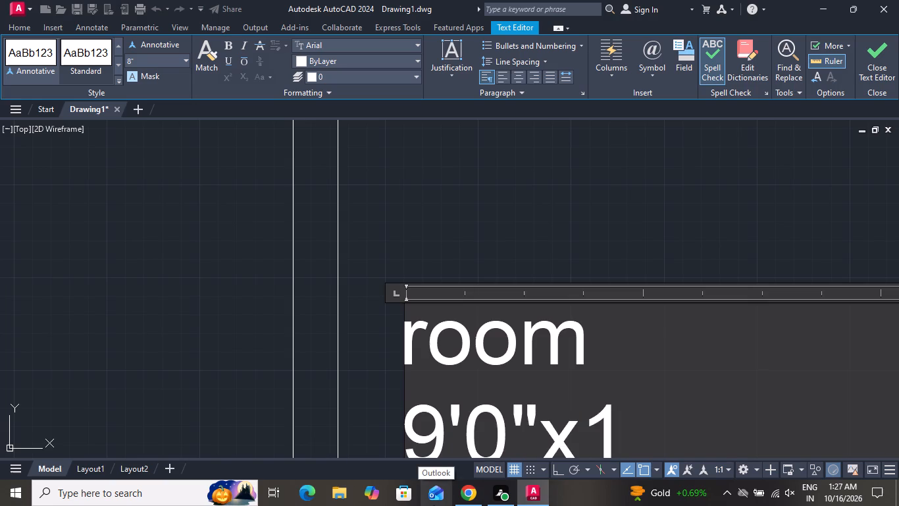
key("2")
key("apostrophe")
key("0")
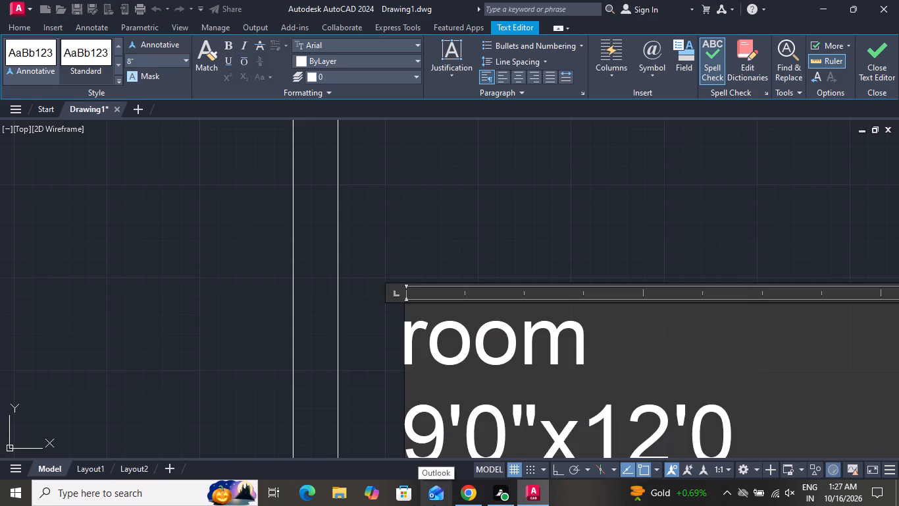
key("shift+quotedbl")
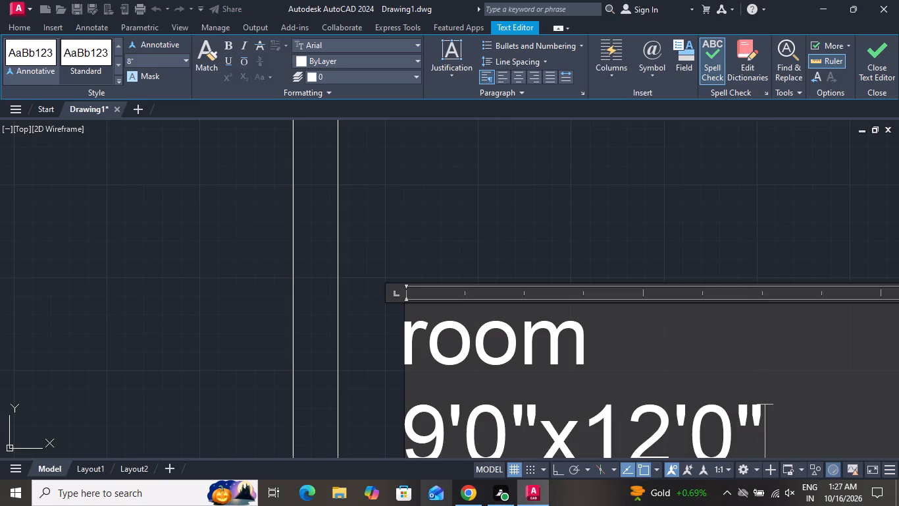
left_click(519, 226)
Replace the label text in the north-east room with "room" and "11'0"x9'0"" on a second line.
scroll(504, 200, "down", 5)
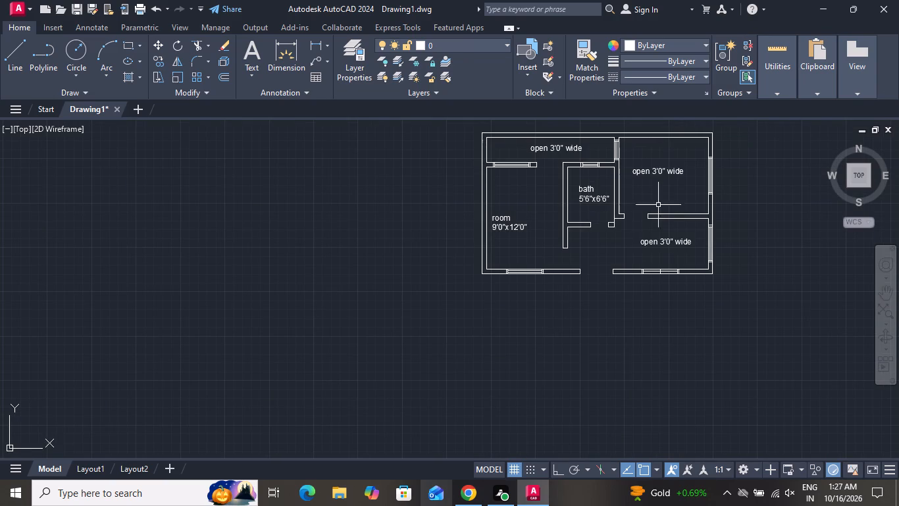
scroll(692, 178, "down", 1)
scroll(692, 177, "up", 5)
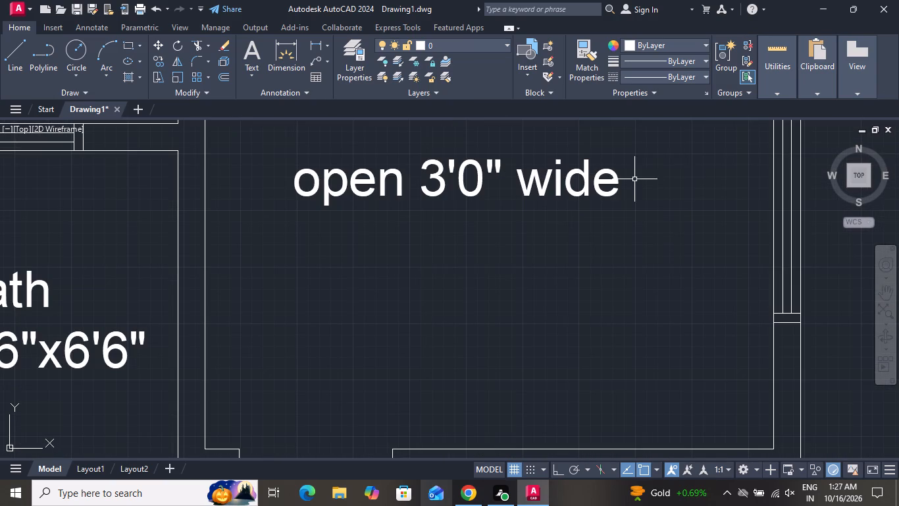
double_click(618, 181)
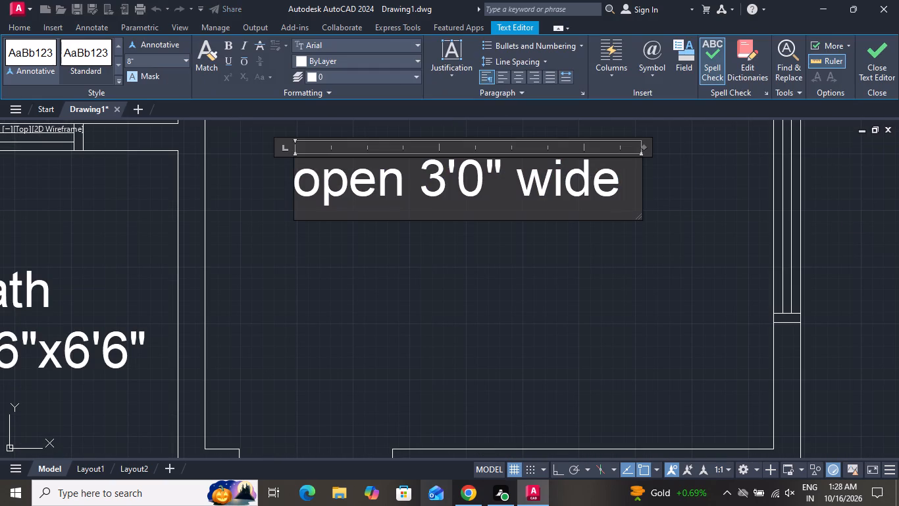
key("BackSpace")
key("BackSpace")
key("BackSpace")
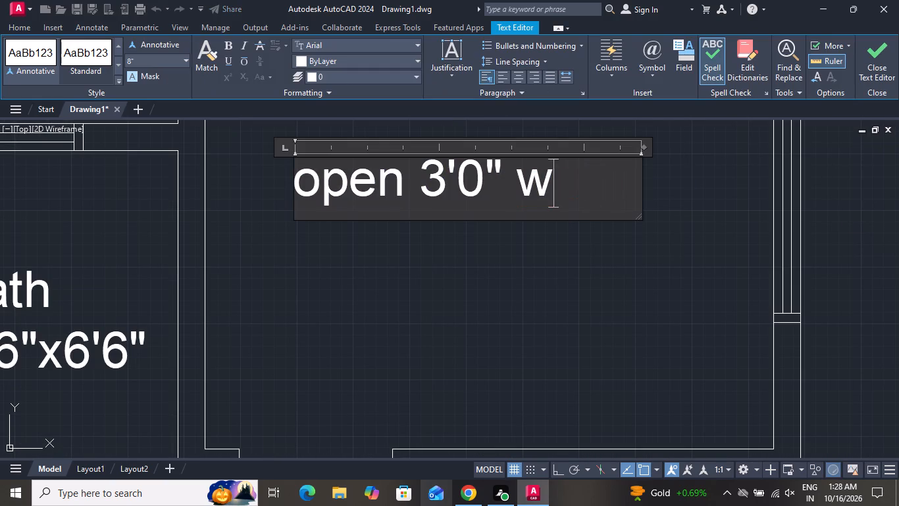
key("BackSpace")
key("BackSpace")
key("BackSpace")
key("BackSpace")
key("BackSpace")
key("BackSpace")
key("BackSpace")
key("BackSpace")
key("BackSpace")
key("BackSpace")
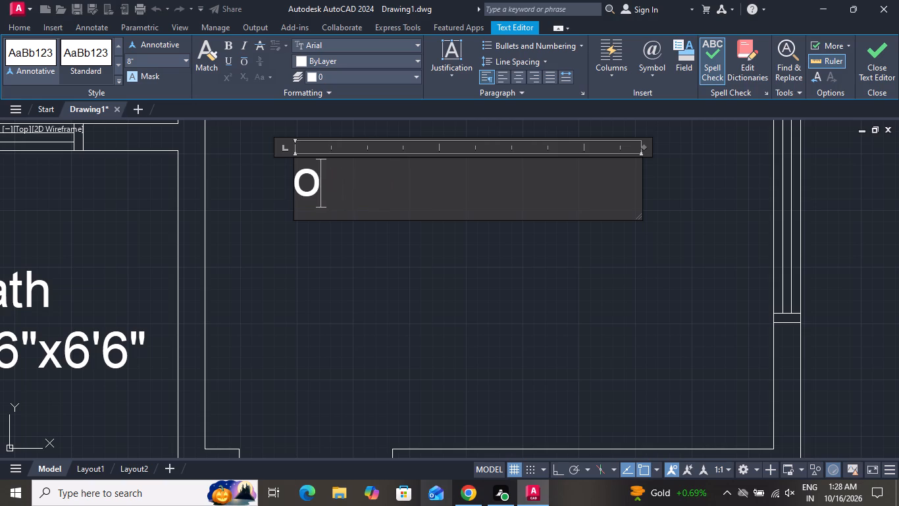
key("BackSpace")
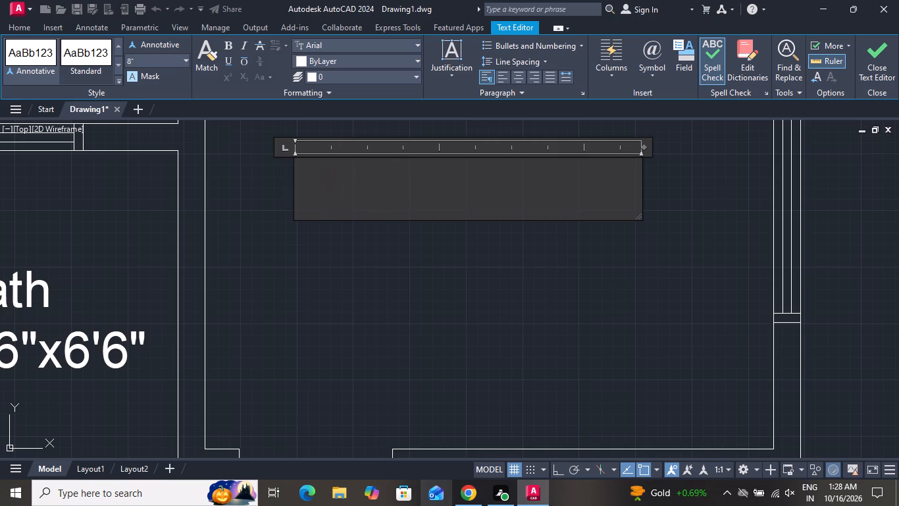
type("roo")
key("m")
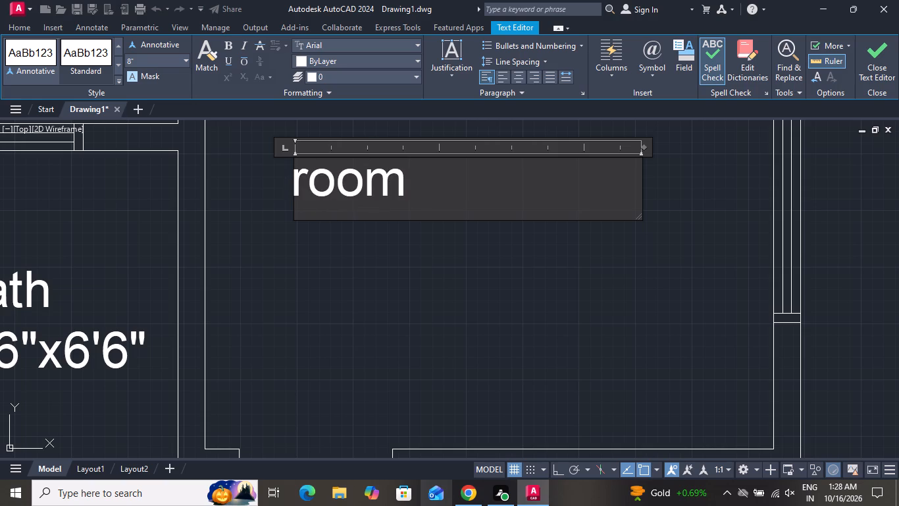
key("Return")
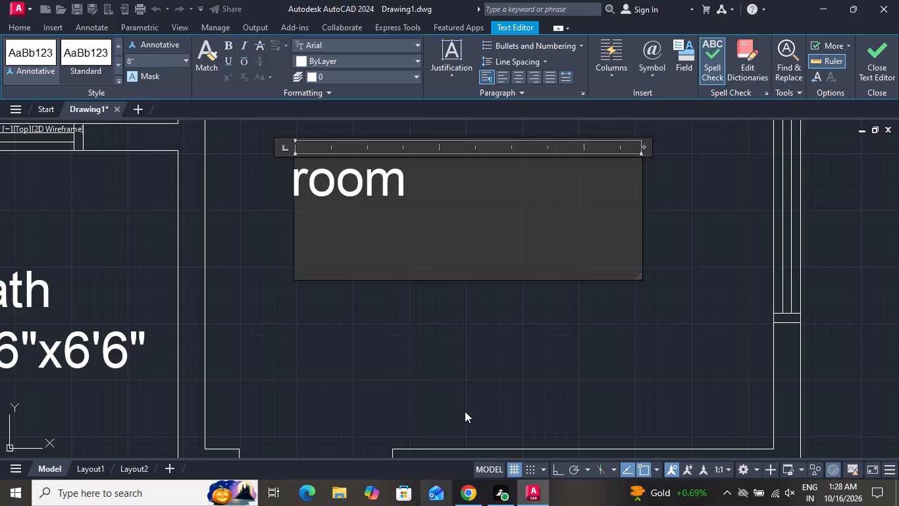
type("11")
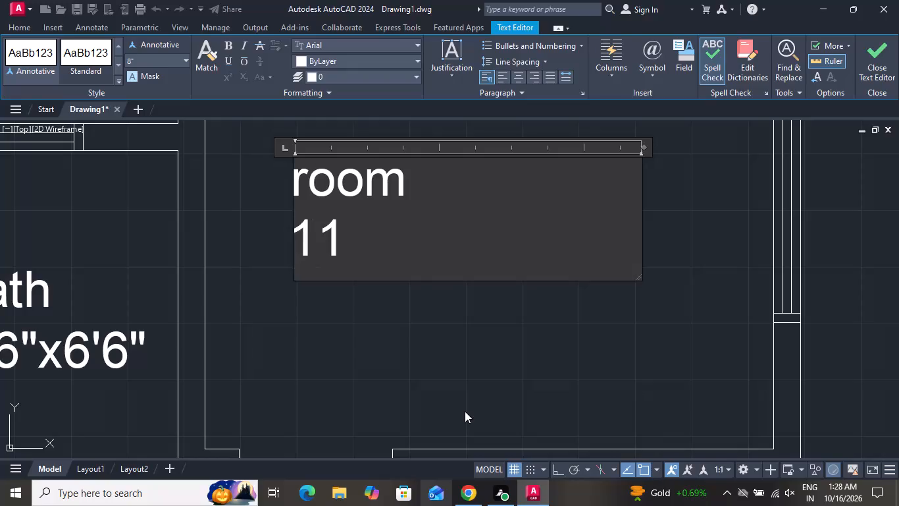
key("apostrophe")
key("0")
key("shift+quotedbl")
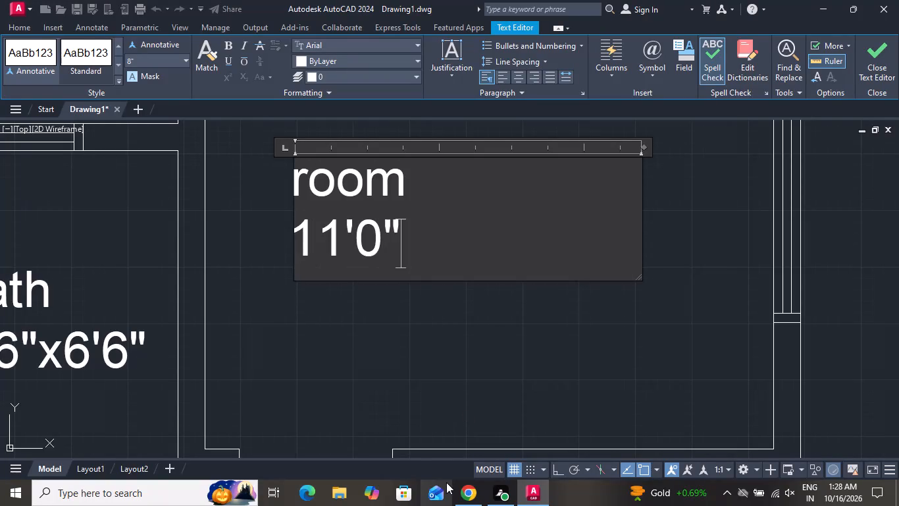
key("x")
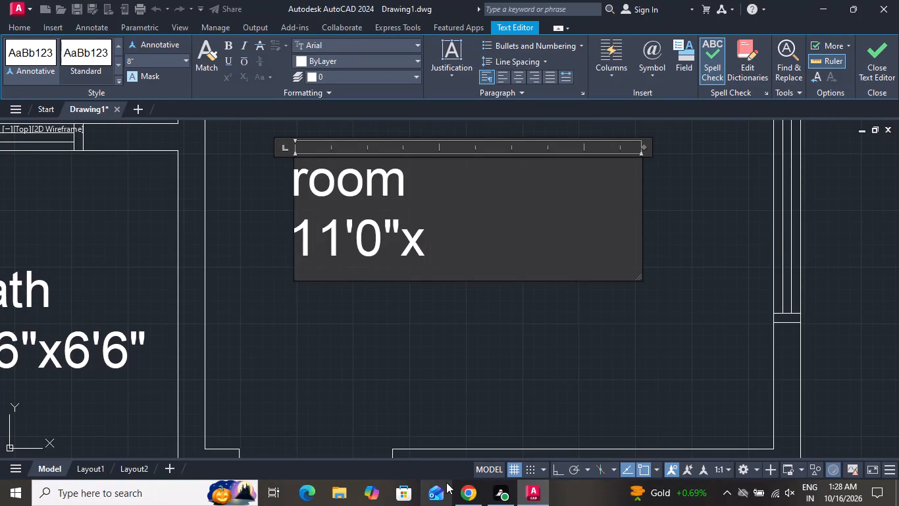
key("9")
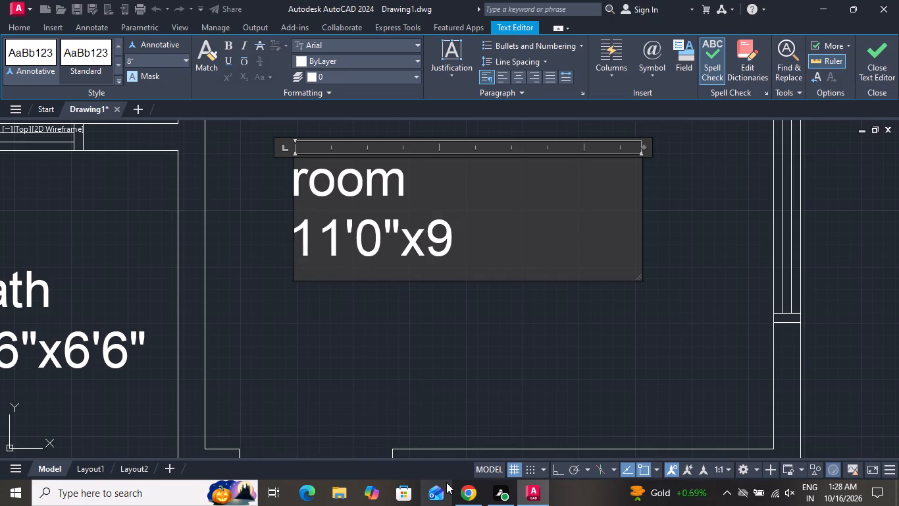
type("'0")
key("shift+quotedbl")
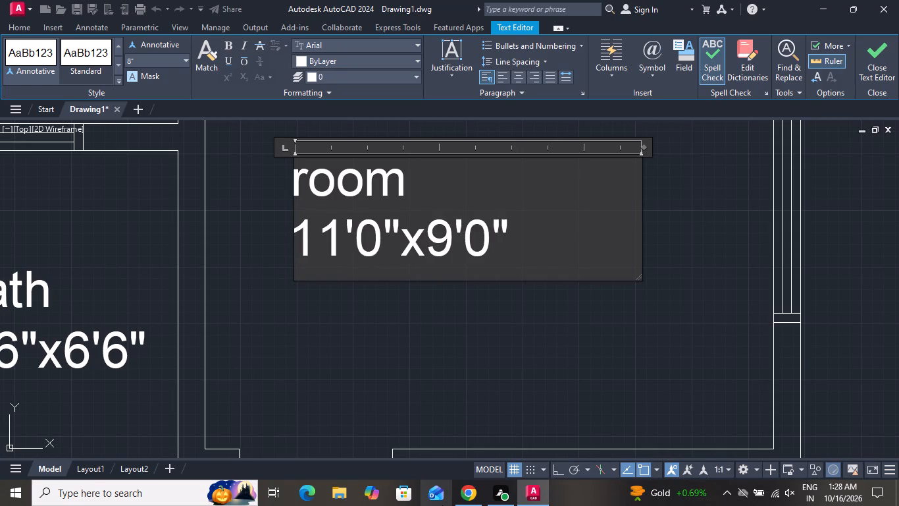
left_click(431, 401)
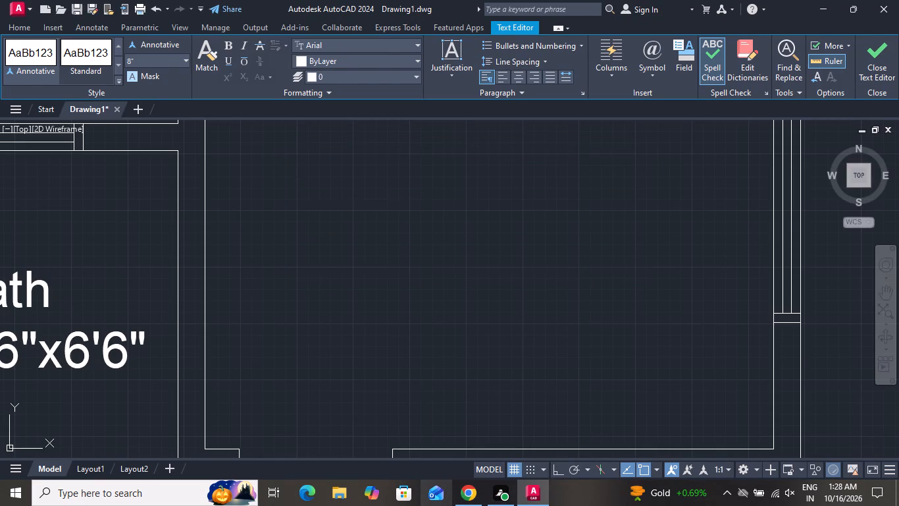
Replace the label text in the south-east space with "lounge/kit" and "16'6"x6'0"" on a second line.
scroll(446, 326, "down", 4)
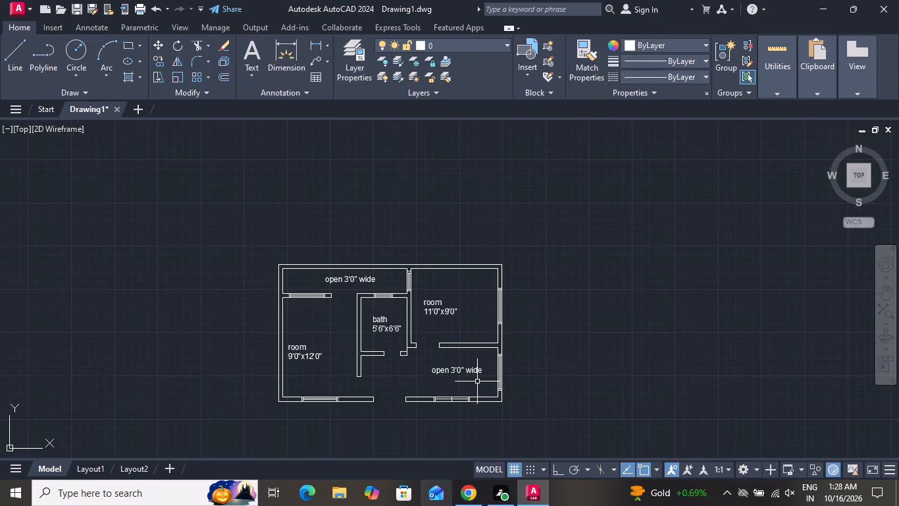
scroll(477, 381, "up", 3)
double_click(481, 336)
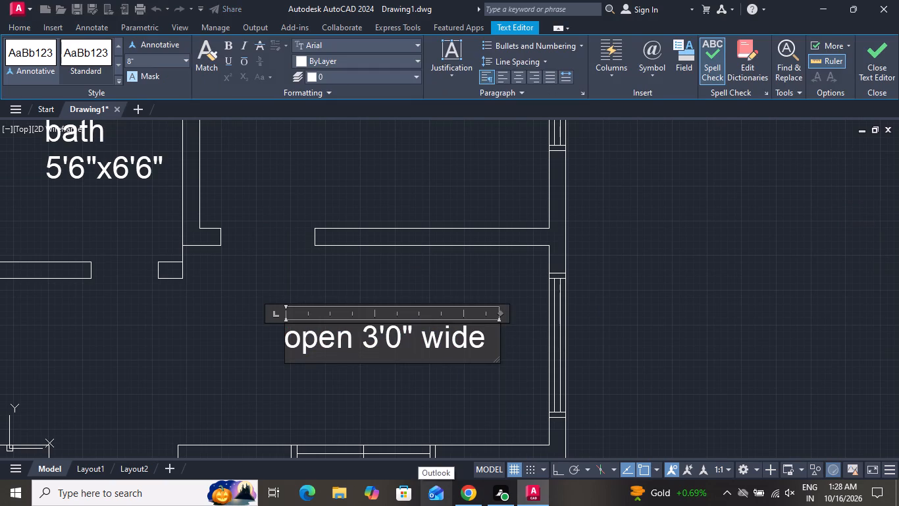
key("BackSpace")
key("BackSpace")
key("BackSpace")
key("BackSpace")
key("BackSpace")
key("BackSpace")
key("BackSpace")
key("BackSpace")
key("BackSpace")
key("BackSpace")
key("BackSpace")
key("BackSpace")
key("BackSpace")
key("BackSpace")
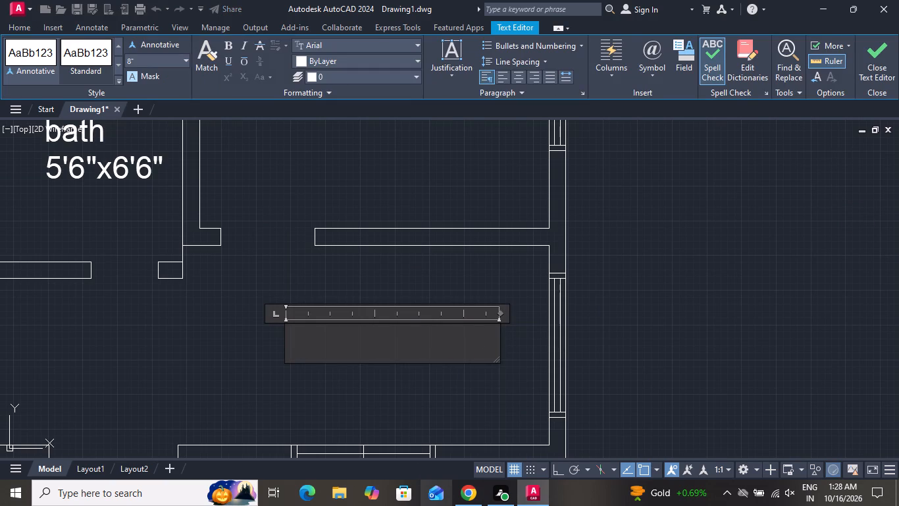
key("l")
type("oun")
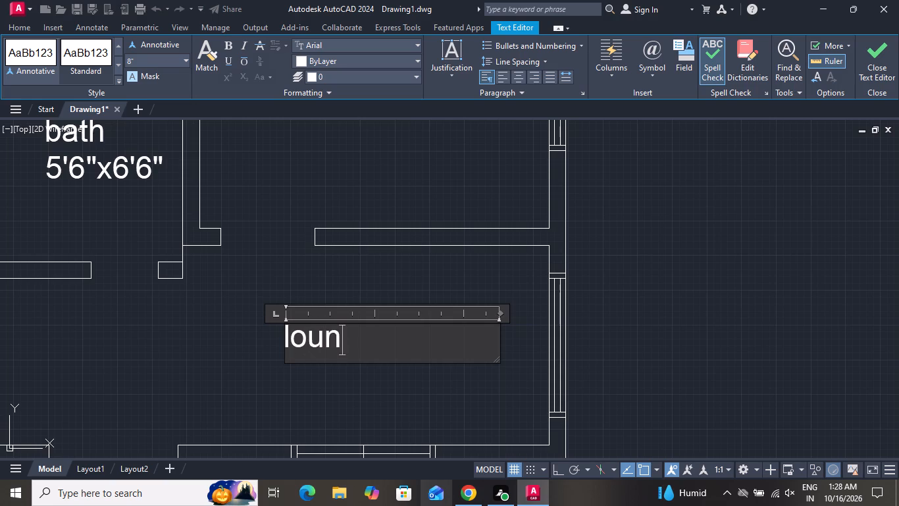
type("ge")
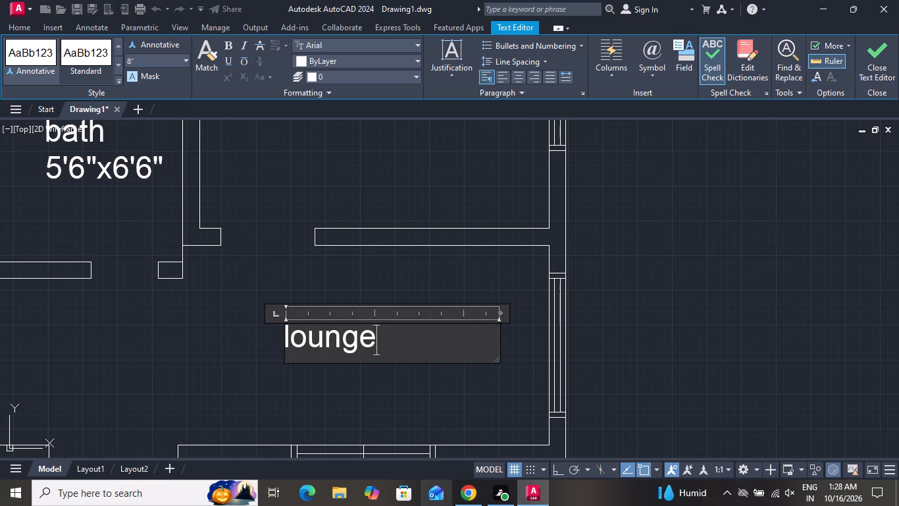
key("slash")
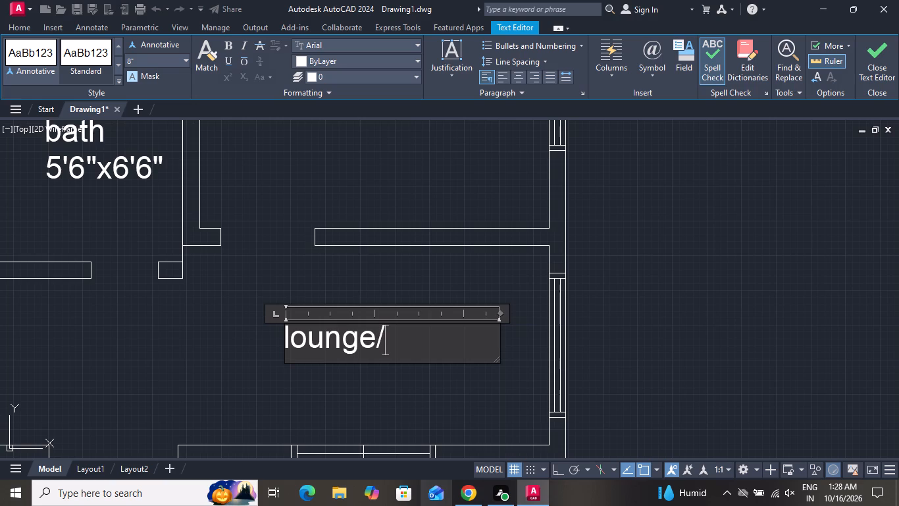
type("kit")
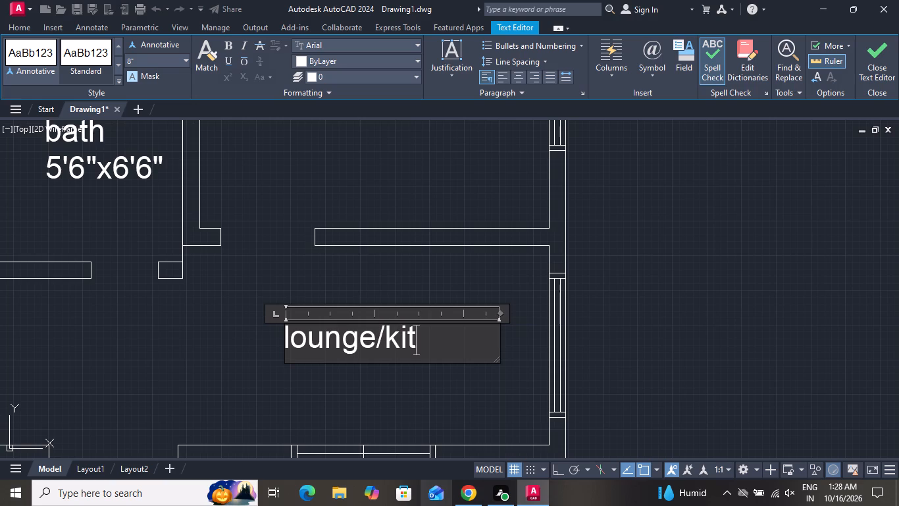
key("Return")
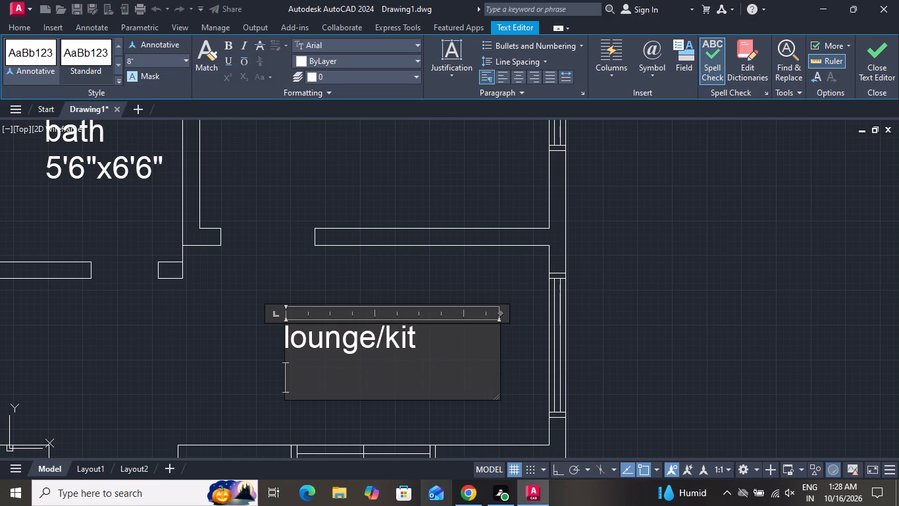
key("1")
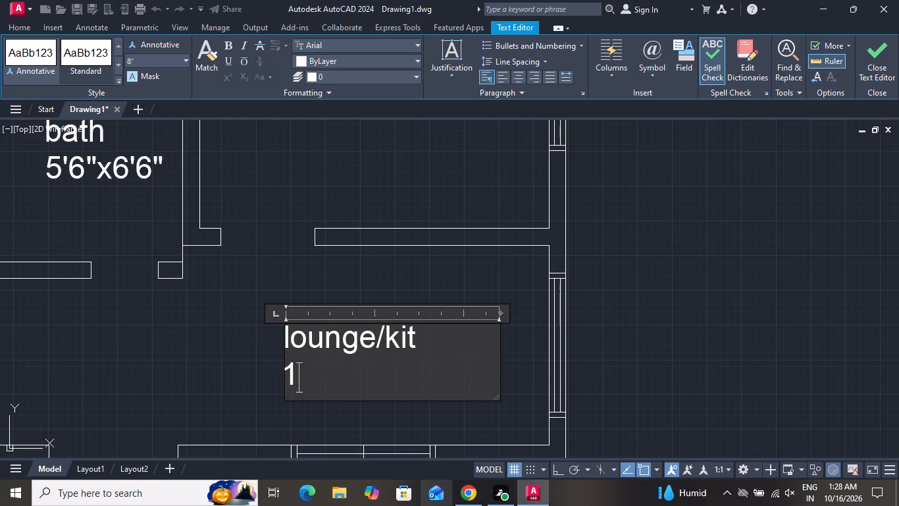
key("6")
key("apostrophe")
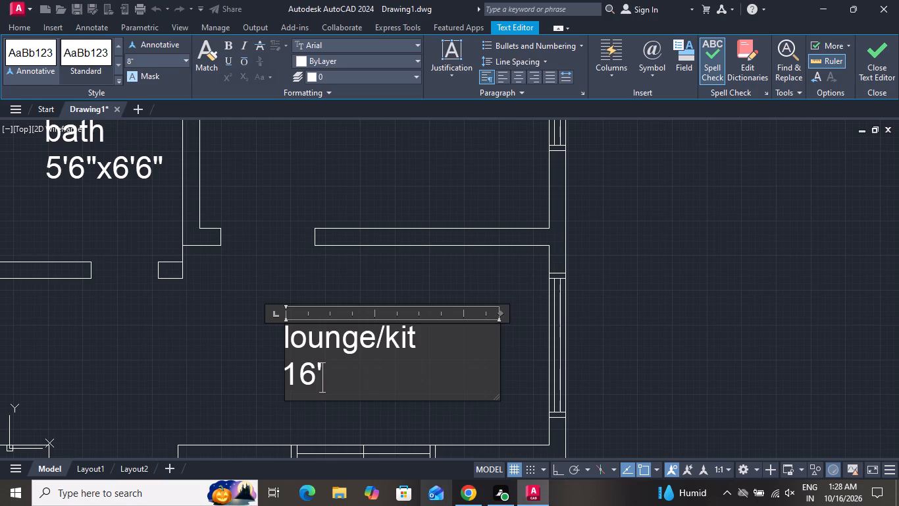
key("6")
key("shift+quotedbl")
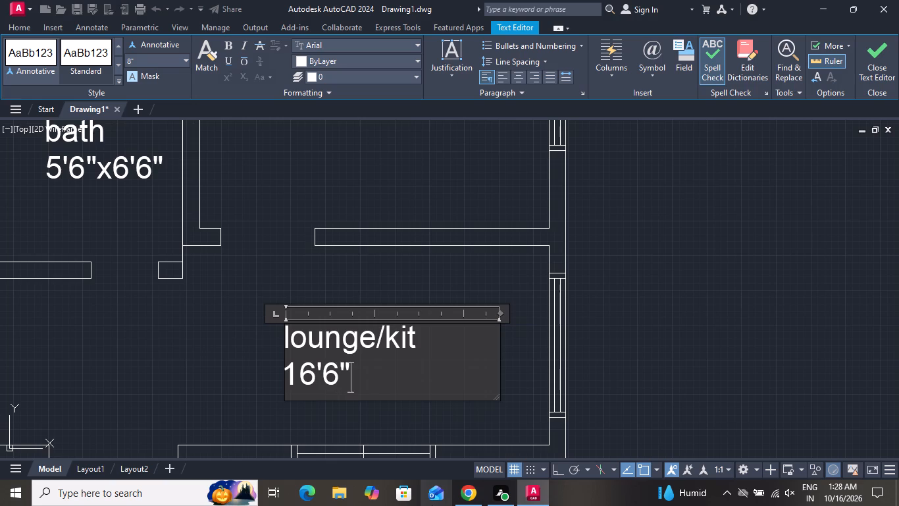
key("x")
key("6")
key("apostrophe")
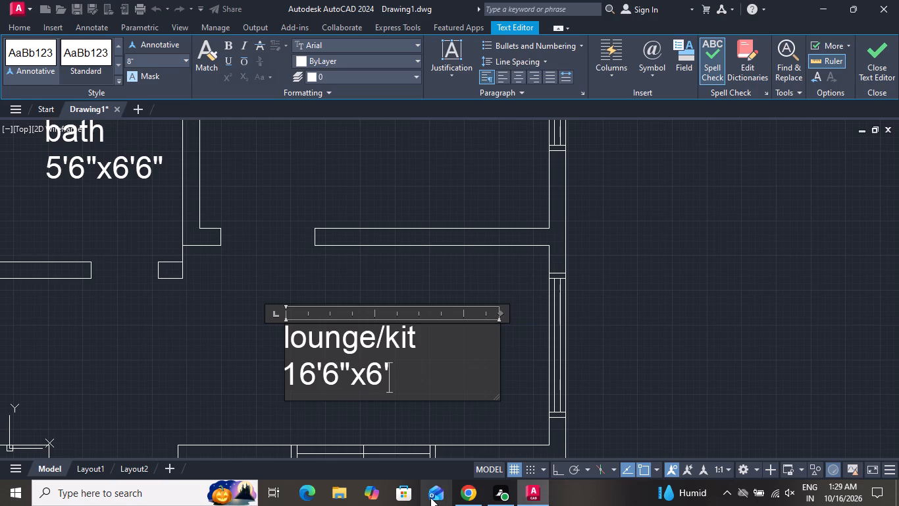
key("0")
key("shift+quotedbl")
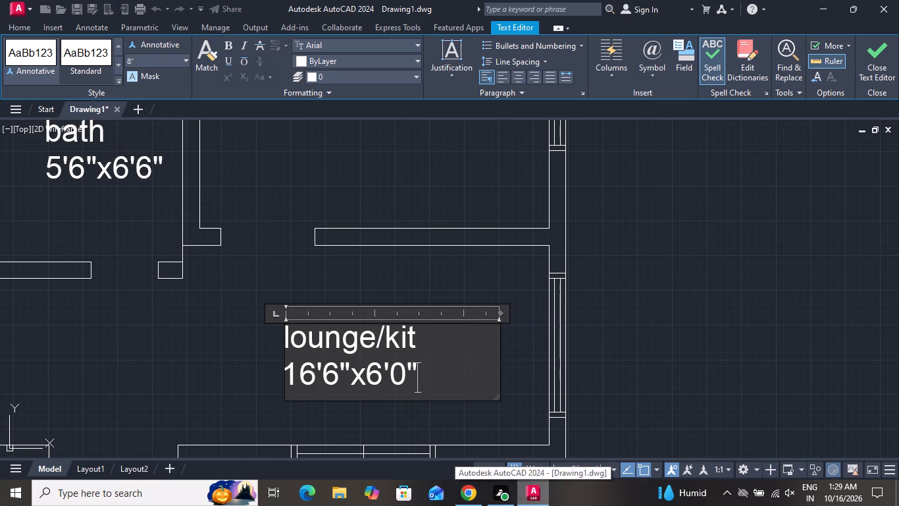
left_click(110, 365)
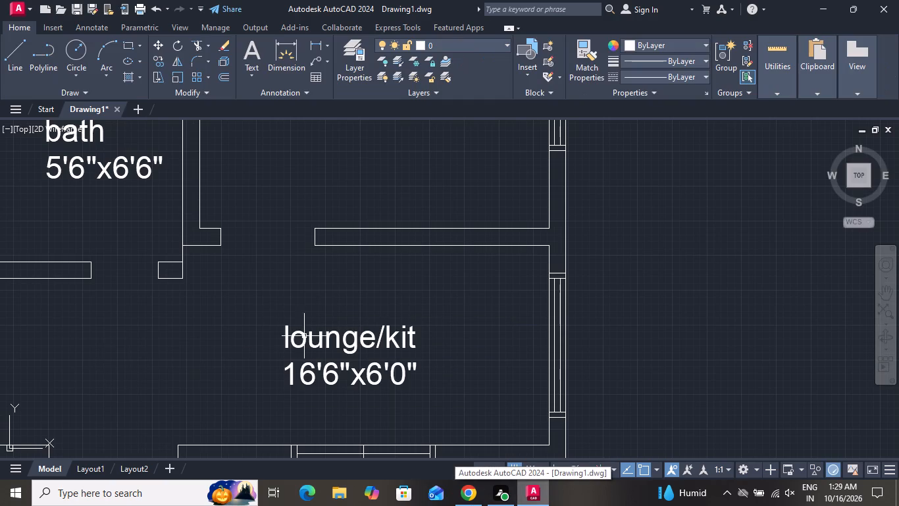
Move the lounge/kit label north into the north-east room, just above the partition wall.
left_click(440, 329)
left_click(335, 352)
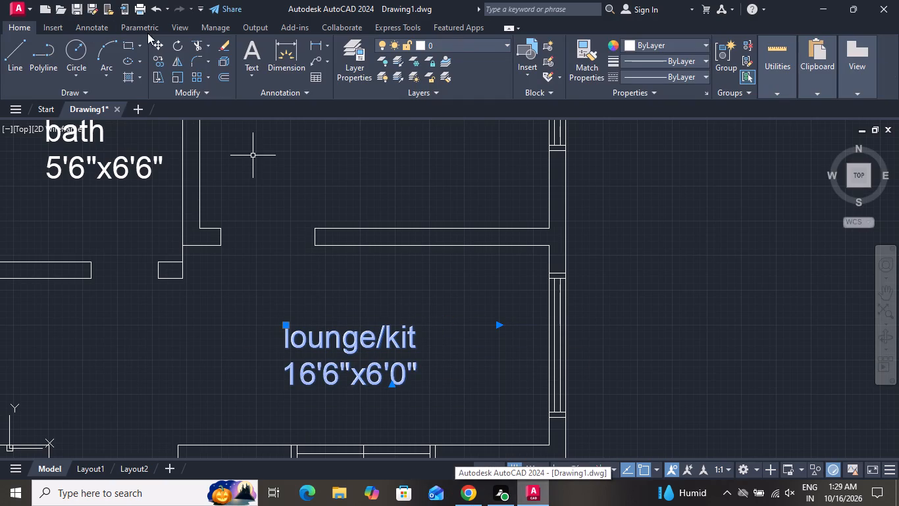
left_click(161, 44)
left_click(347, 364)
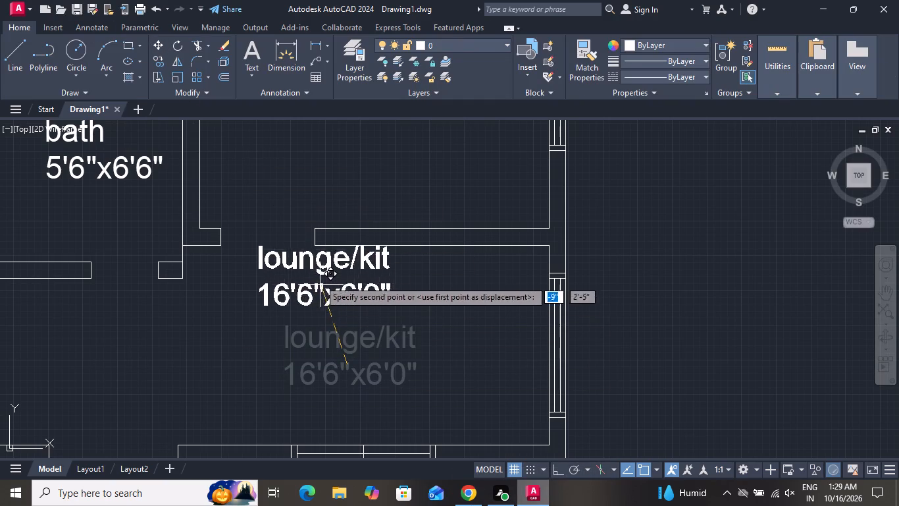
left_click(319, 201)
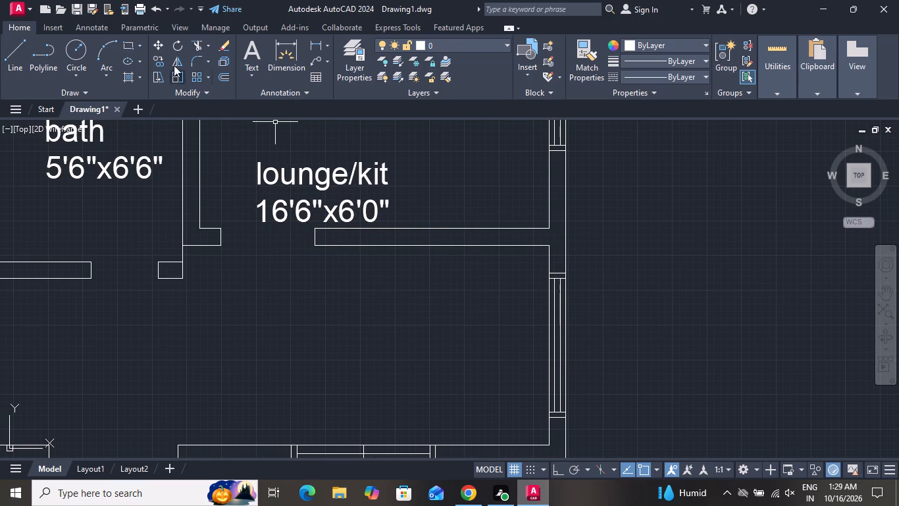
With Ortho on, draw a vertical line across the lounge's east end, from the partition wall to the south wall's inner face.
left_click(18, 40)
scroll(453, 171, "down", 2)
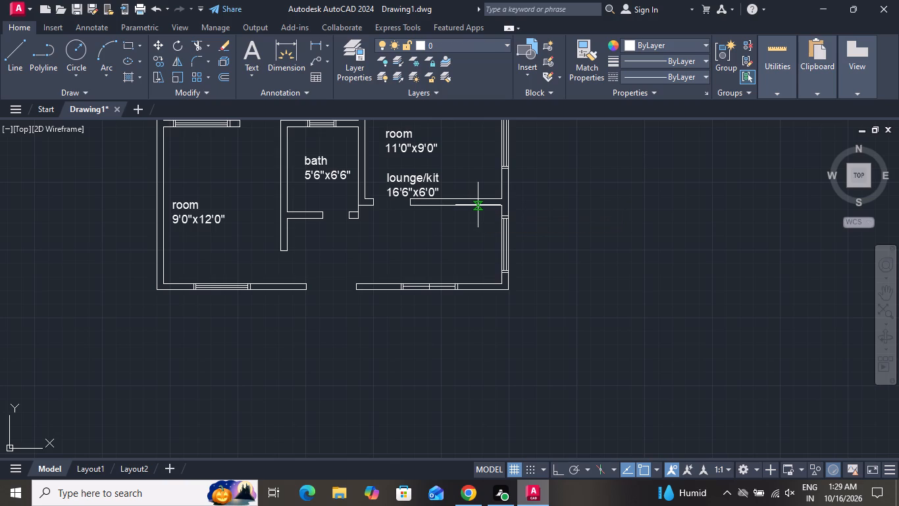
left_click(478, 205)
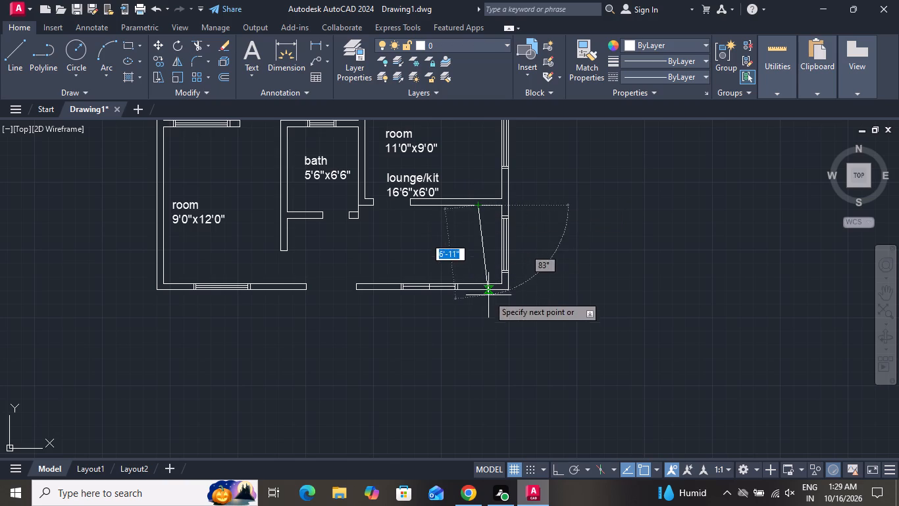
left_click(561, 470)
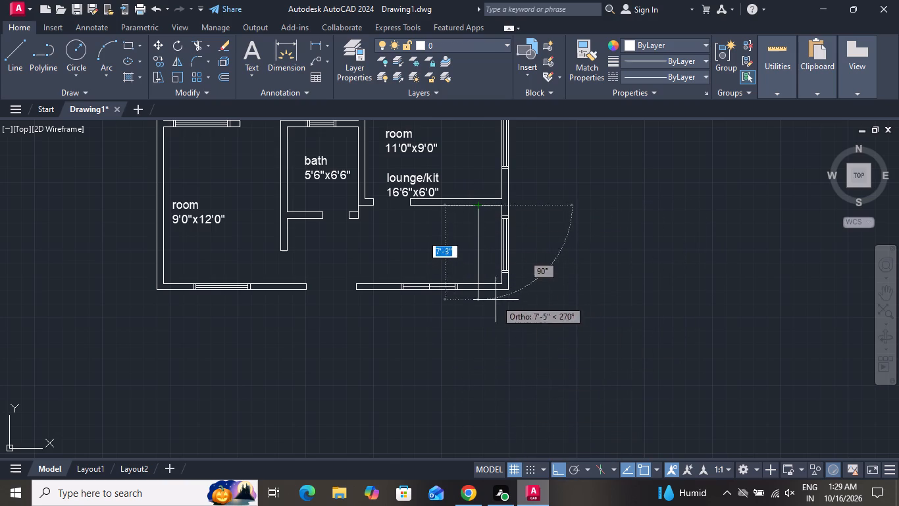
scroll(483, 283, "up", 3)
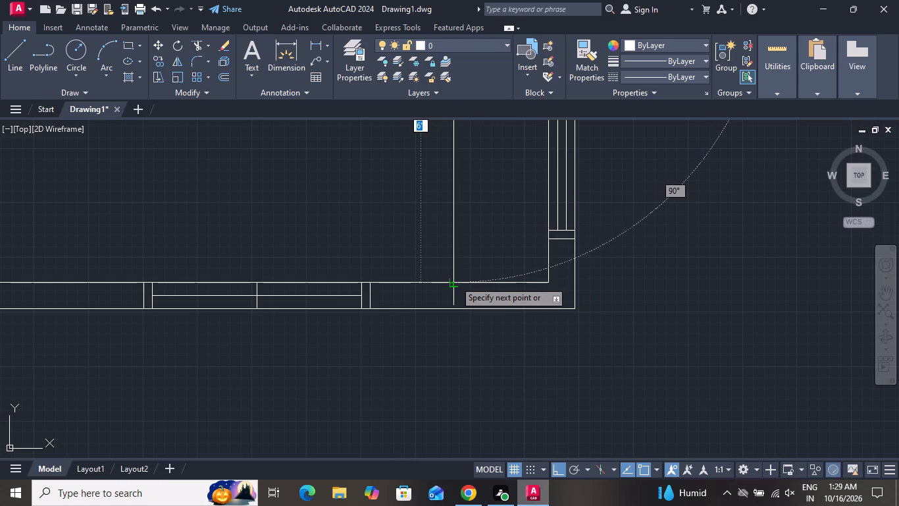
left_click(455, 281)
right_click(455, 280)
left_click(480, 295)
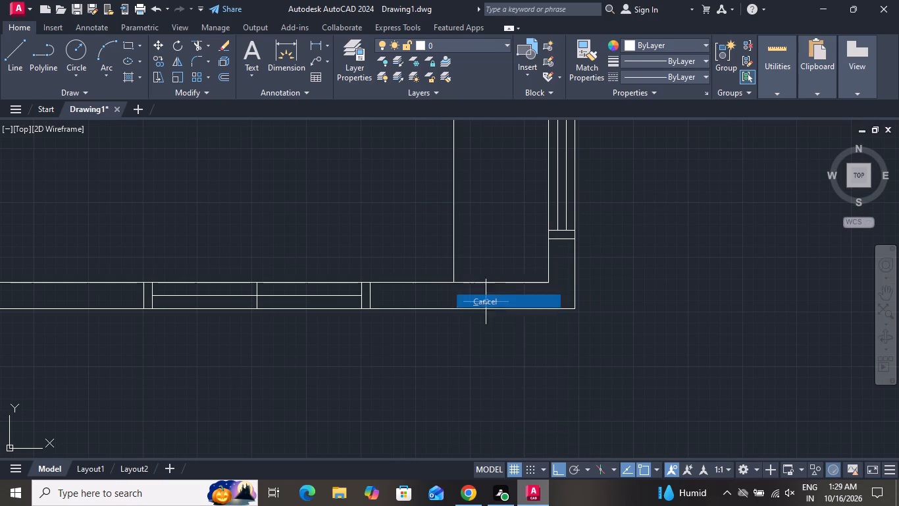
Offset the lounge's vertical line westward by 10", creating two successive parallel copies.
scroll(488, 350, "down", 2)
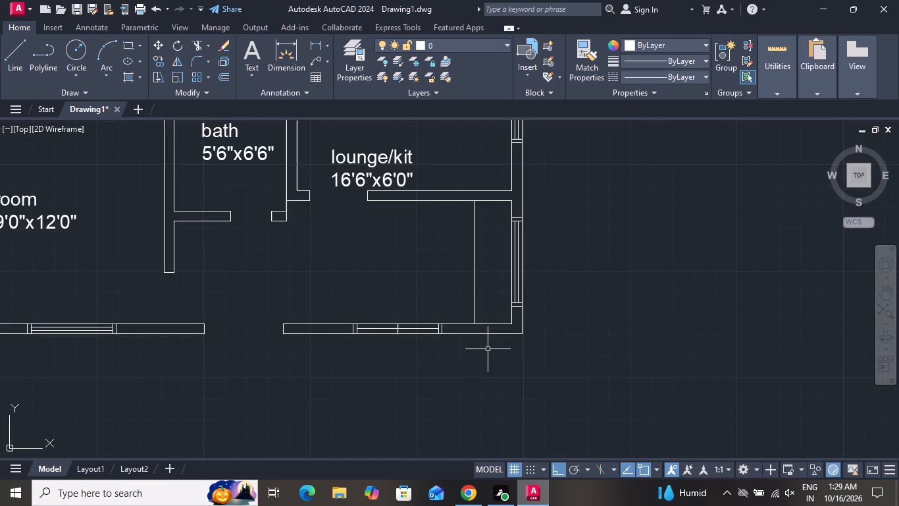
type("o")
key("space")
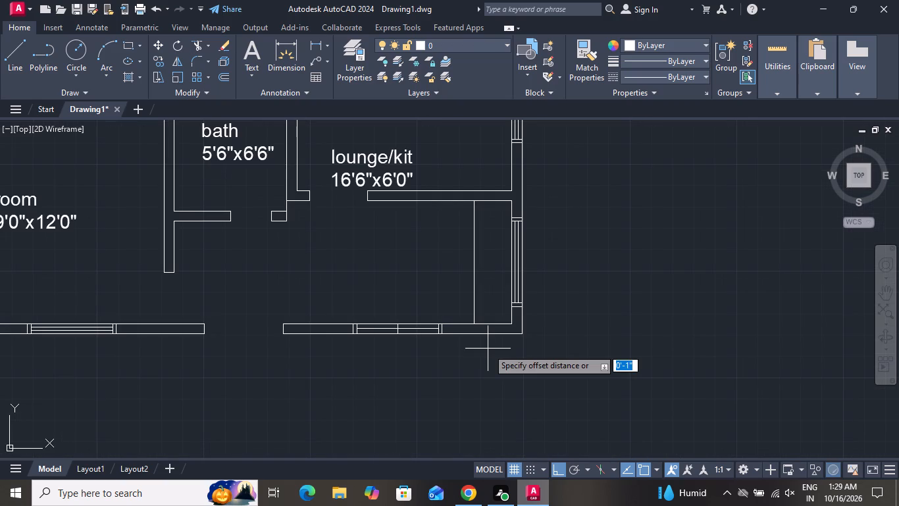
type("10")
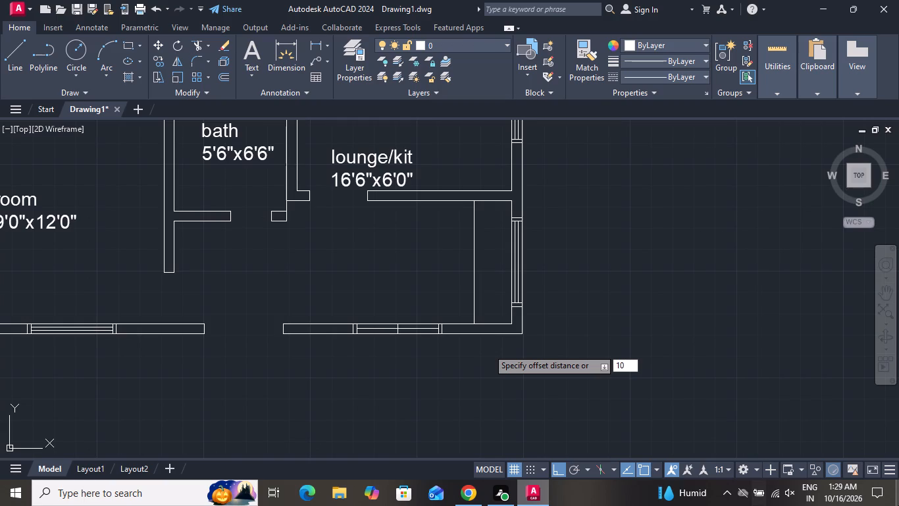
key("shift+quotedbl")
key("Return")
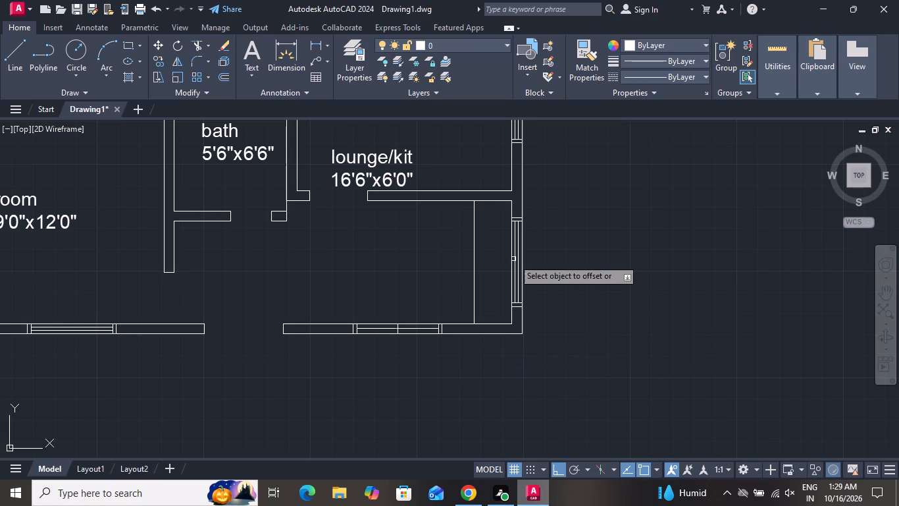
left_click(473, 253)
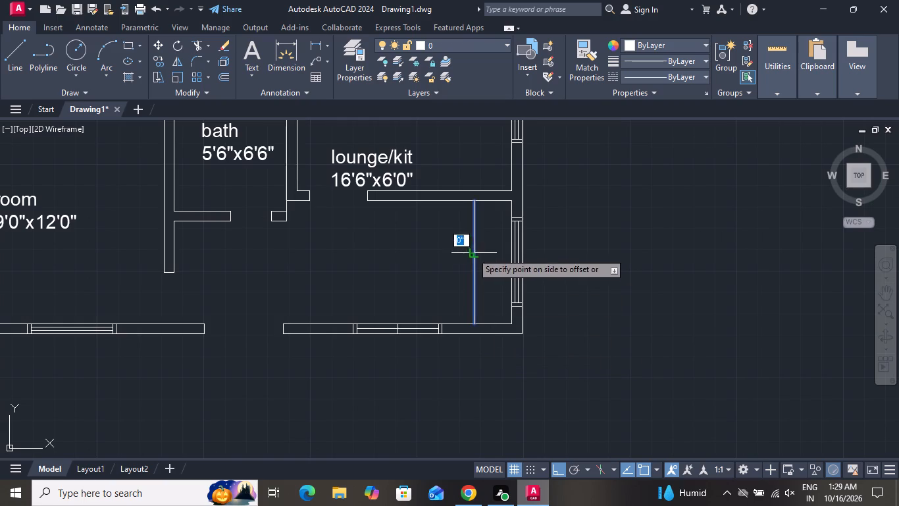
left_click(466, 256)
left_click(457, 264)
left_click(451, 267)
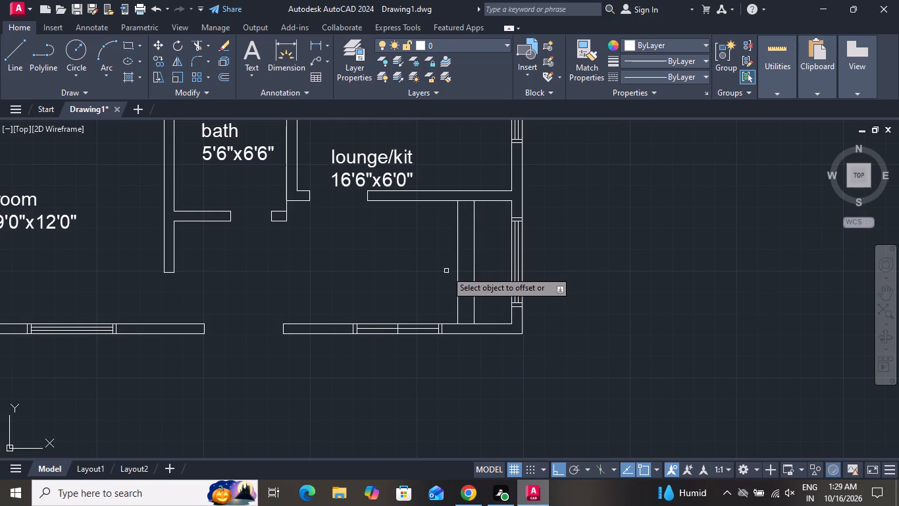
double_click(456, 266)
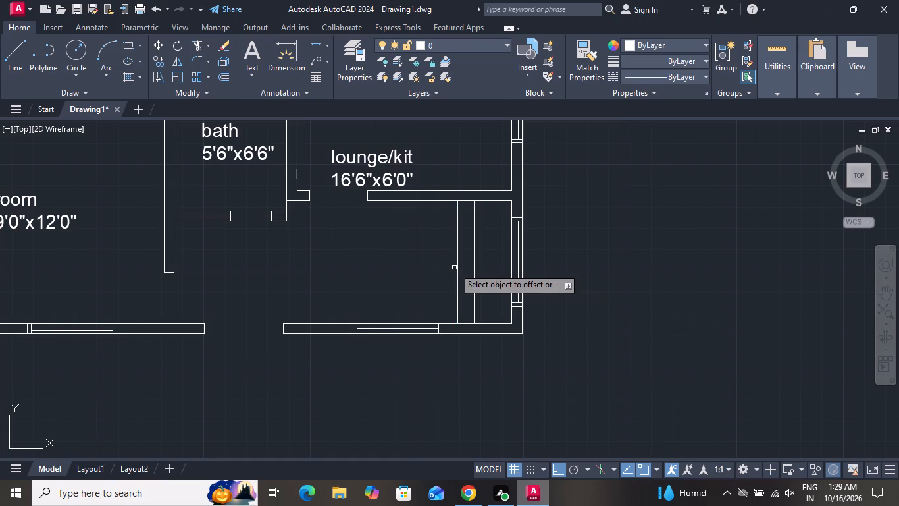
left_click(457, 268)
left_click(450, 273)
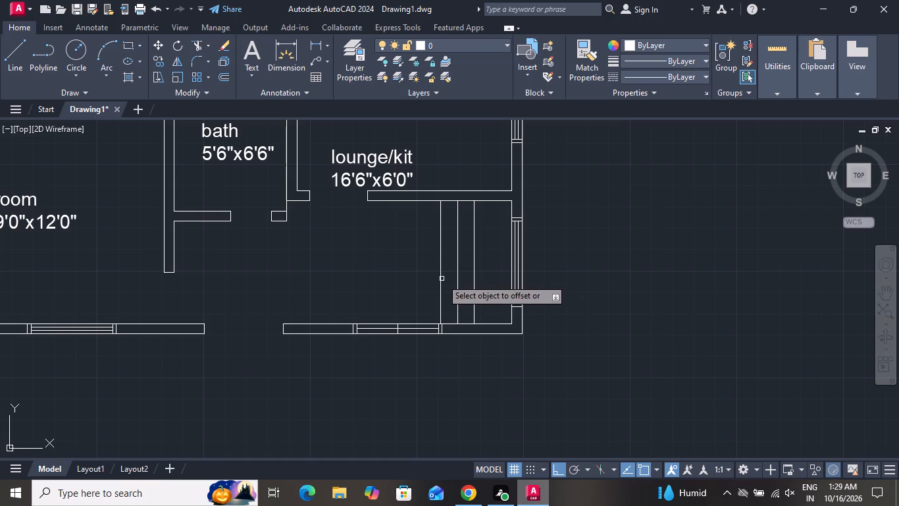
Continue the 10" offsets westward from the newest line, adding four more parallel lines up to the partition's door opening.
double_click(441, 279)
left_click(434, 284)
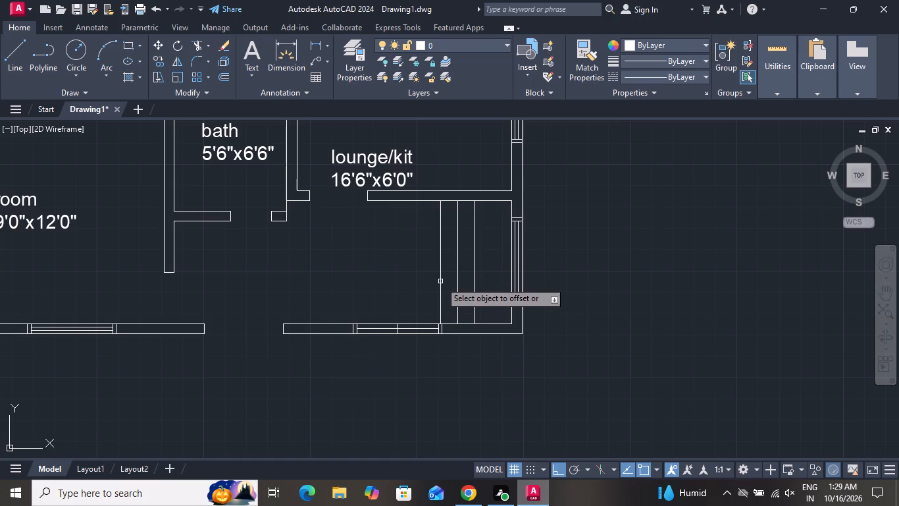
left_click(440, 281)
left_click(435, 283)
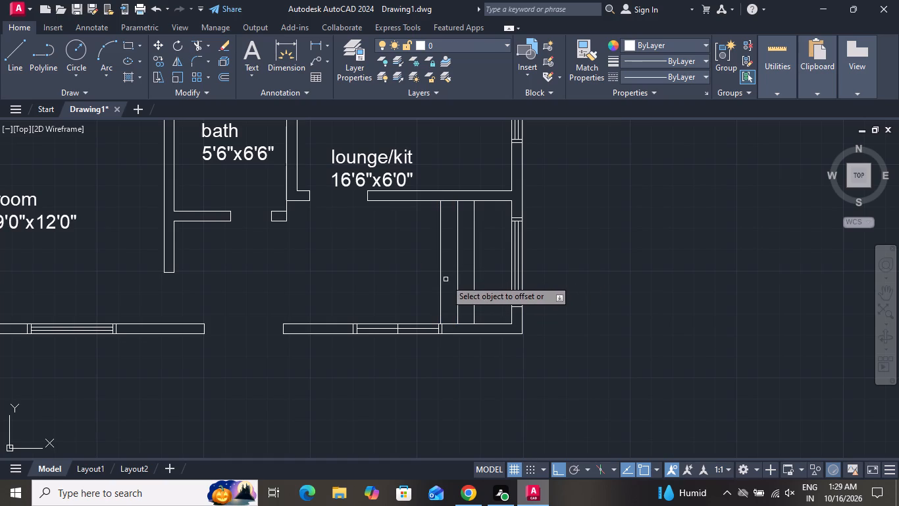
left_click(441, 283)
left_click(408, 289)
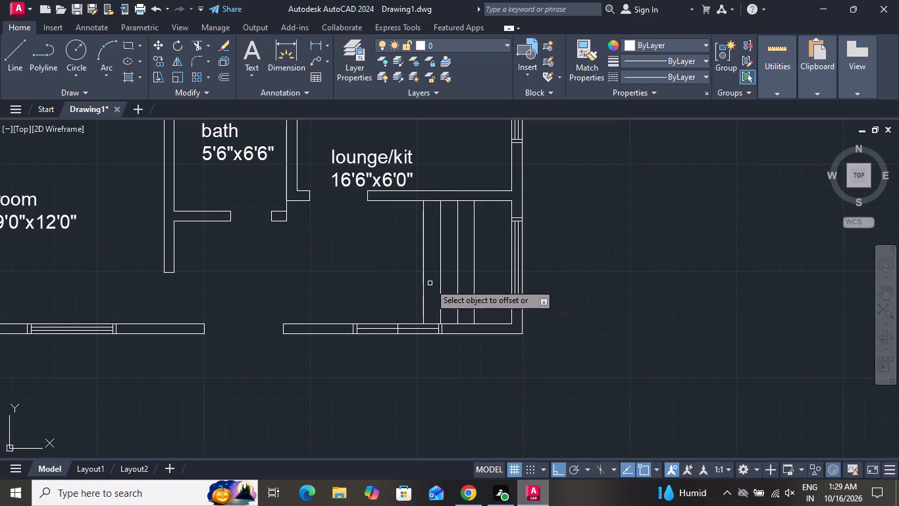
left_click(424, 289)
left_click(403, 291)
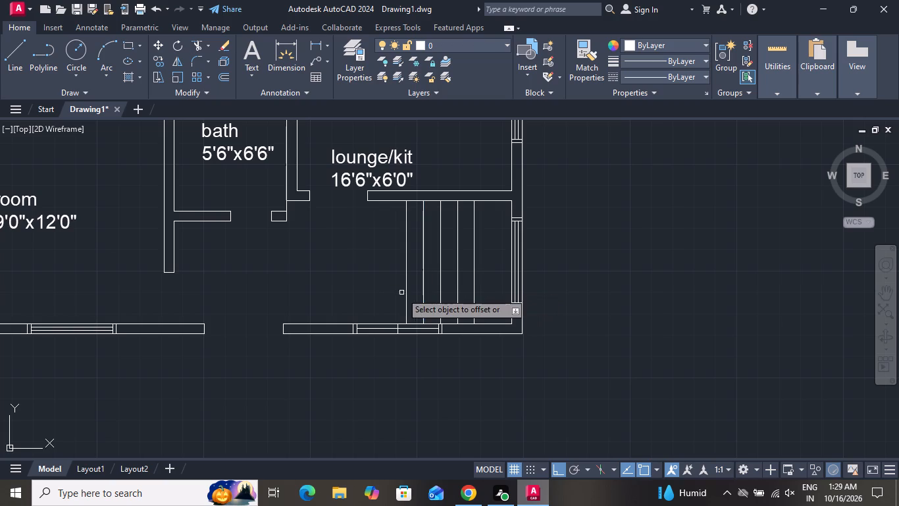
double_click(405, 288)
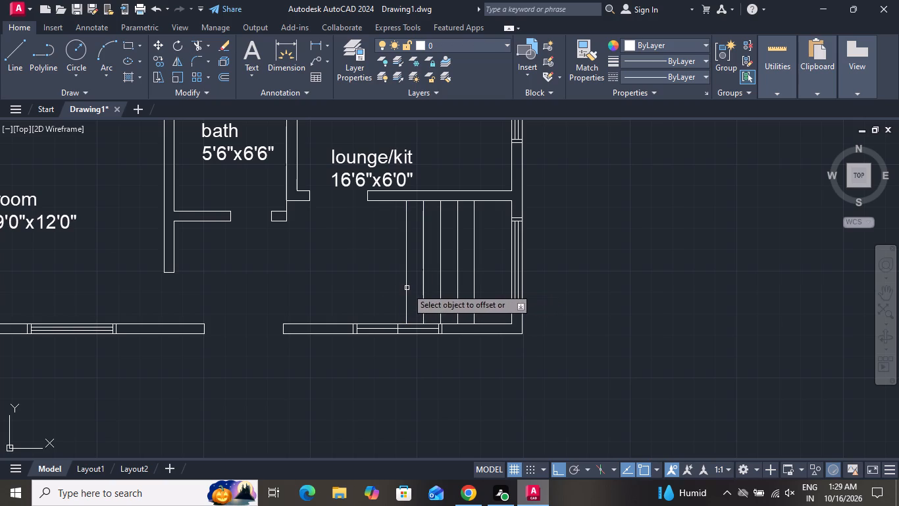
left_click(407, 288)
left_click(398, 293)
left_click(390, 292)
left_click(360, 293)
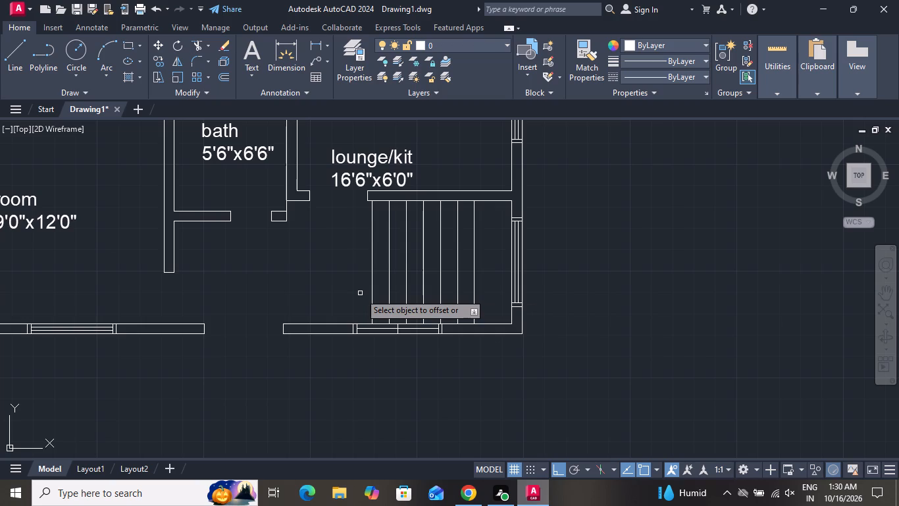
Add five more 10" offsets westward, ending in line with the east side of the bath wall, and finish Offset.
left_click(372, 275)
left_click(322, 277)
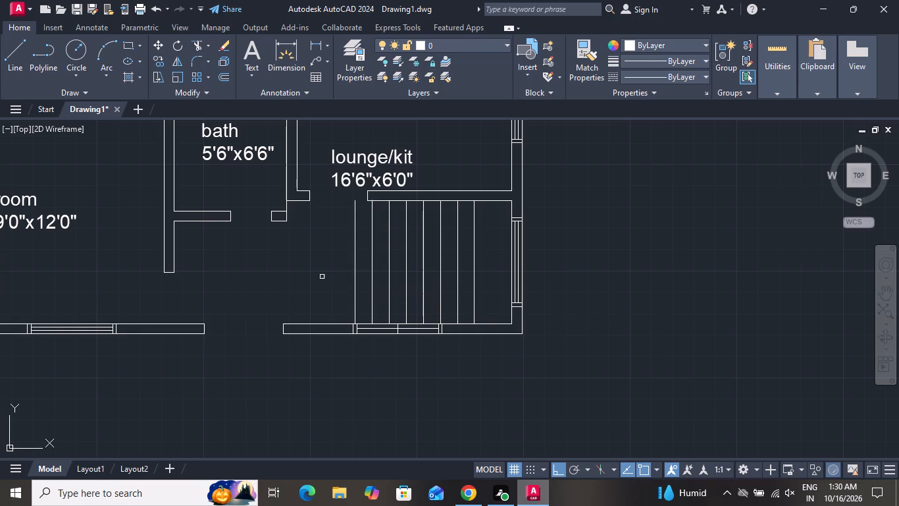
left_click(352, 269)
left_click(342, 273)
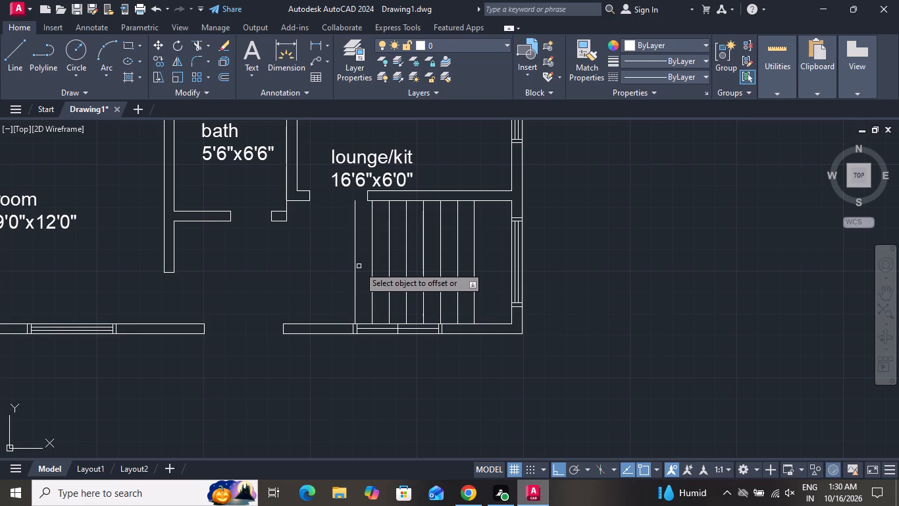
left_click(355, 267)
left_click(347, 271)
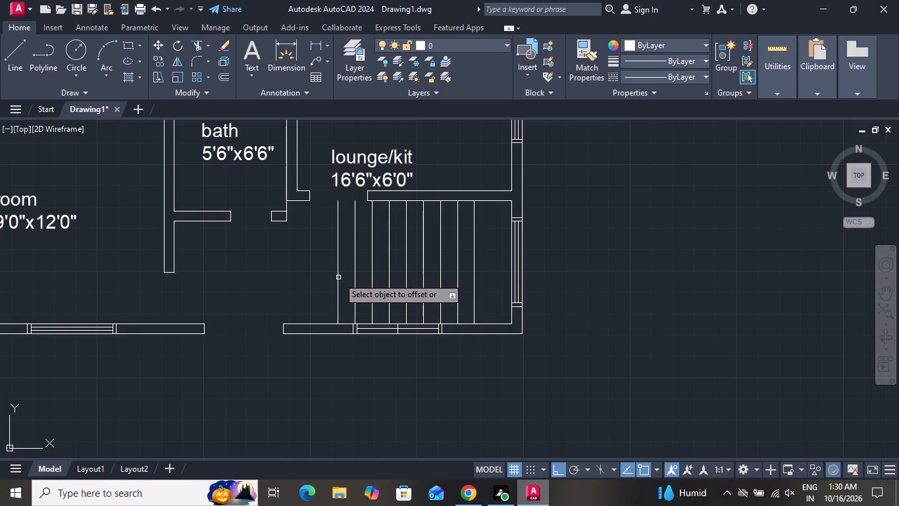
left_click(337, 277)
left_click(309, 283)
double_click(319, 283)
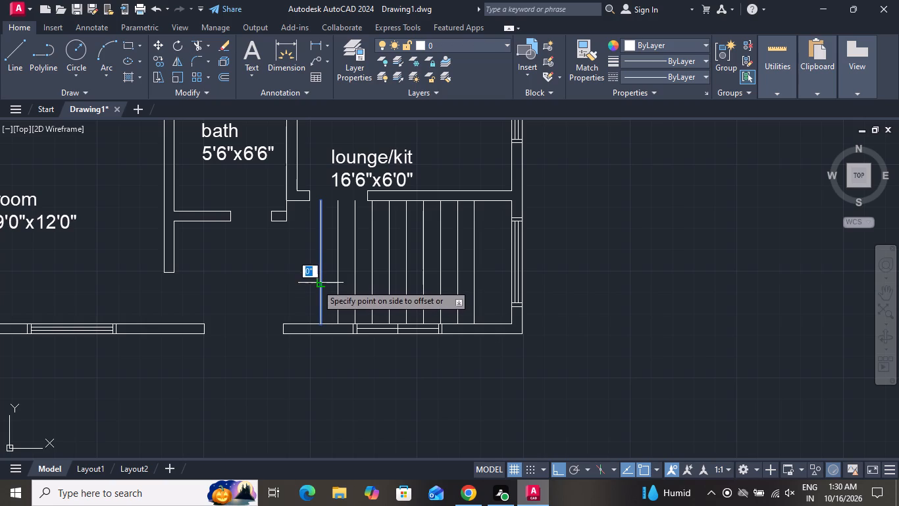
left_click(317, 285)
double_click(321, 281)
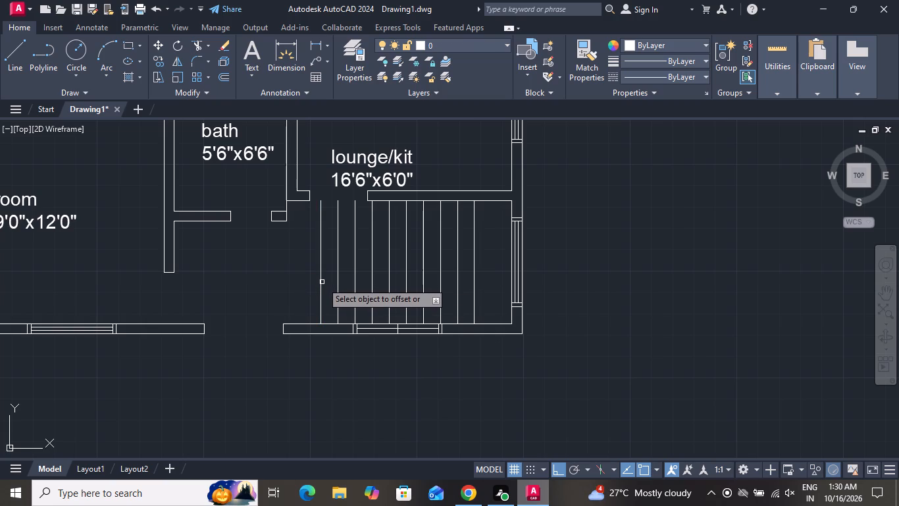
left_click(321, 283)
left_click(290, 290)
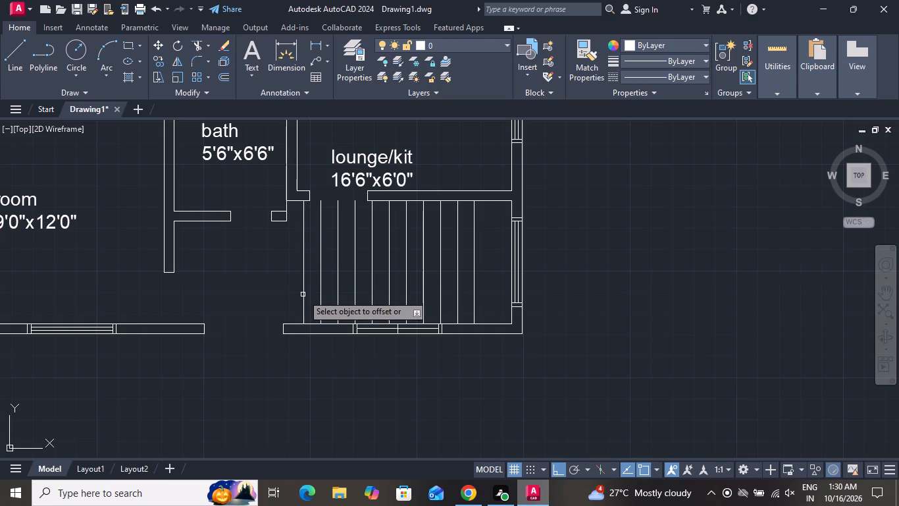
left_click(303, 295)
left_click(289, 294)
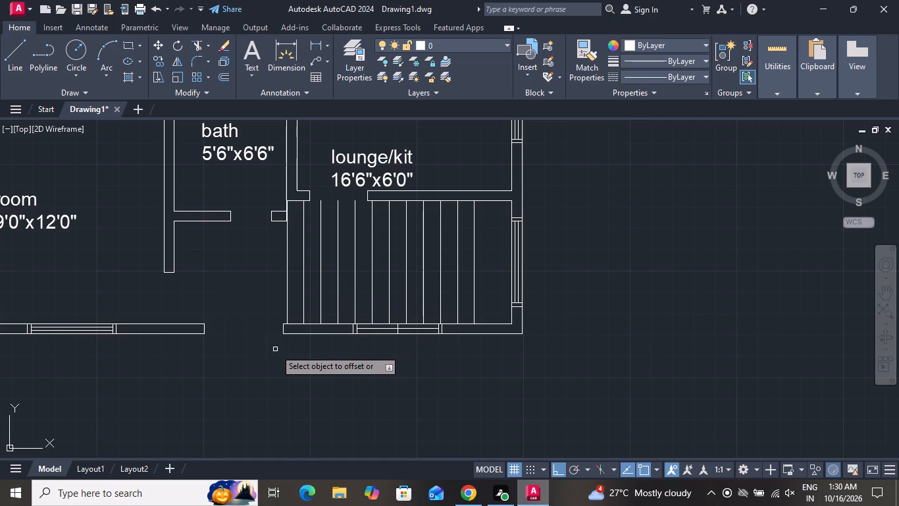
right_click(275, 349)
left_click(308, 231)
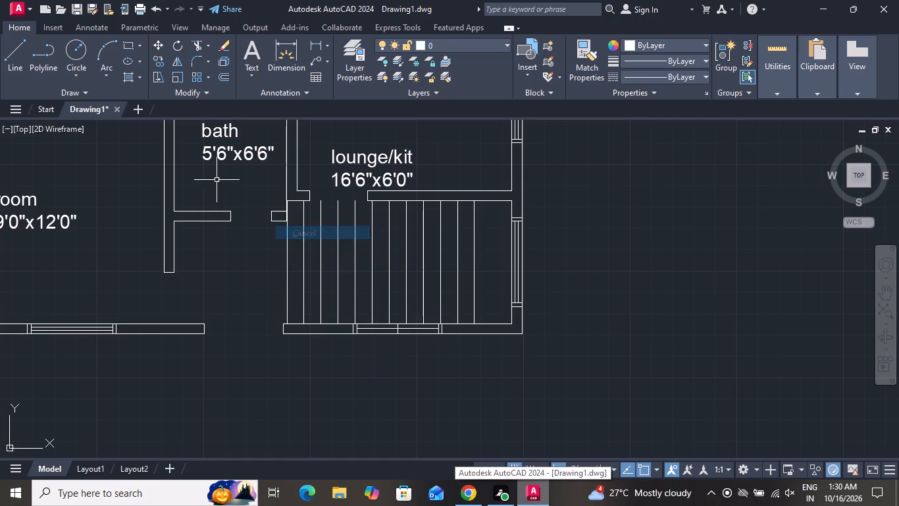
Draw a horizontal line from the easternmost vertical line's midpoint to the westernmost vertical line's midpoint.
left_click(8, 49)
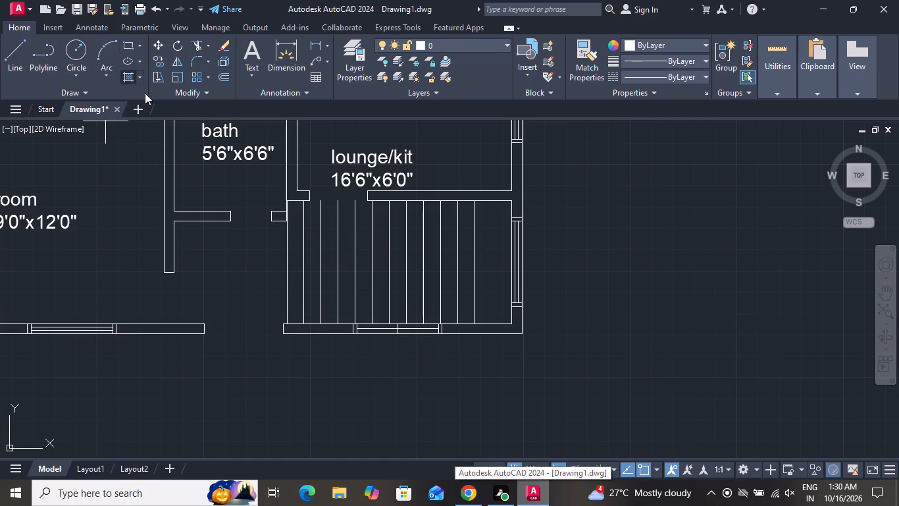
left_click(477, 265)
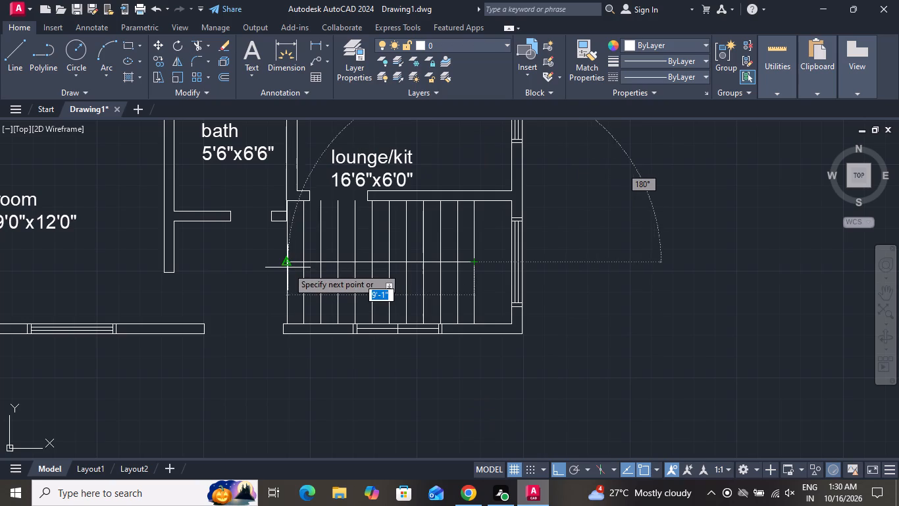
left_click(287, 264)
right_click(293, 264)
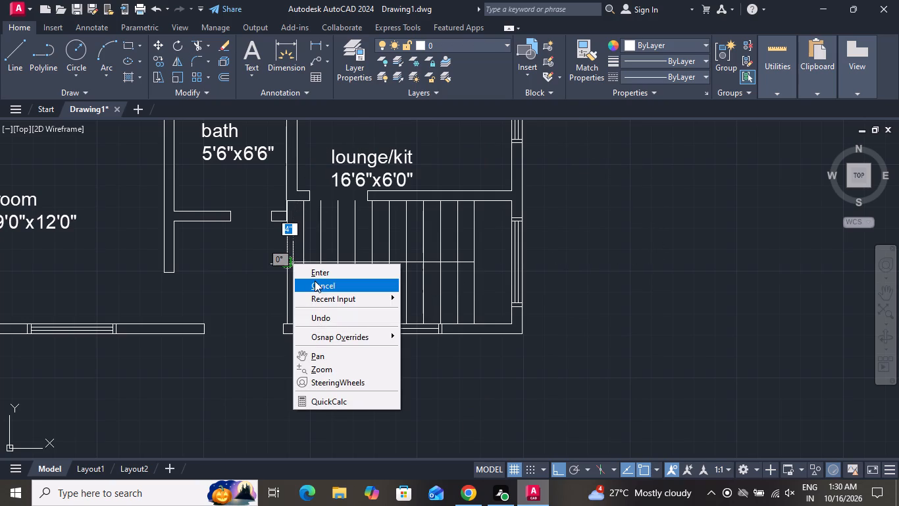
left_click(316, 285)
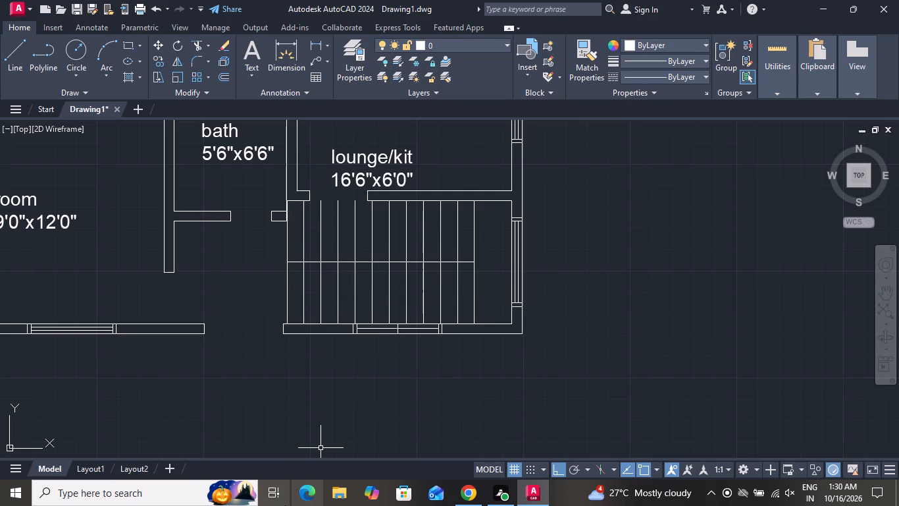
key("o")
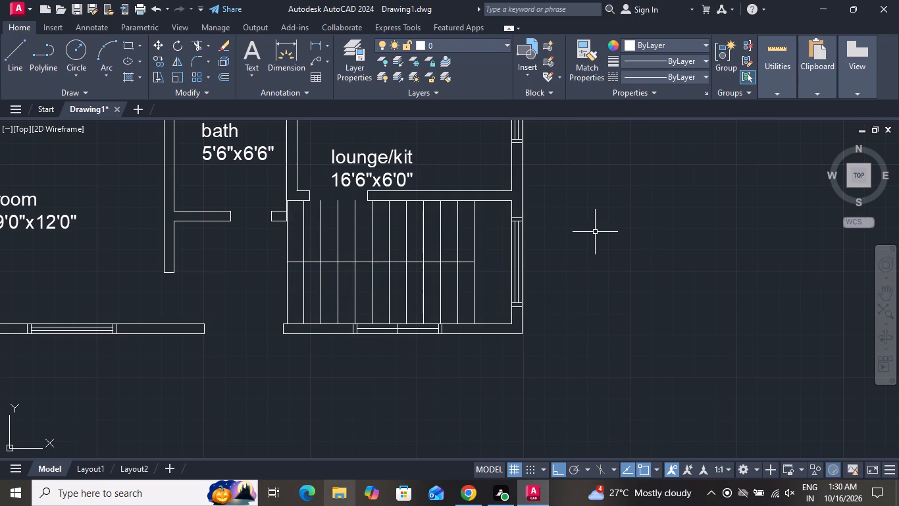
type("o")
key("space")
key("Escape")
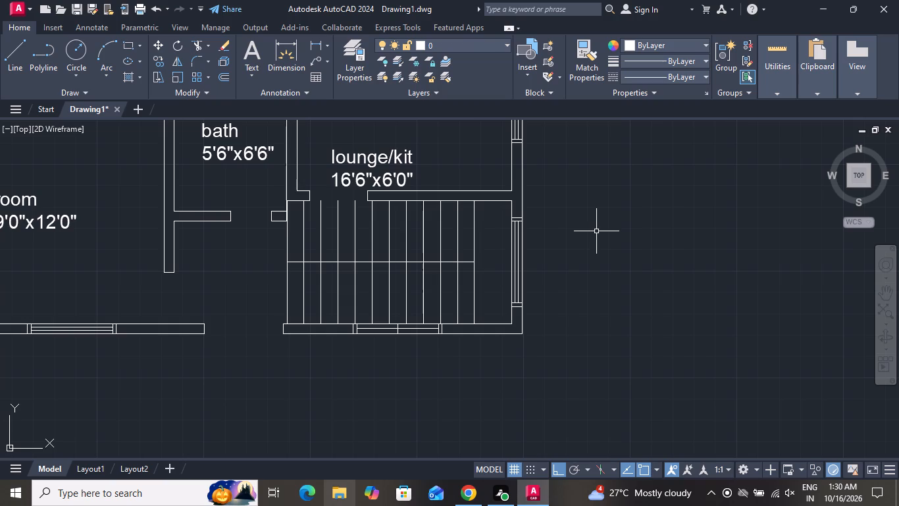
Offset the horizontal centre line by 2" once to the north and once to the south.
key("o")
key("space")
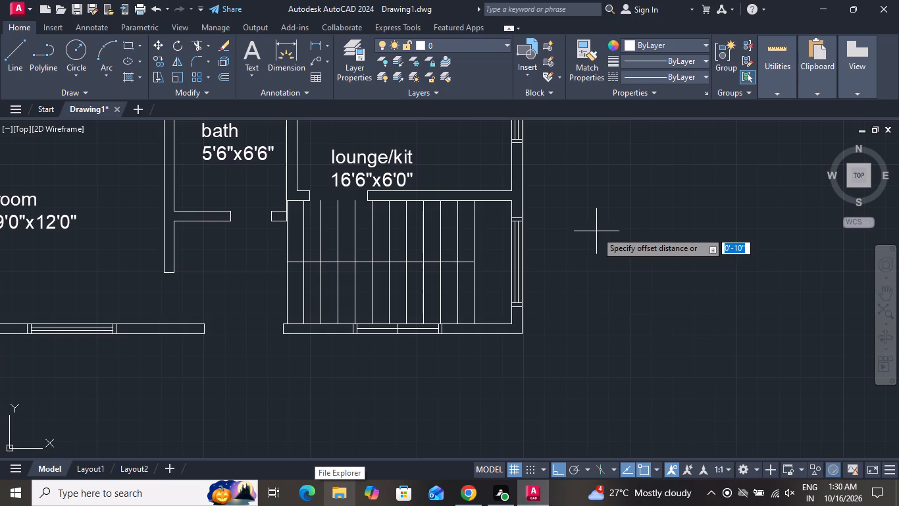
type("2")
key("shift+quotedbl")
key("Return")
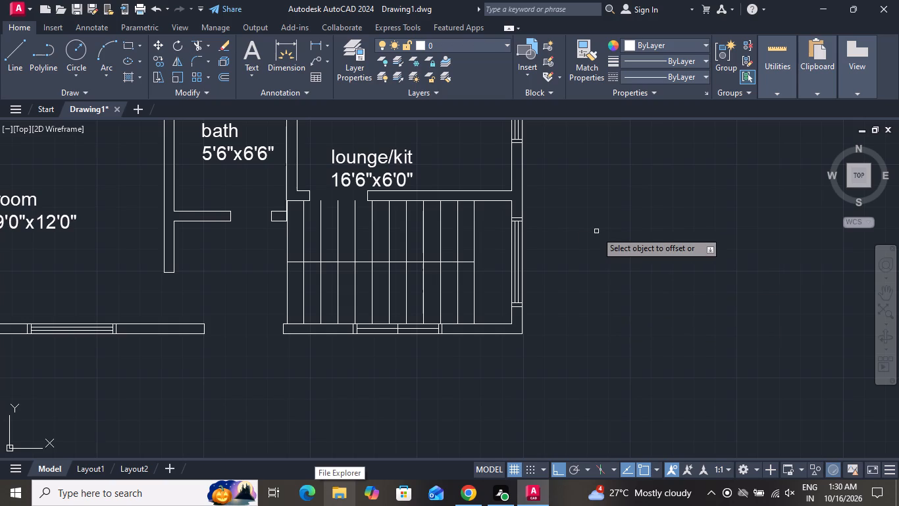
left_click(415, 262)
left_click(415, 254)
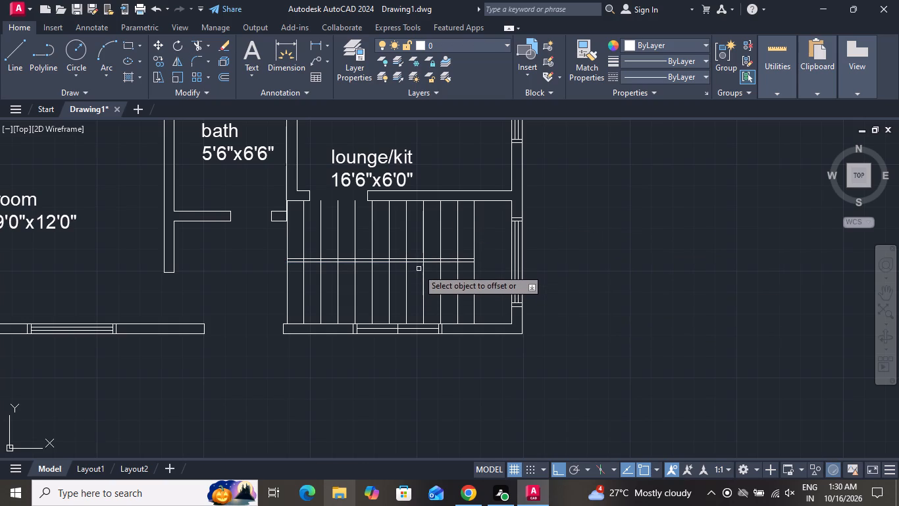
left_click(418, 264)
left_click(419, 287)
right_click(420, 287)
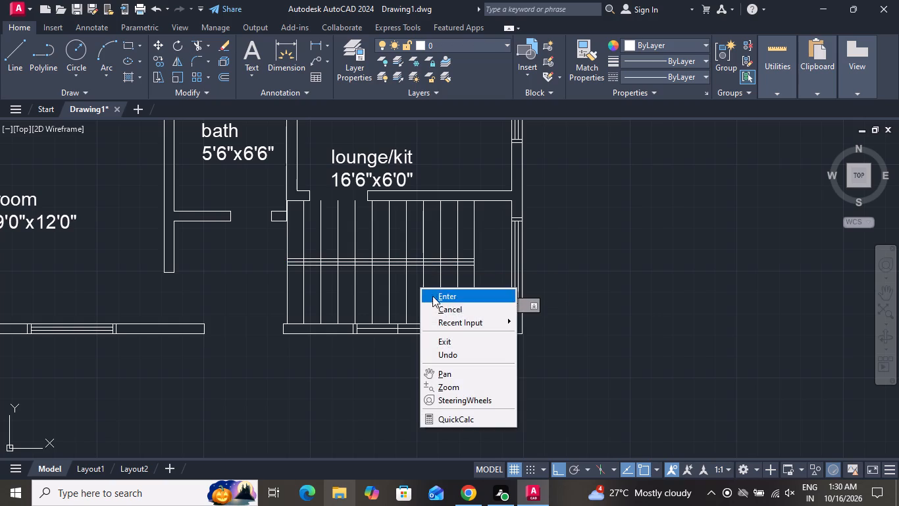
left_click(441, 310)
Delete the original horizontal centre line between its two offset copies.
scroll(380, 262, "up", 3)
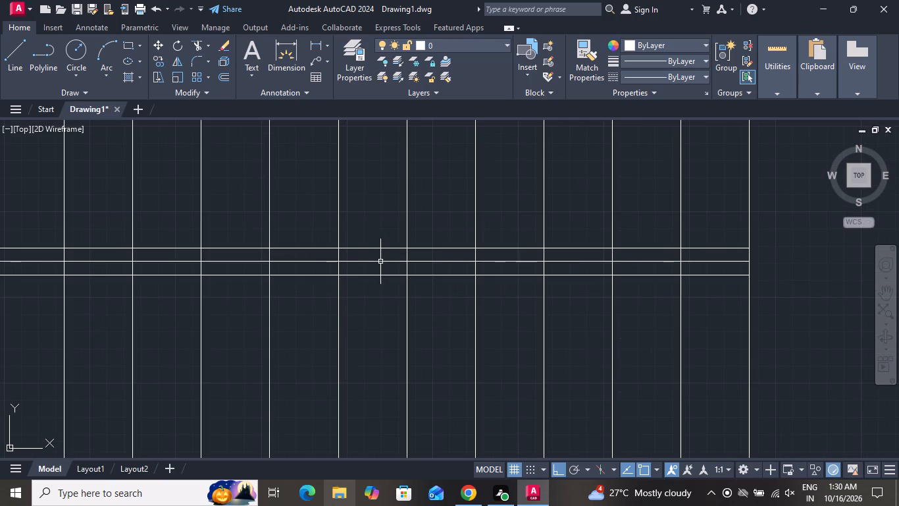
left_click(380, 262)
key("Delete")
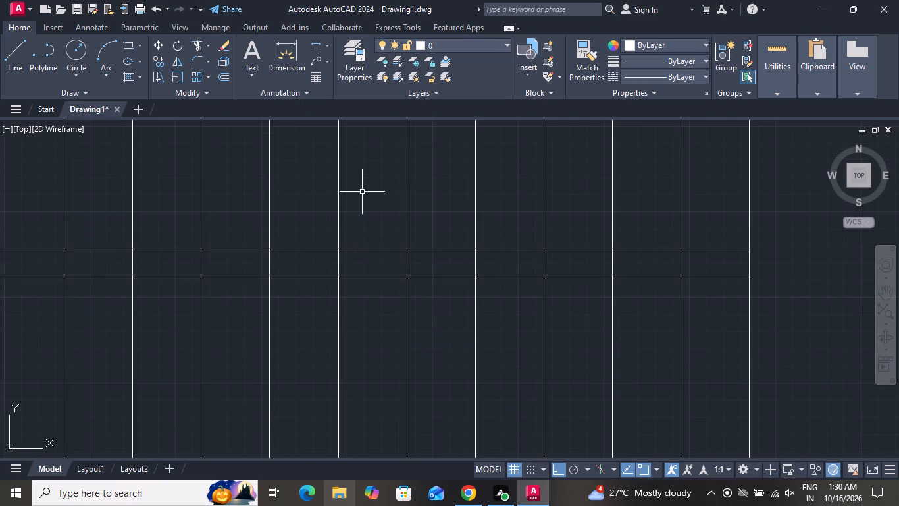
Trim the intermediate vertical tread lines out of the gap between the two horizontal centre lines, using a fence, and finish Trim.
left_click(194, 43)
scroll(313, 225, "down", 2)
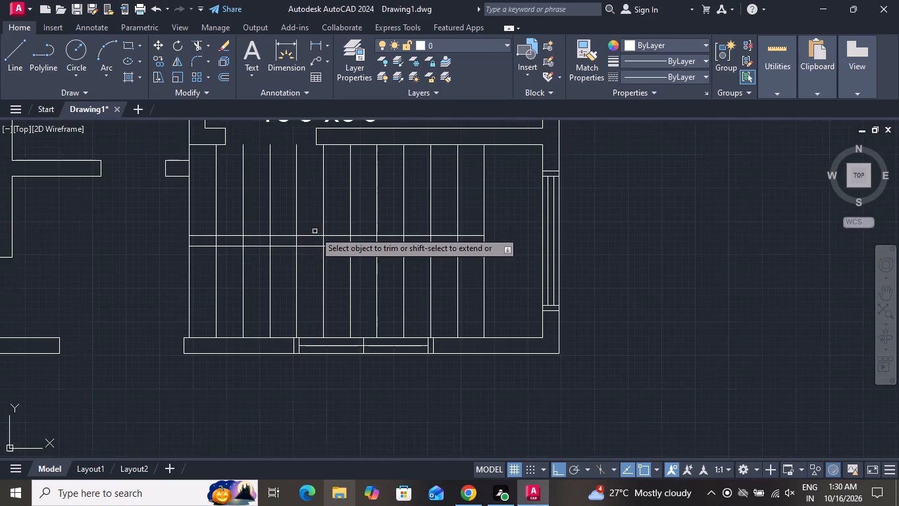
scroll(203, 240, "up", 4)
left_click_drag(203, 239, 211, 235)
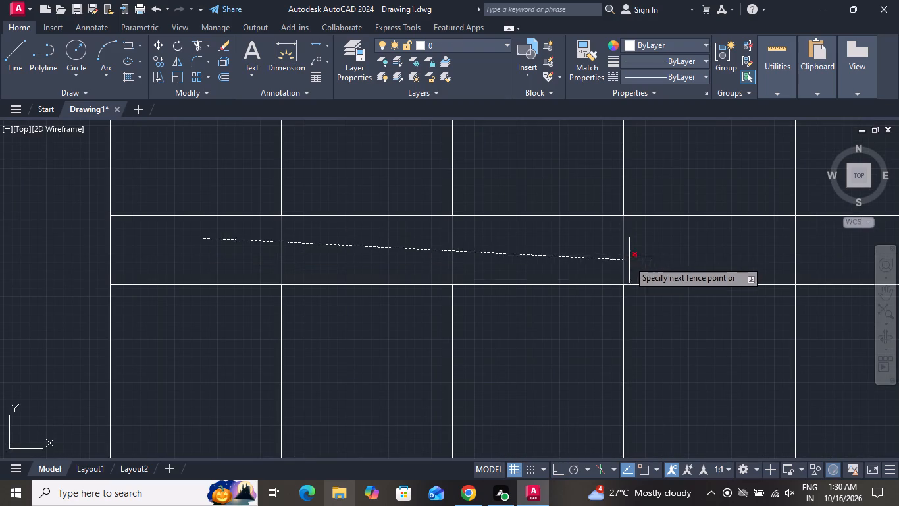
scroll(628, 262, "down", 5)
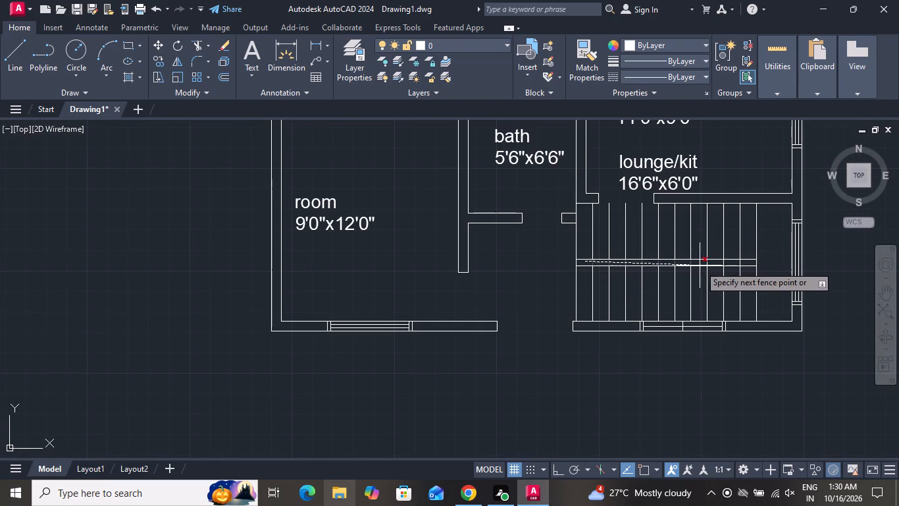
scroll(751, 263, "up", 3)
left_click(718, 256)
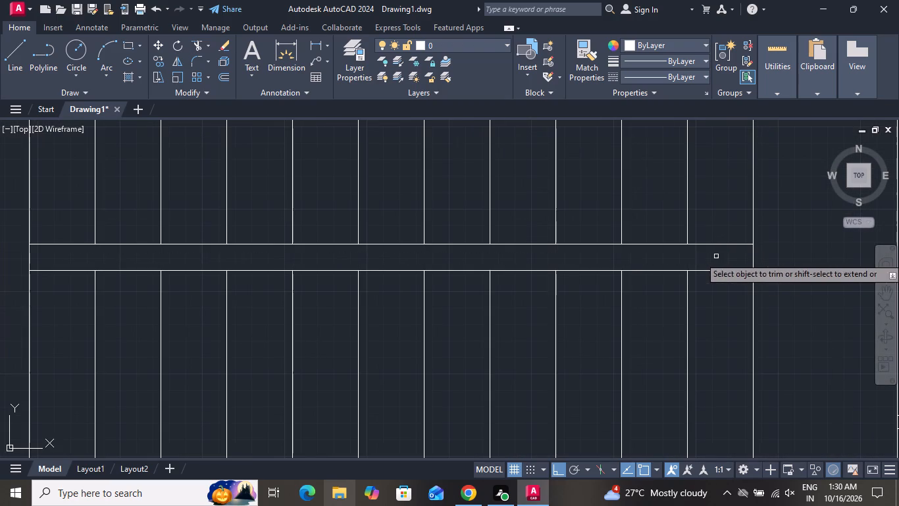
right_click(660, 260)
left_click(677, 280)
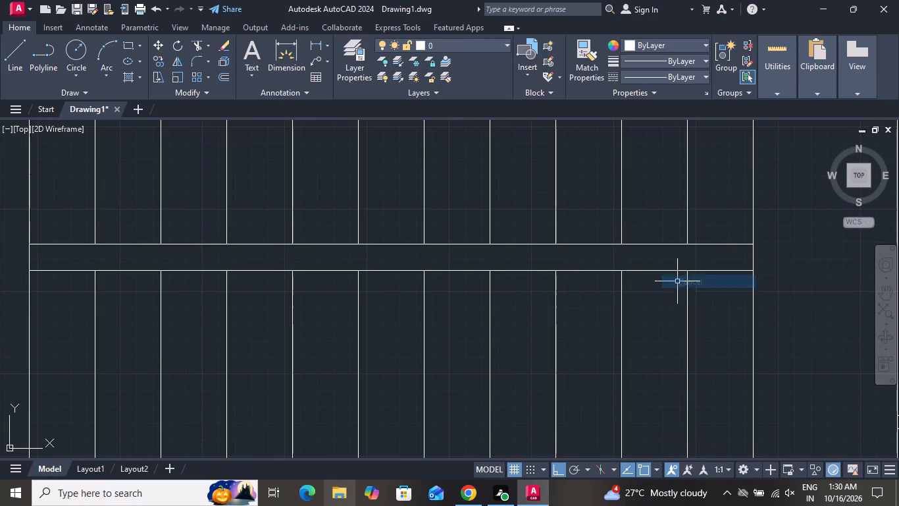
Trim away all tread lines north of the staircase's central band except the two easternmost, and finish Trim.
left_click(193, 44)
scroll(302, 252, "down", 2)
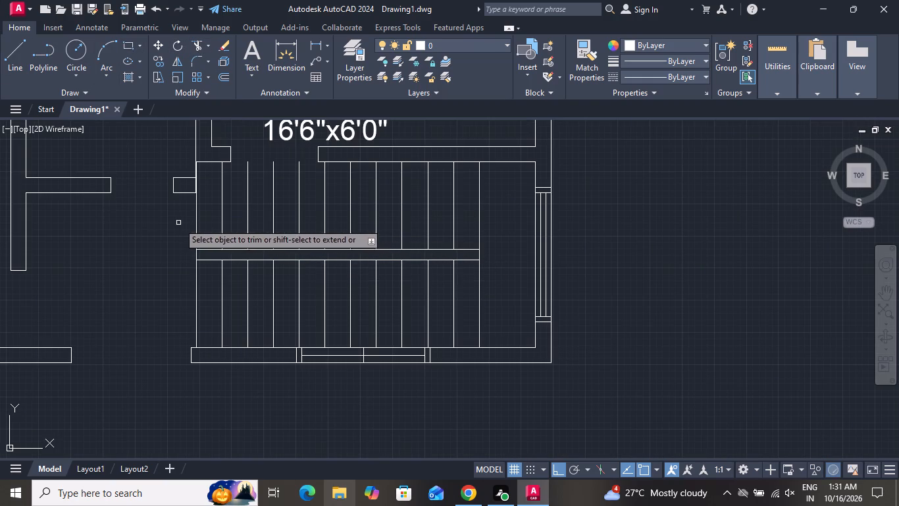
left_click(176, 222)
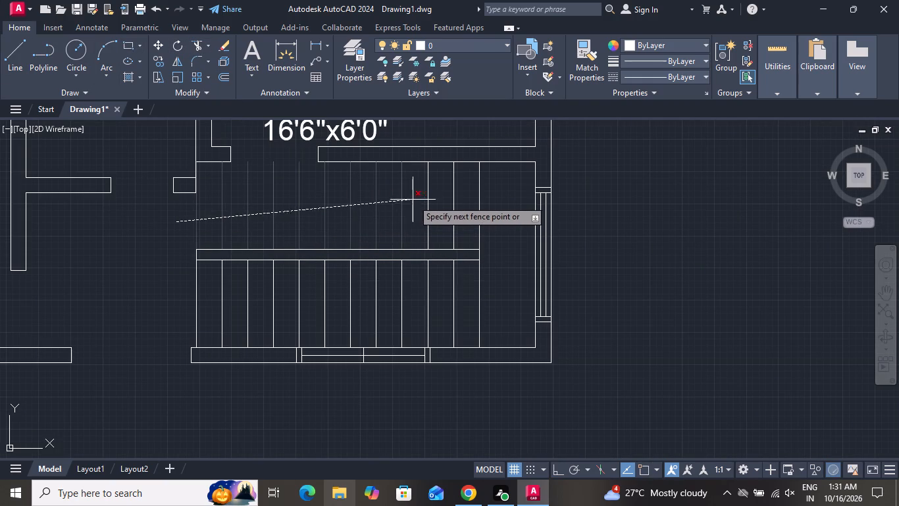
left_click(433, 197)
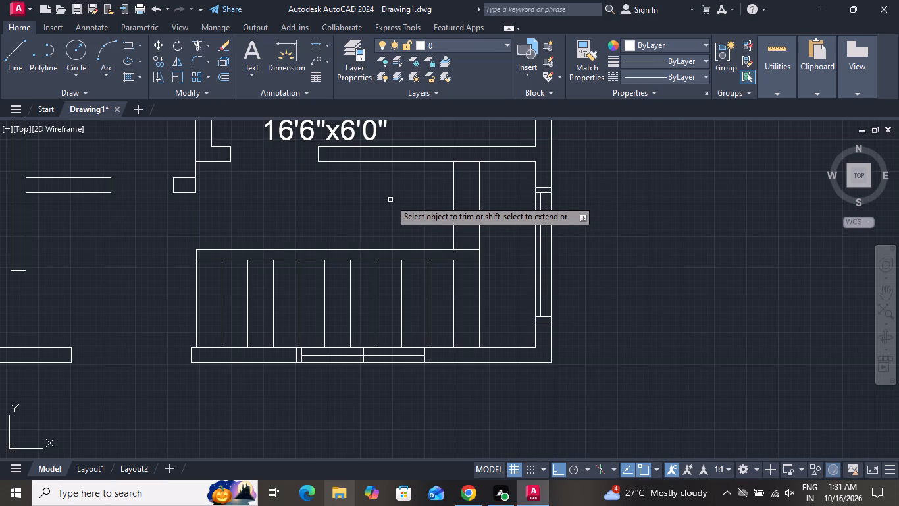
right_click(390, 200)
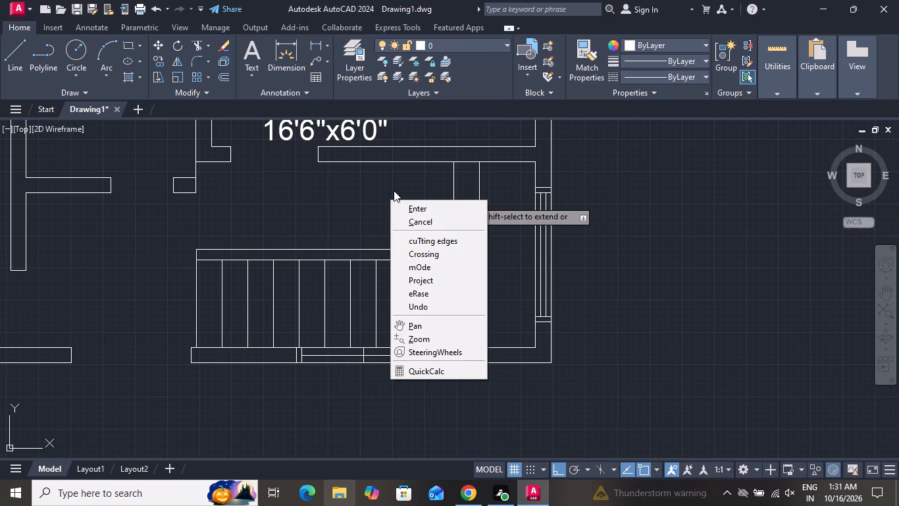
left_click(413, 222)
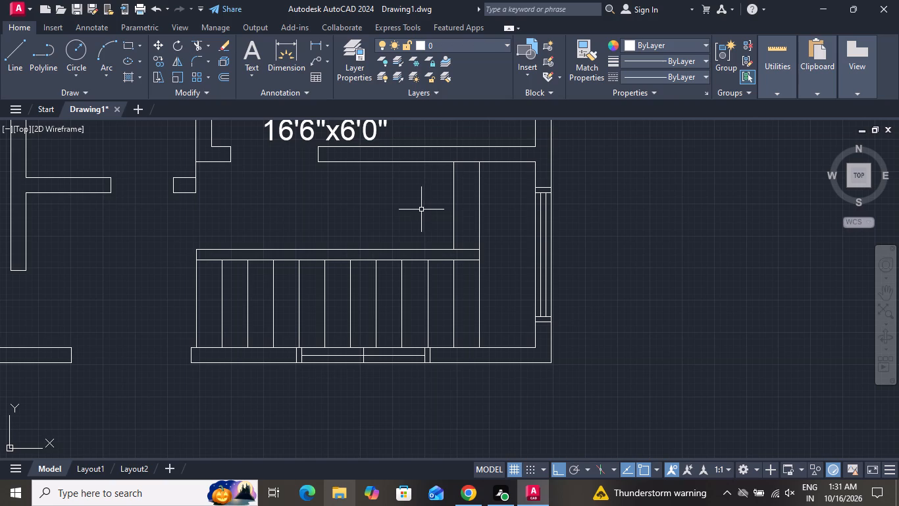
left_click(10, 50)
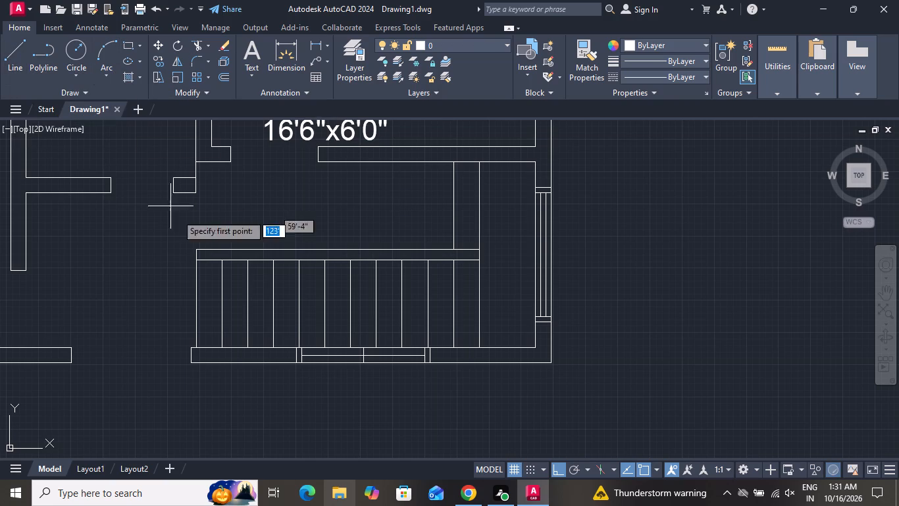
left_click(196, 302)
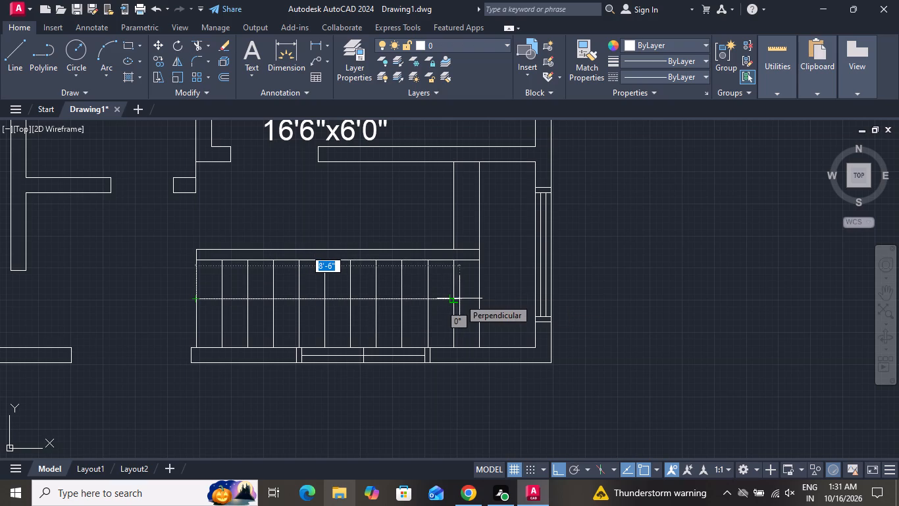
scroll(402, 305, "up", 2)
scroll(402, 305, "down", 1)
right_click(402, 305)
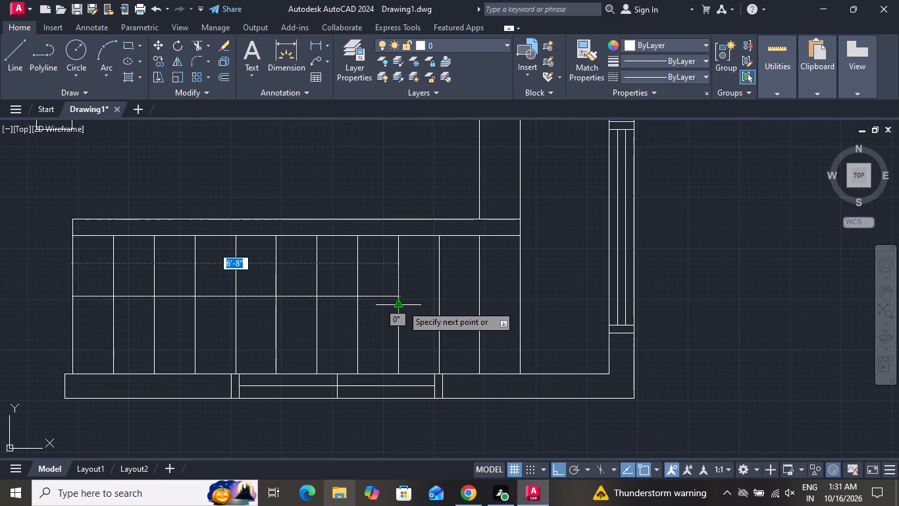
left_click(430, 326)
Move the lounge/kit label straight south into the clear space just above the staircase's central band.
scroll(178, 287, "down", 2)
scroll(274, 286, "down", 1)
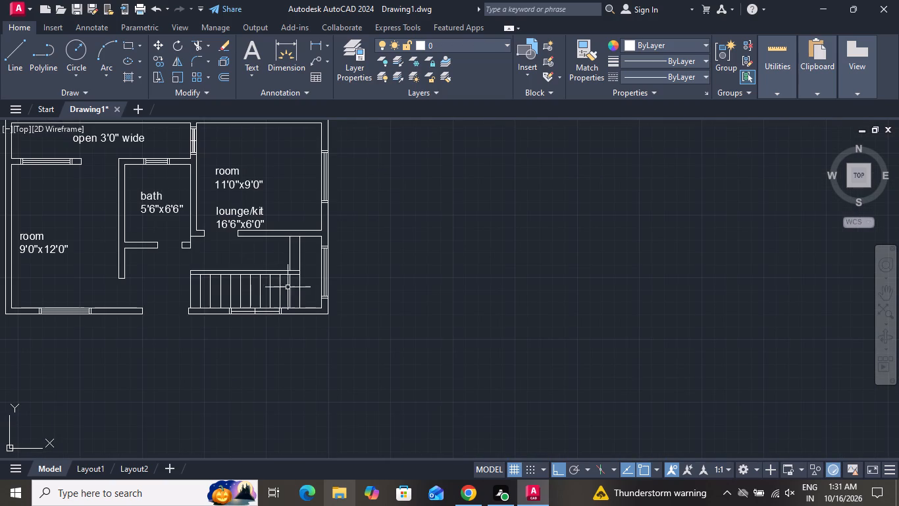
scroll(97, 242, "up", 1)
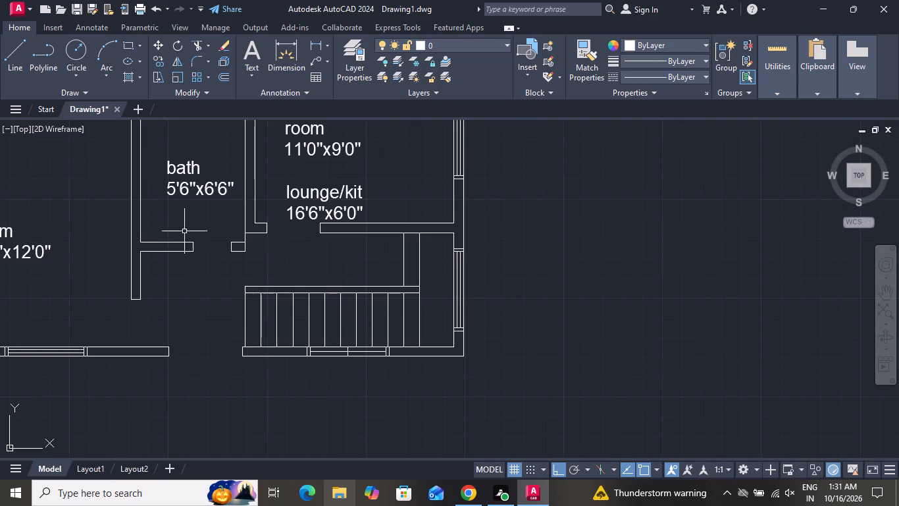
left_click(322, 192)
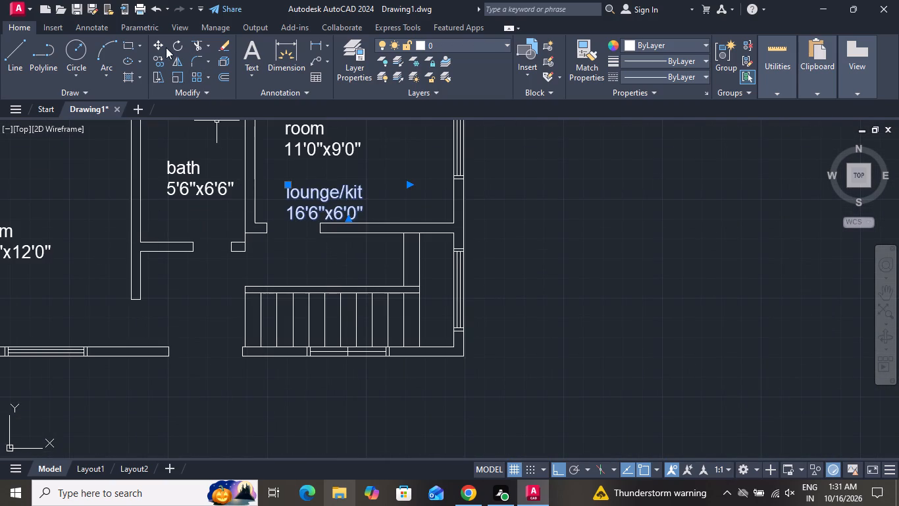
left_click(163, 43)
left_click(314, 202)
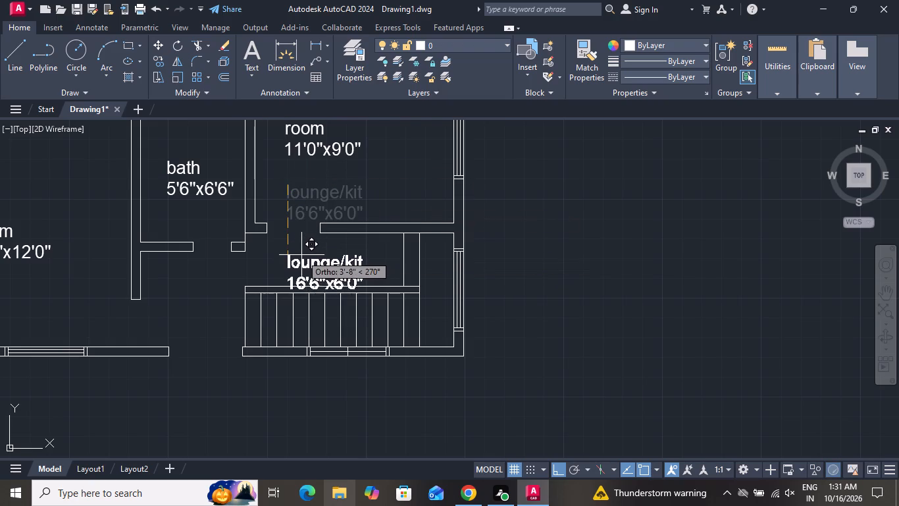
left_click(302, 249)
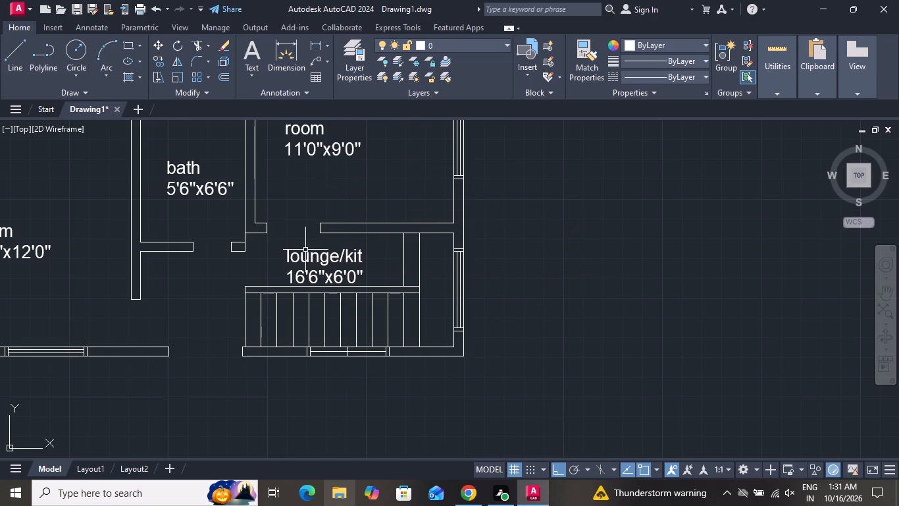
Draw a line across the opening in the south wall along its outer face, joining the two wall ends.
scroll(306, 250, "down", 1)
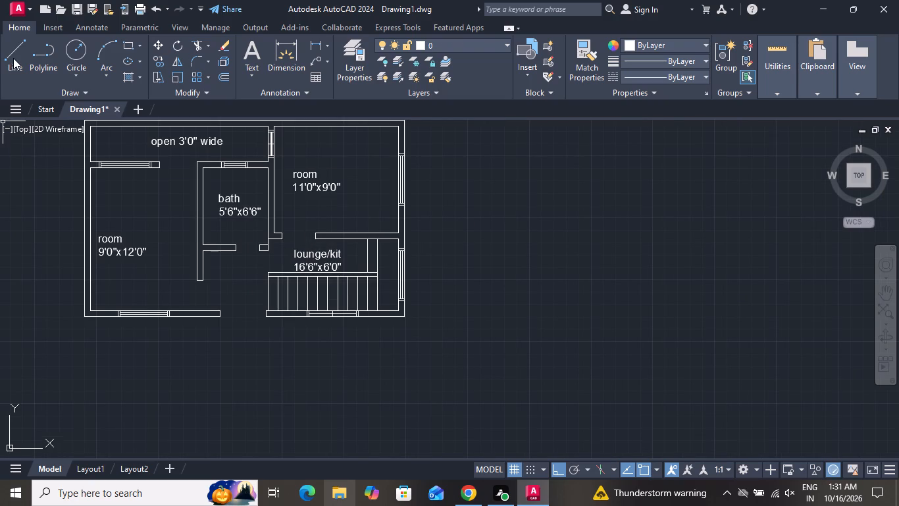
left_click(13, 58)
scroll(213, 298, "up", 2)
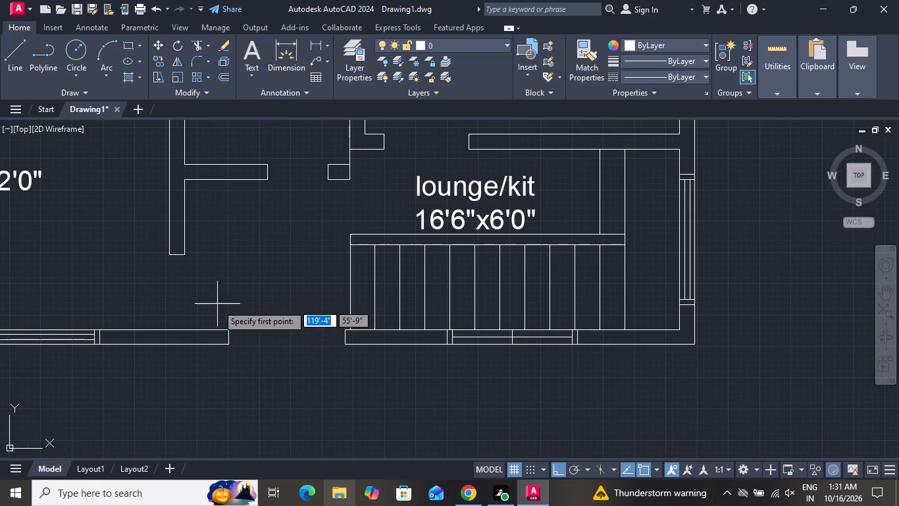
left_click(226, 346)
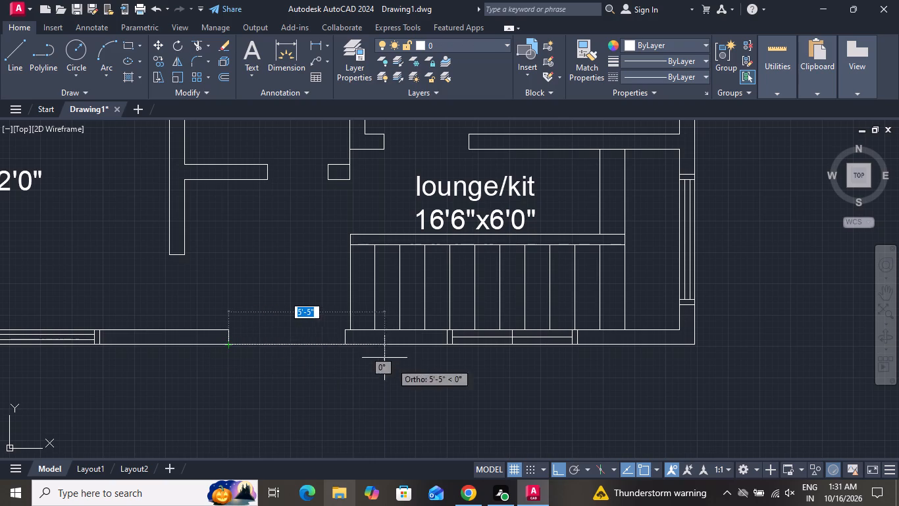
left_click(346, 343)
right_click(342, 342)
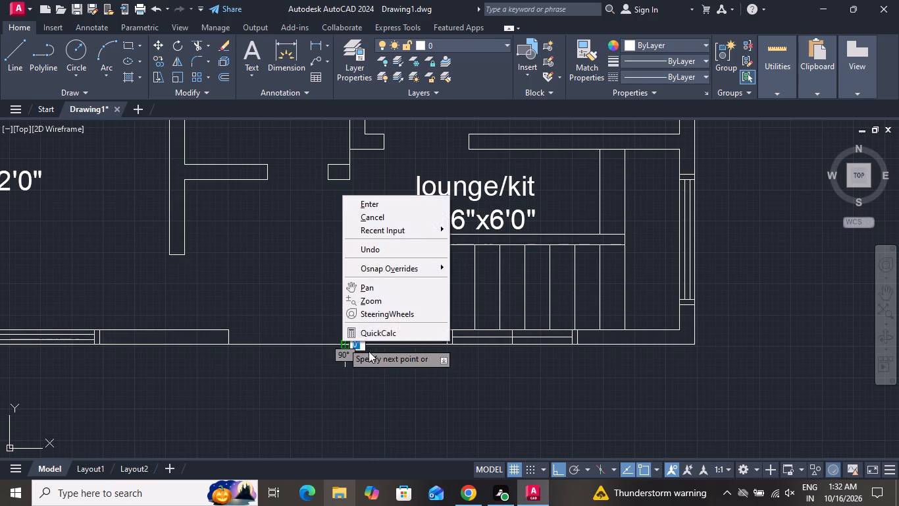
left_click(367, 211)
Delete the bath's long east wall line together with the end and lower lines of the short wall stub at its south end.
scroll(355, 261, "down", 2)
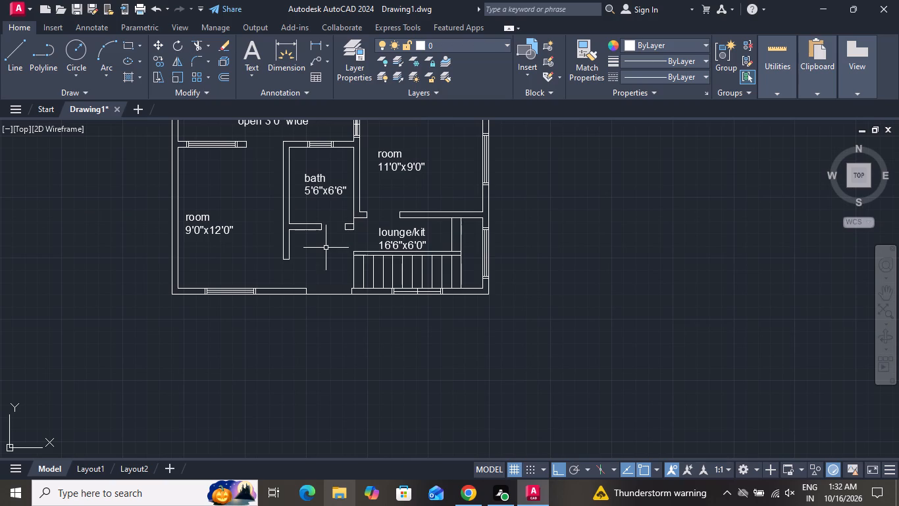
scroll(323, 247, "down", 1)
scroll(335, 234, "up", 2)
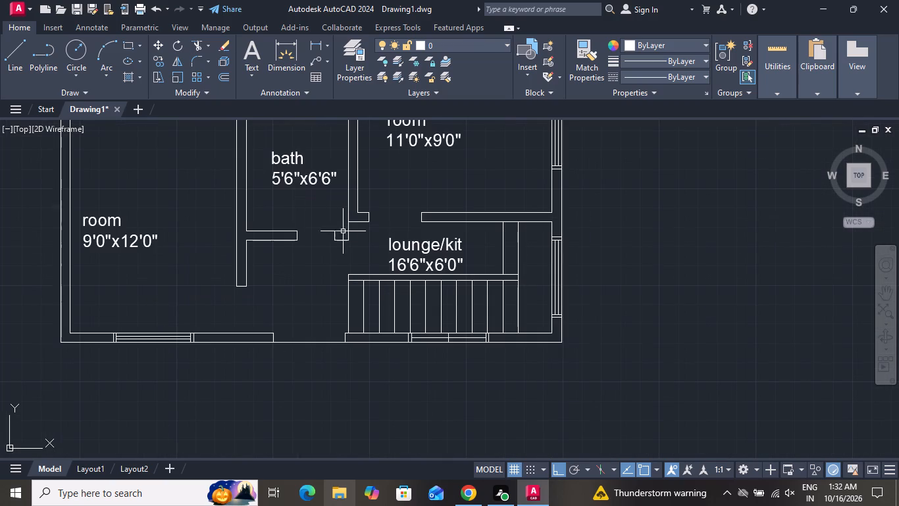
left_click(350, 233)
left_click(307, 243)
key("Delete")
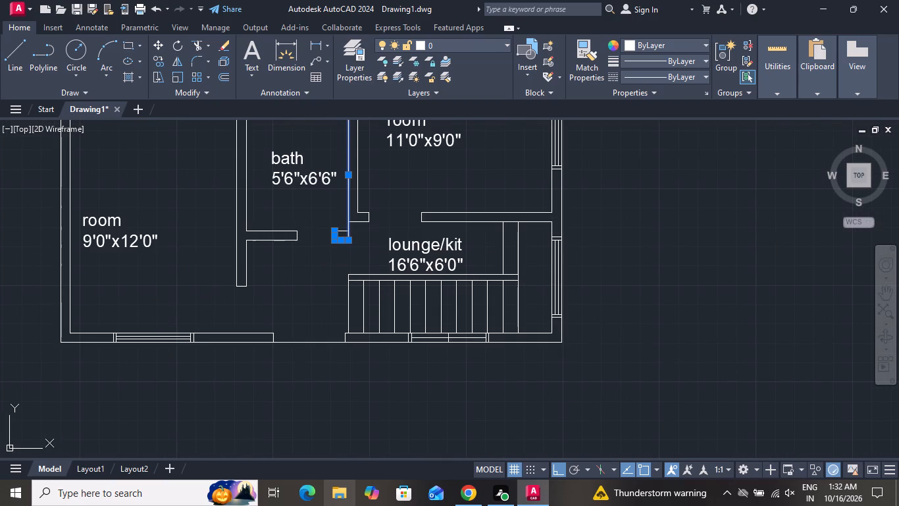
Draw a 6' vertical line from the bath's inner northeast corner south to the lower corner of the adjoining room's wall stub.
scroll(403, 259, "down", 3)
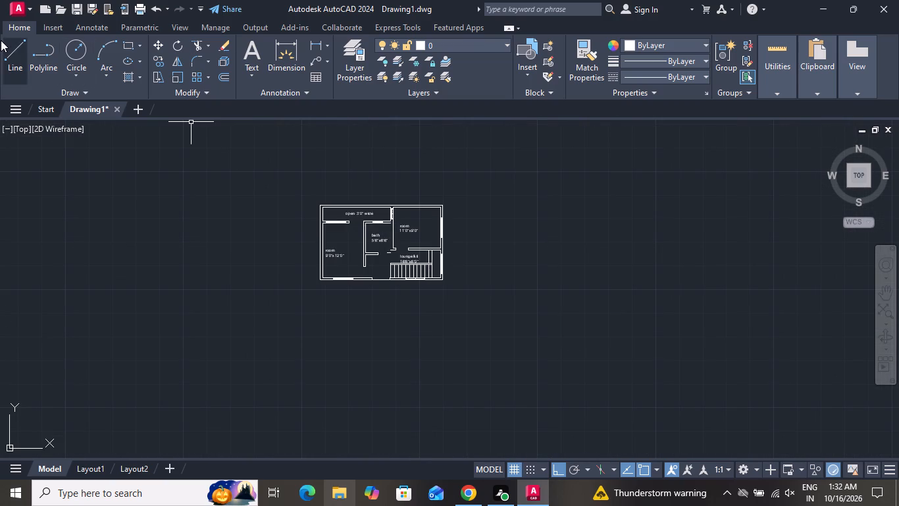
left_click(10, 40)
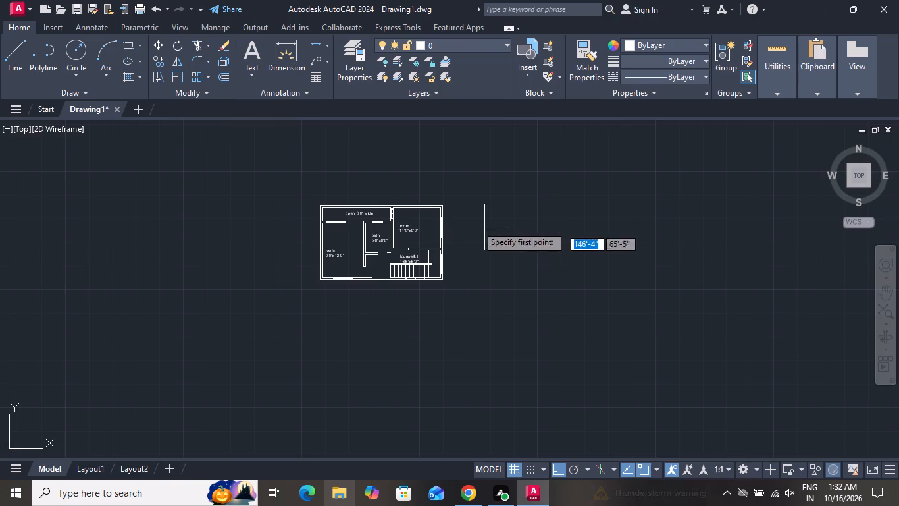
scroll(398, 229, "up", 5)
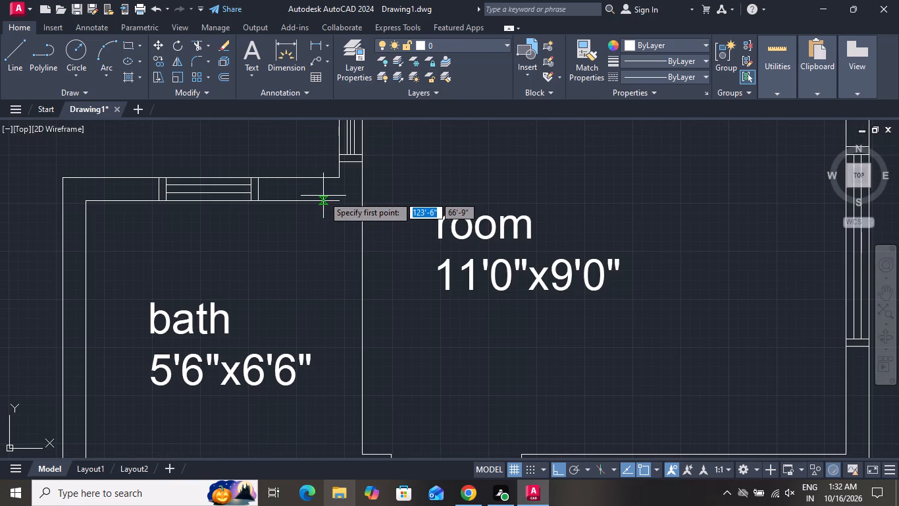
left_click(338, 204)
scroll(346, 403, "down", 1)
scroll(346, 403, "up", 1)
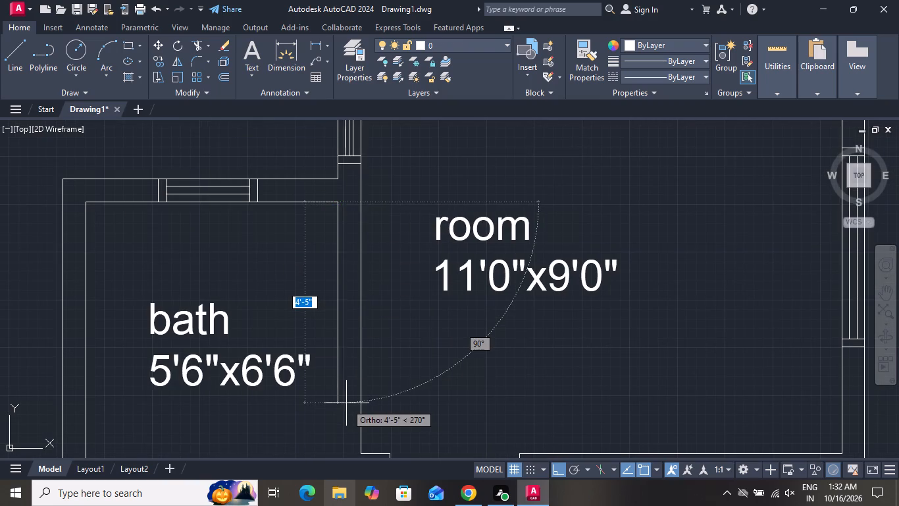
scroll(346, 405, "down", 1)
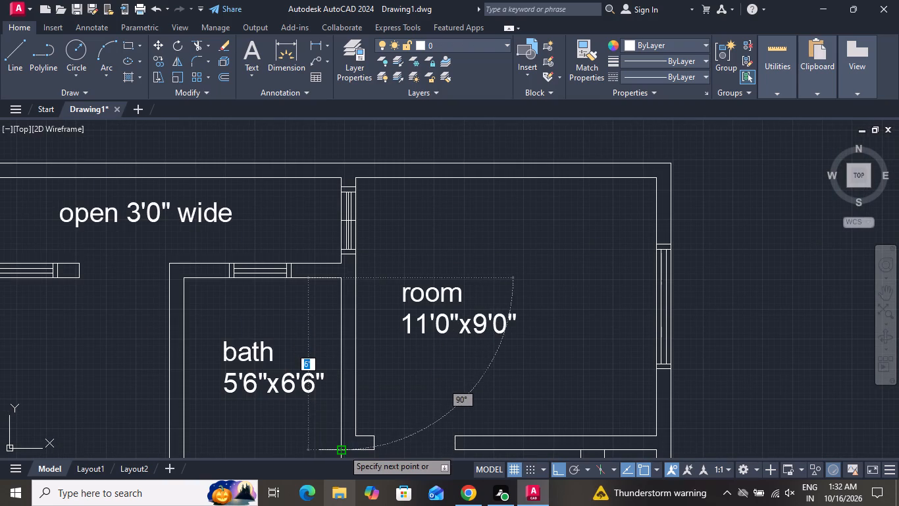
left_click(343, 449)
right_click(341, 451)
left_click(379, 323)
Delete the leftover short horizontal line of the former wall stub at the bath's southeast corner.
scroll(378, 294, "down", 2)
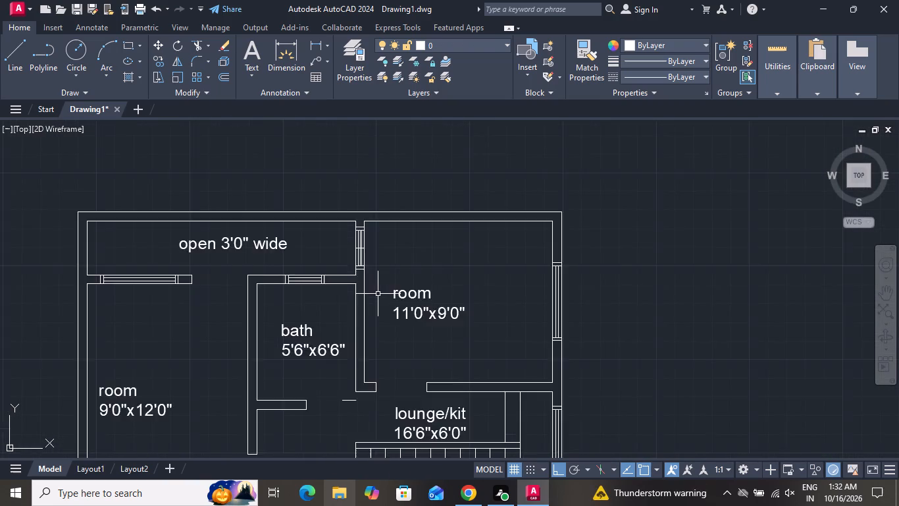
scroll(361, 371, "up", 2)
left_click(361, 337)
left_click(344, 348)
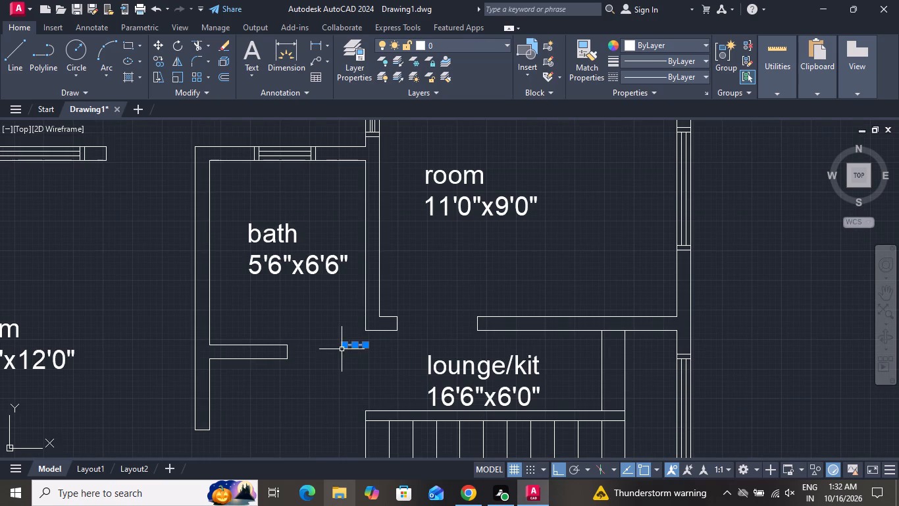
key("Delete")
Delete the two horizontal lines of the partial wall at the bath's southwest corner.
left_click_drag(276, 303, 276, 318)
left_click(270, 378)
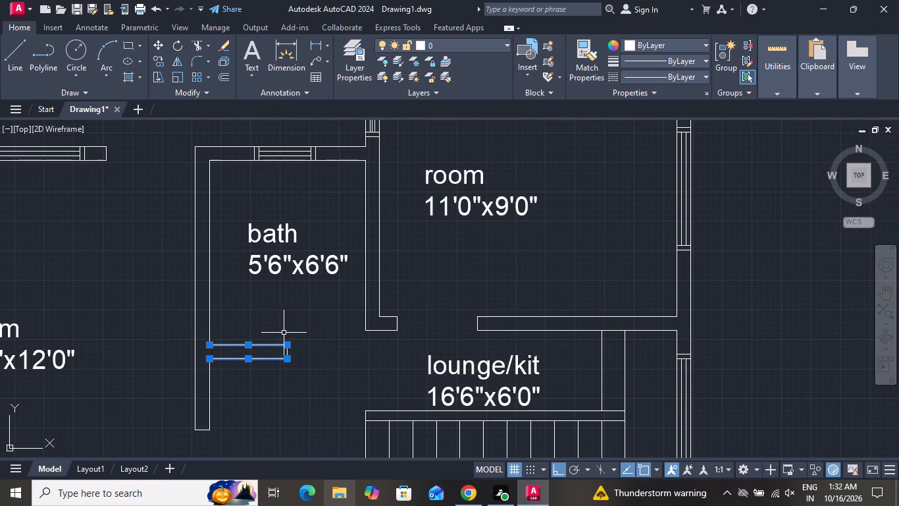
key("Delete")
Draw two short horizontal lines across the bath's west wall, one level with the adjoining room's south wall and one just below it.
left_click(11, 45)
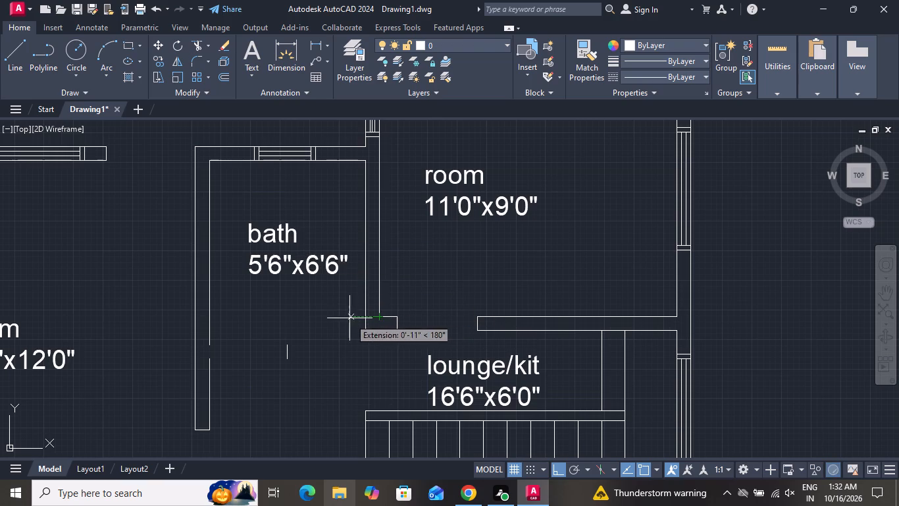
left_click(212, 320)
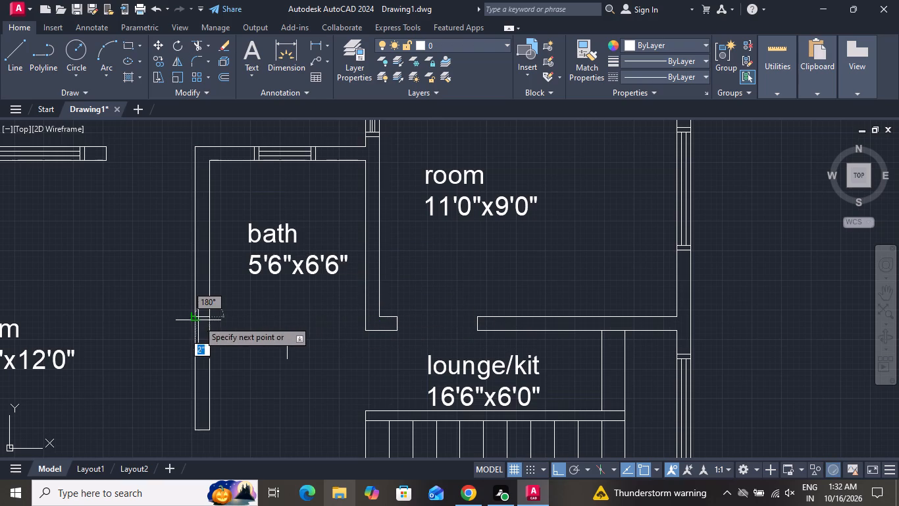
left_click(196, 320)
right_click(198, 319)
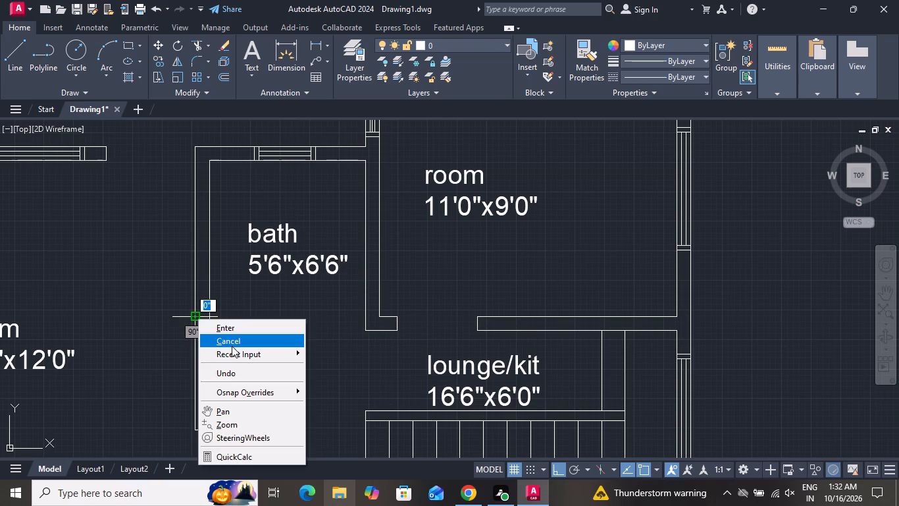
left_click(232, 345)
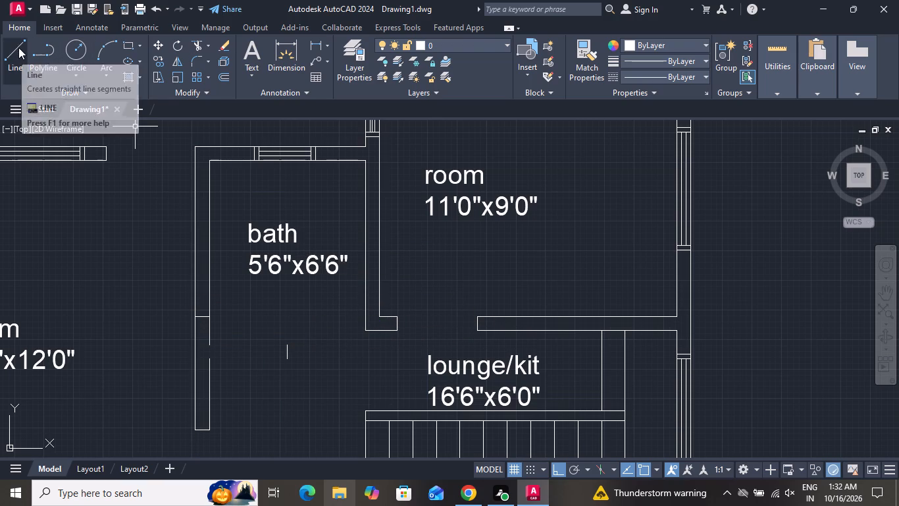
left_click(18, 47)
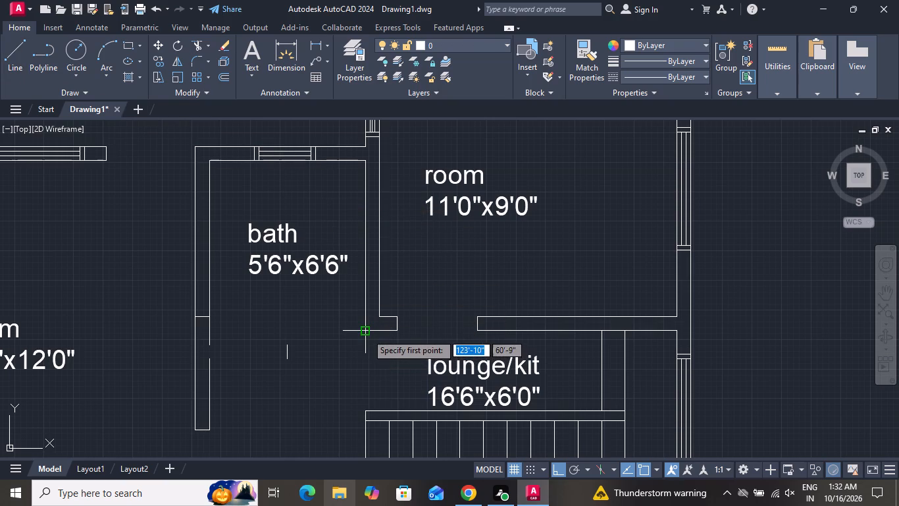
left_click(208, 337)
left_click(190, 337)
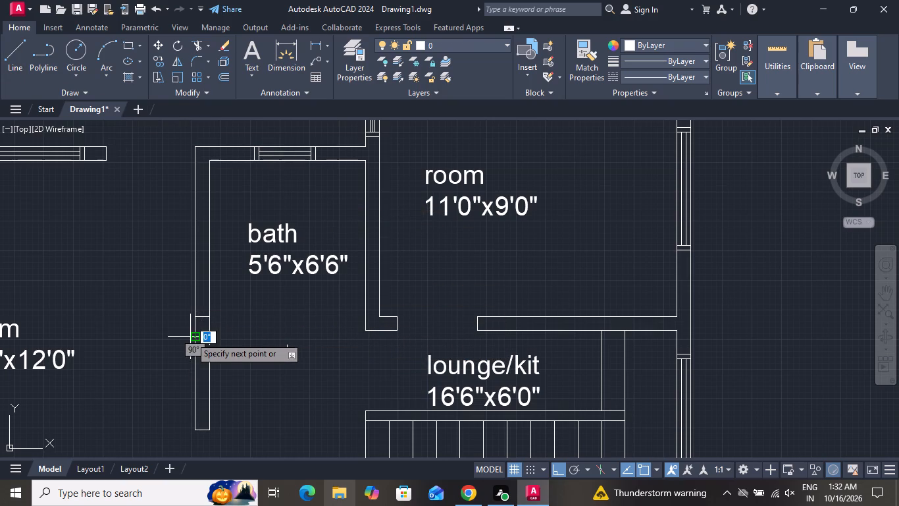
right_click(198, 335)
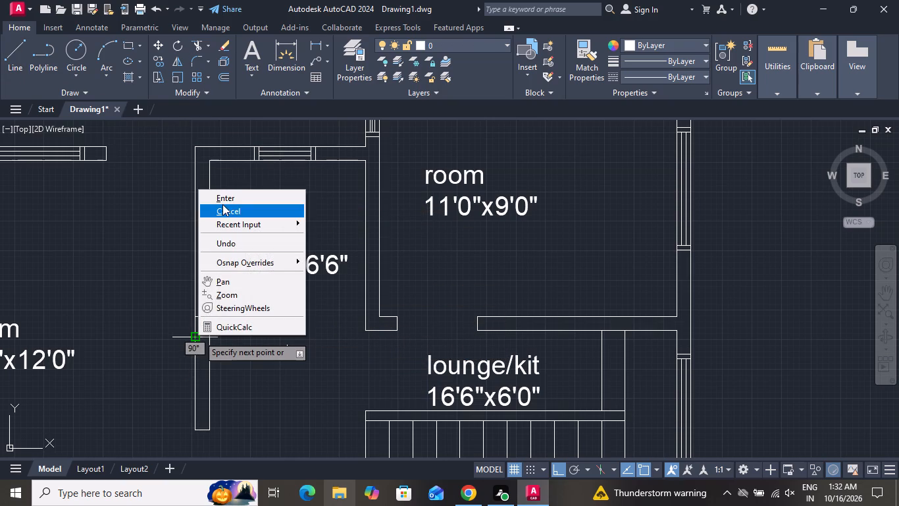
left_click(222, 204)
Draw a 6" vertical line closing the gap in the inner face of the bath's west wall.
left_click(13, 57)
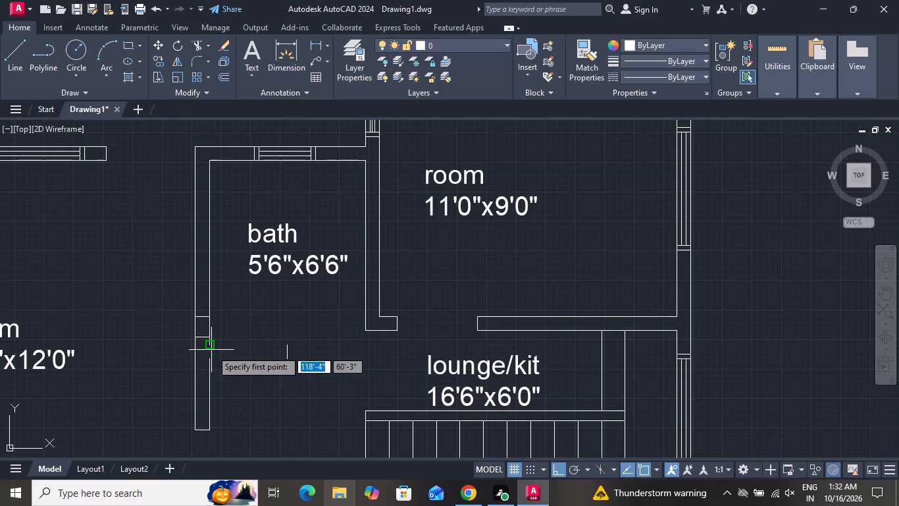
left_click(210, 346)
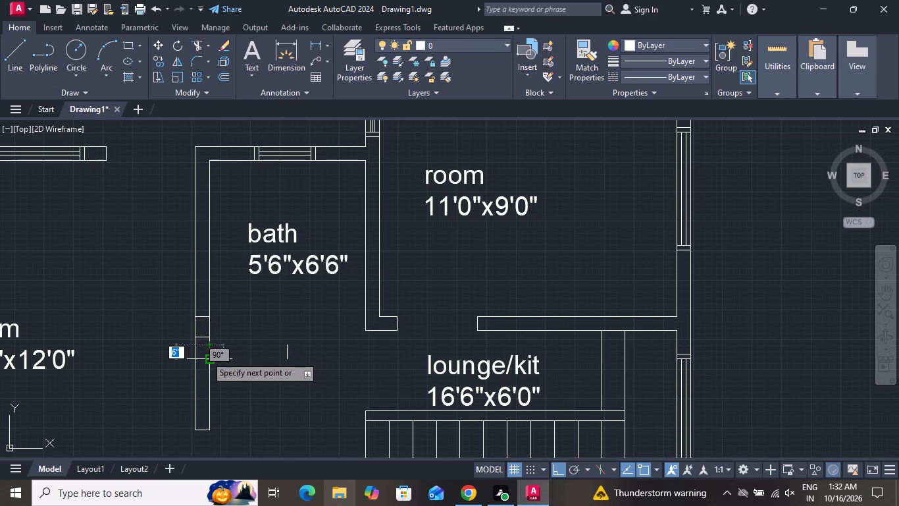
left_click(207, 355)
right_click(205, 357)
left_click(255, 225)
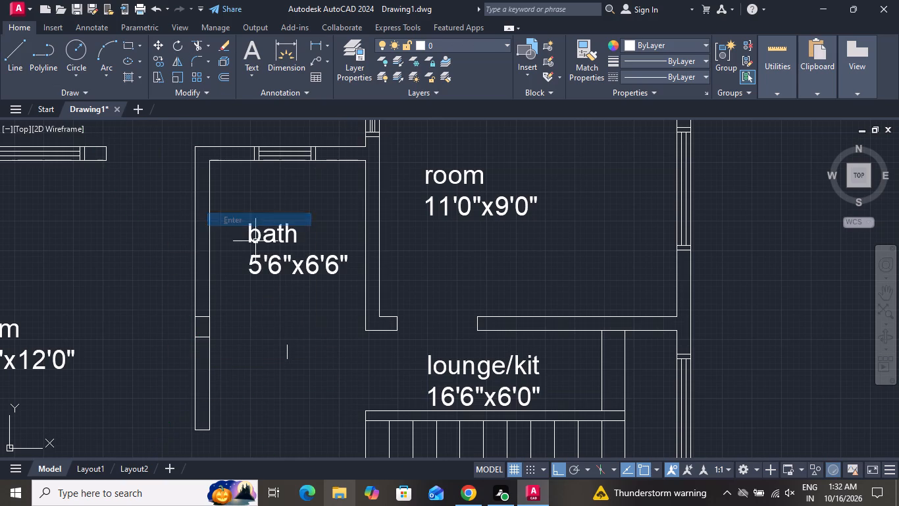
Draw a wall stub about 2'-8" long running east from the bath's west wall, with upper and lower lines and a closed end.
left_click(7, 57)
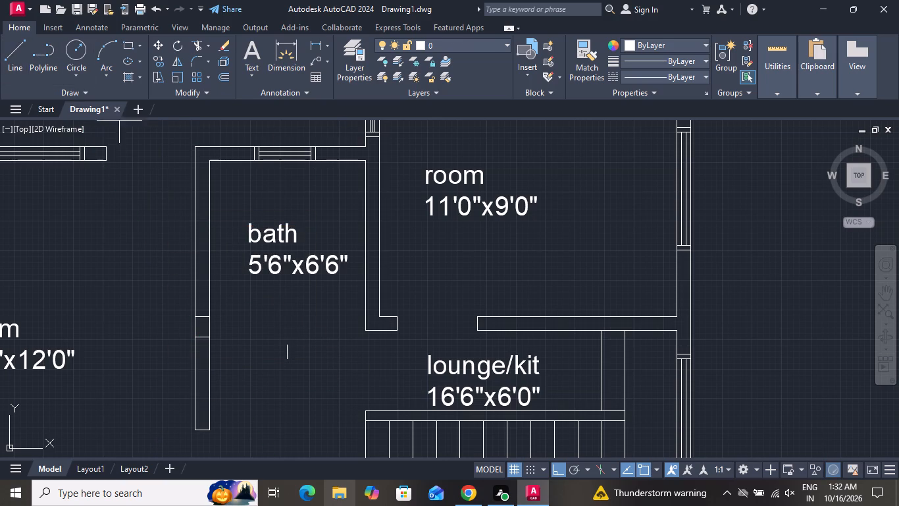
left_click(209, 317)
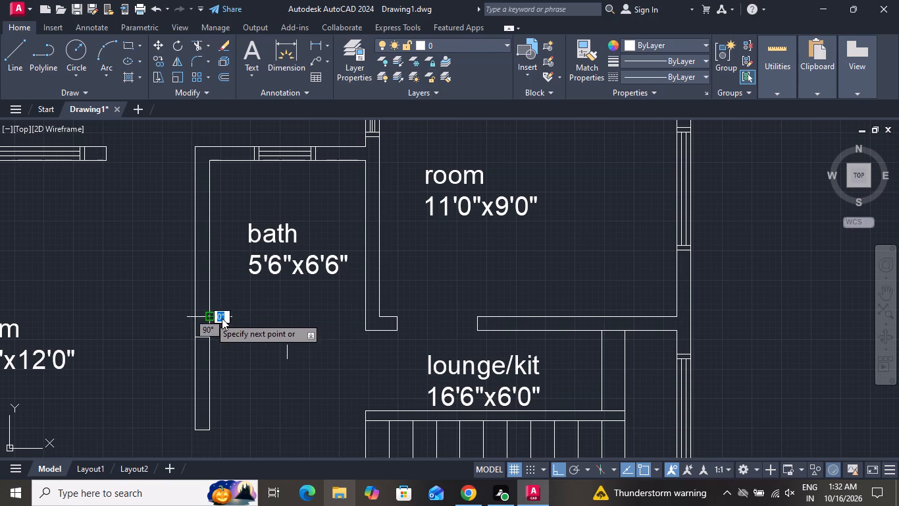
left_click(285, 318)
right_click(287, 316)
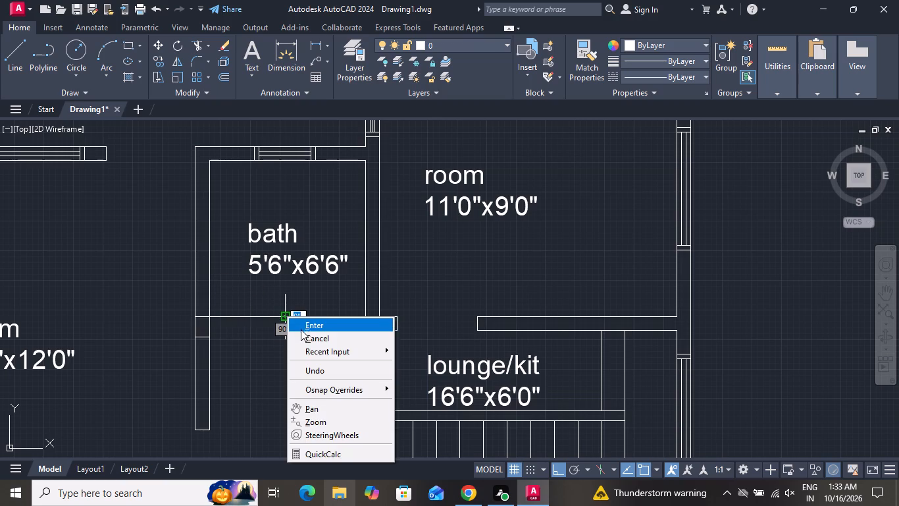
left_click(301, 329)
left_click(21, 50)
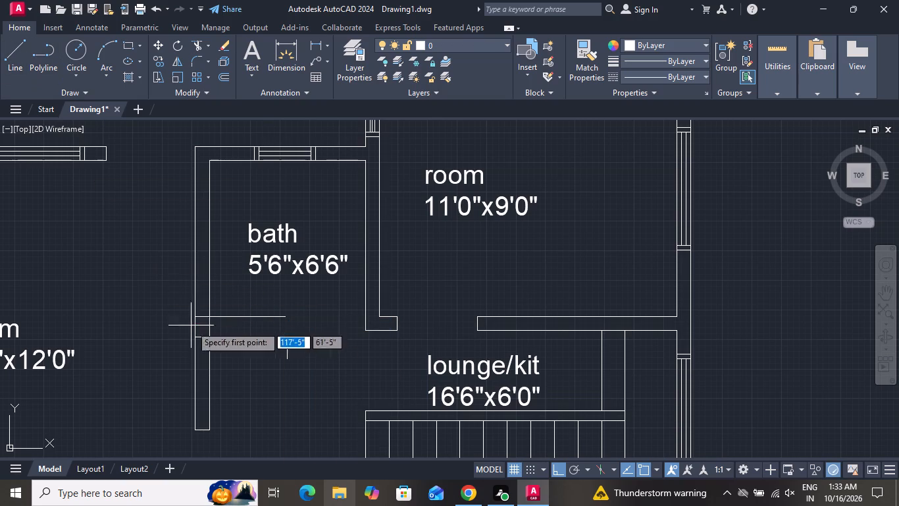
left_click(210, 335)
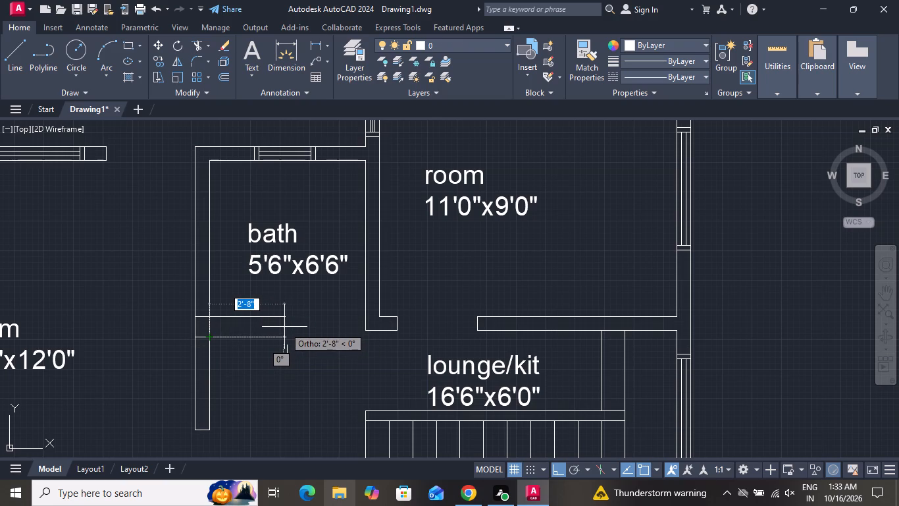
left_click(286, 327)
left_click(286, 314)
right_click(286, 313)
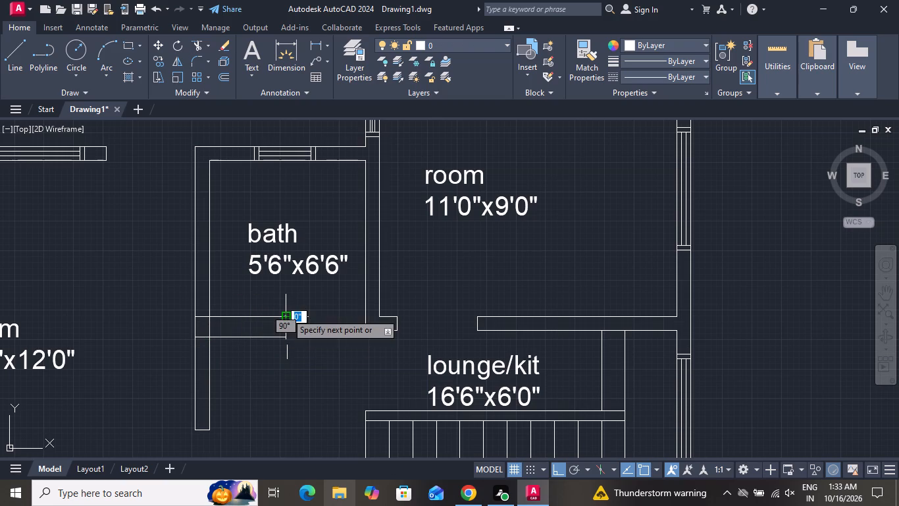
left_click(315, 339)
Trim the leftover vertical line below the new bath stub and the line segments crossing its junction with the west wall.
left_click(196, 48)
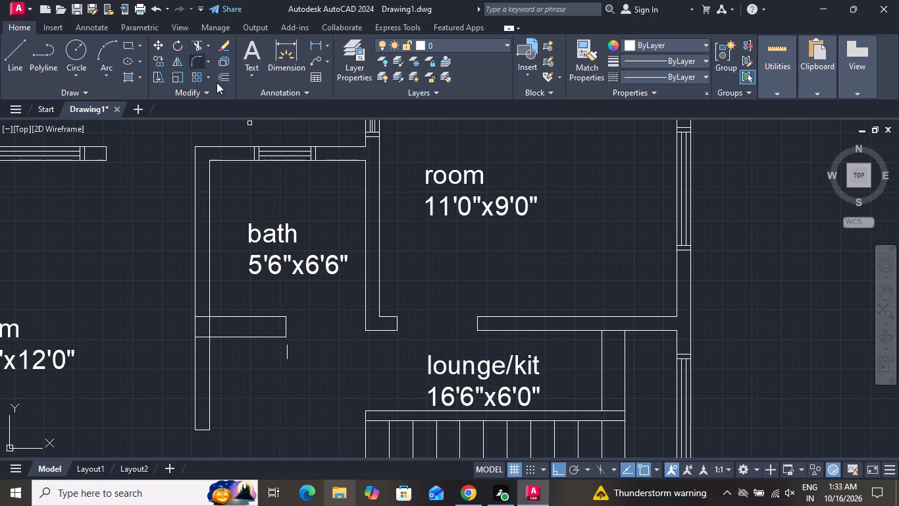
left_click(286, 345)
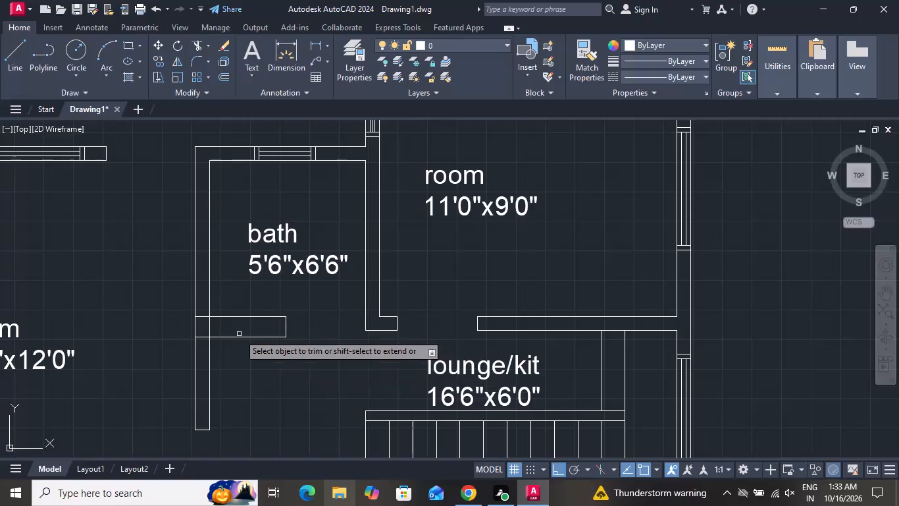
left_click(224, 322)
left_click(206, 325)
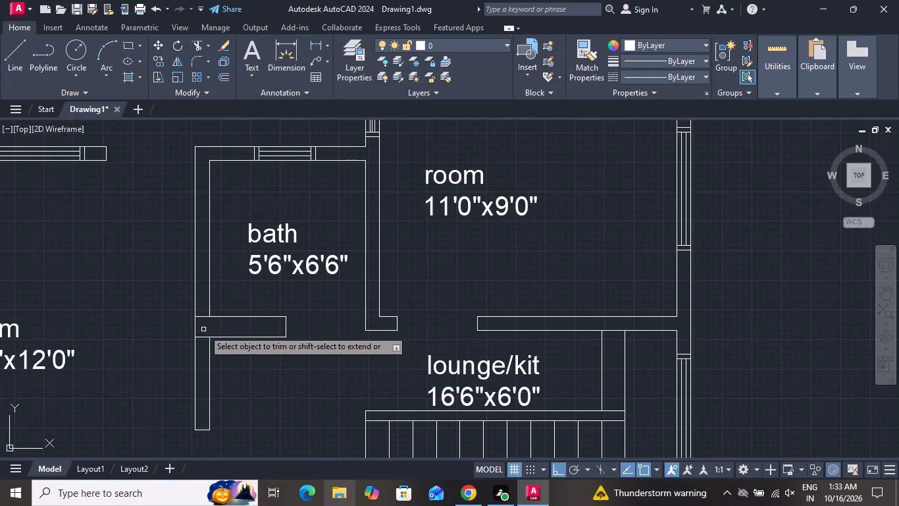
left_click(203, 329)
left_click(205, 299)
left_click(206, 320)
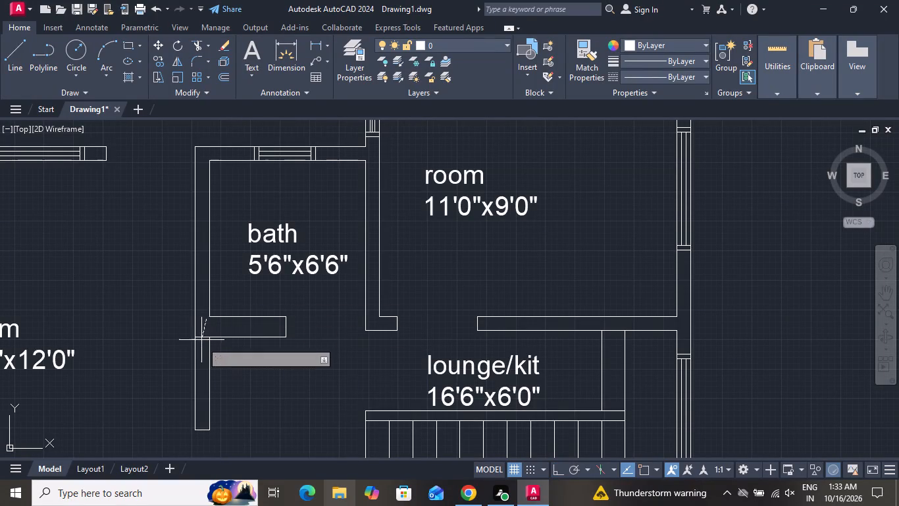
left_click(201, 354)
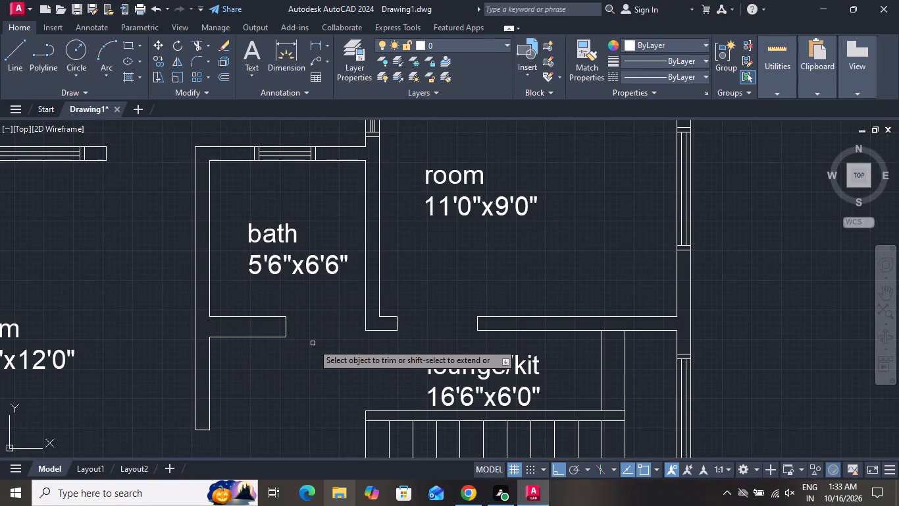
right_click(313, 343)
left_click(343, 187)
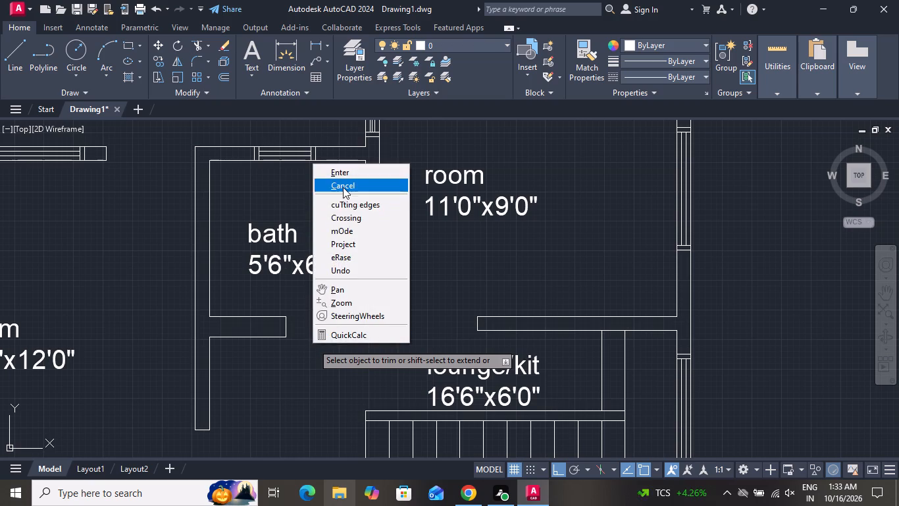
Extend the upper and lower lines of the 11'0"x9'0" room's short southwest wall stub west to the bath's new stub.
scroll(320, 310, "up", 1)
scroll(320, 310, "down", 2)
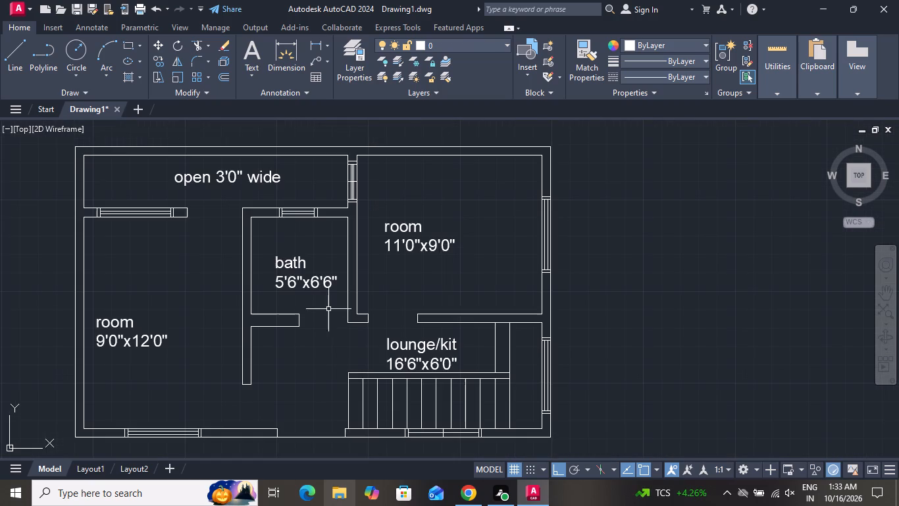
type("ex")
key("space")
key("space")
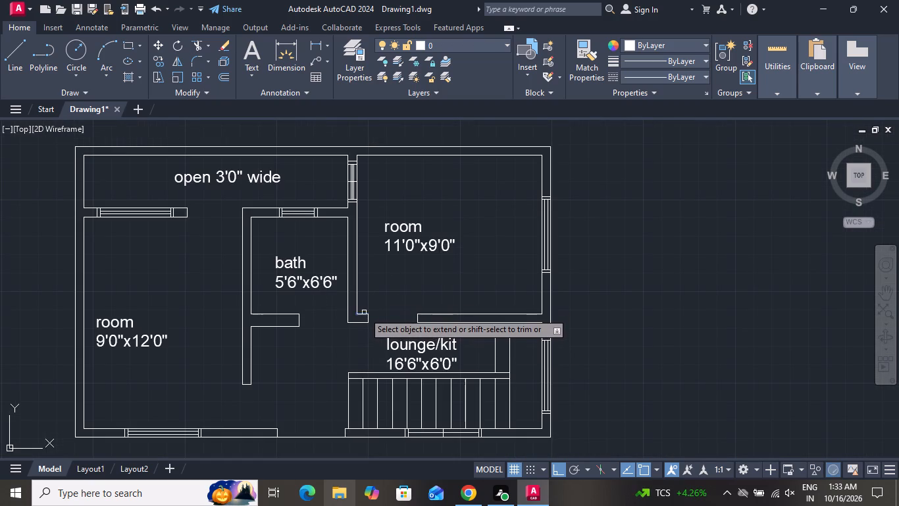
left_click(360, 314)
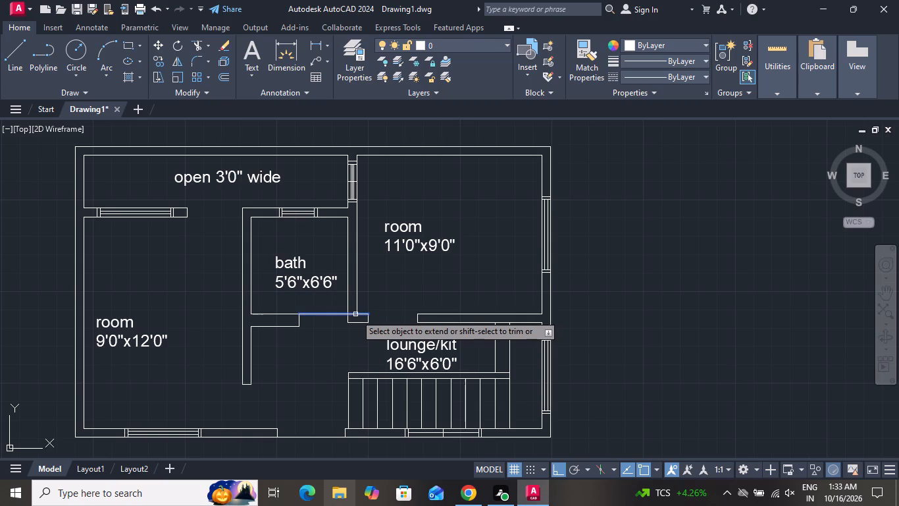
left_click(355, 314)
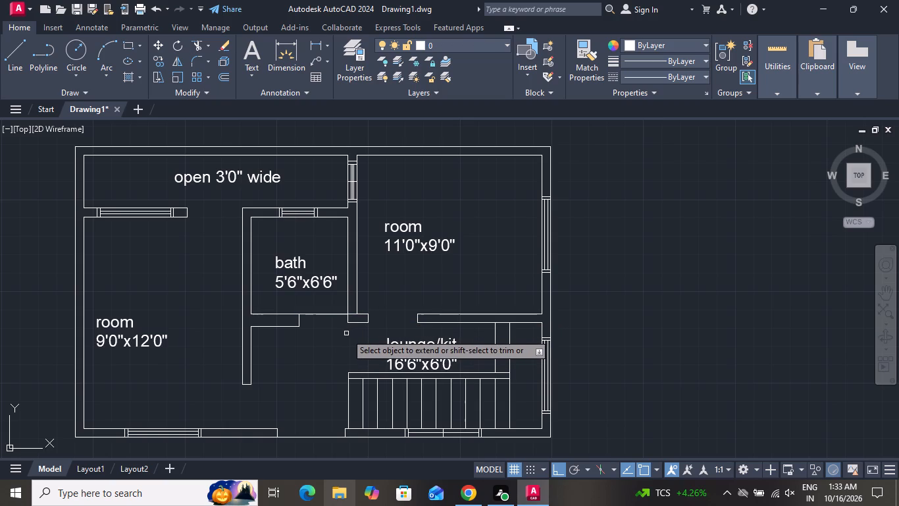
left_click(353, 322)
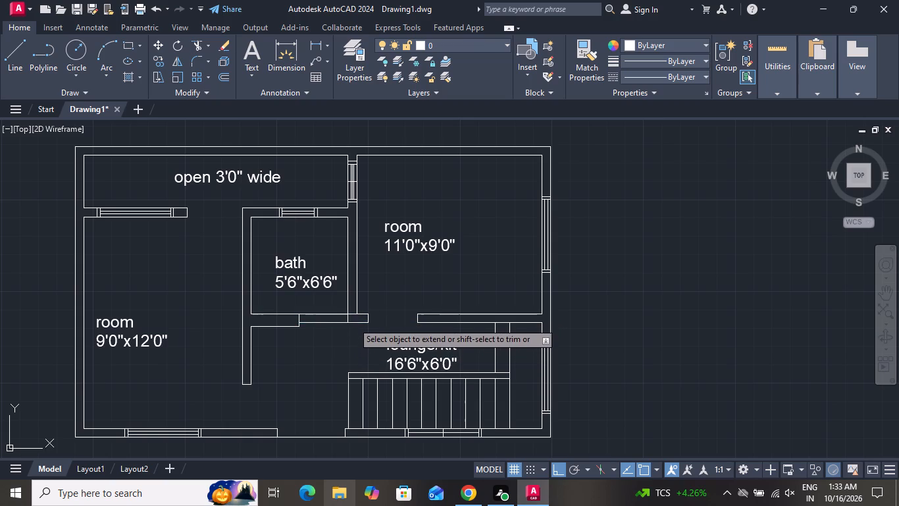
right_click(327, 333)
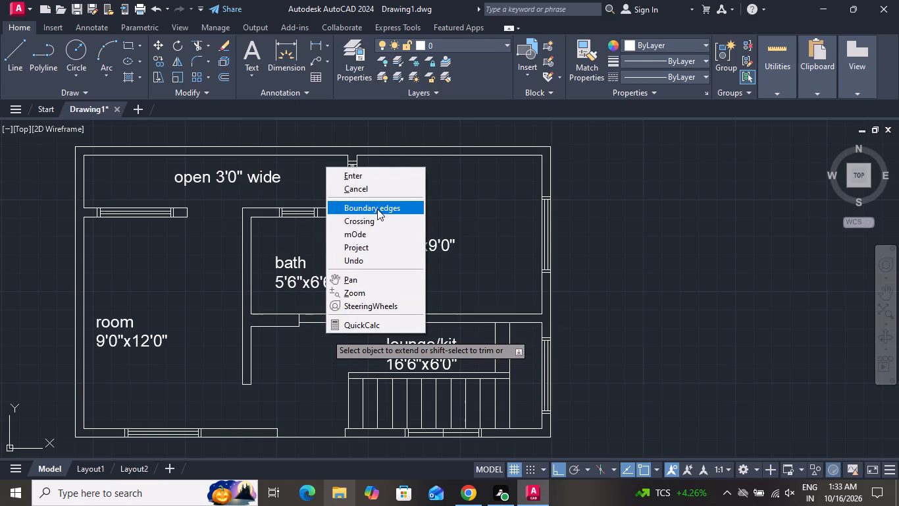
left_click(377, 209)
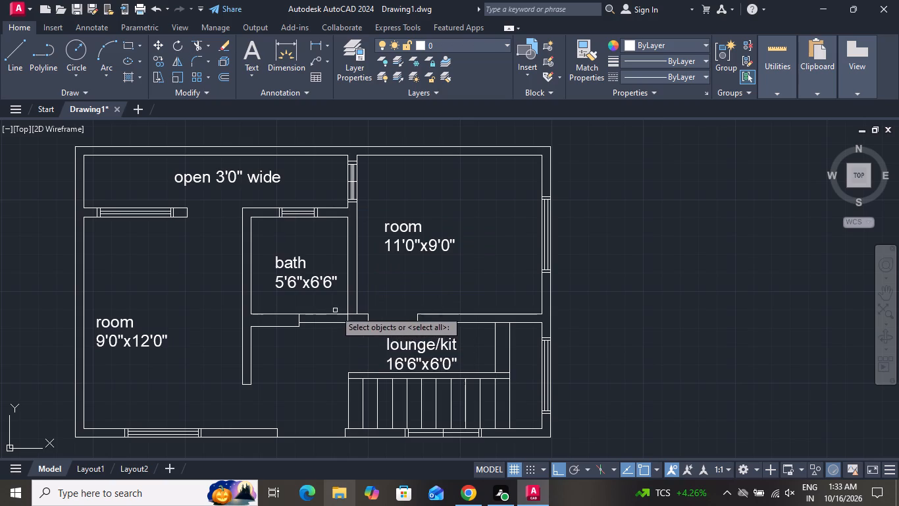
Extend the bath stub's lower line east to the stair-side wall, and the 11'0"x9'0" room's west wall line down to the wall's lower line.
type("ex")
key("space")
key("space")
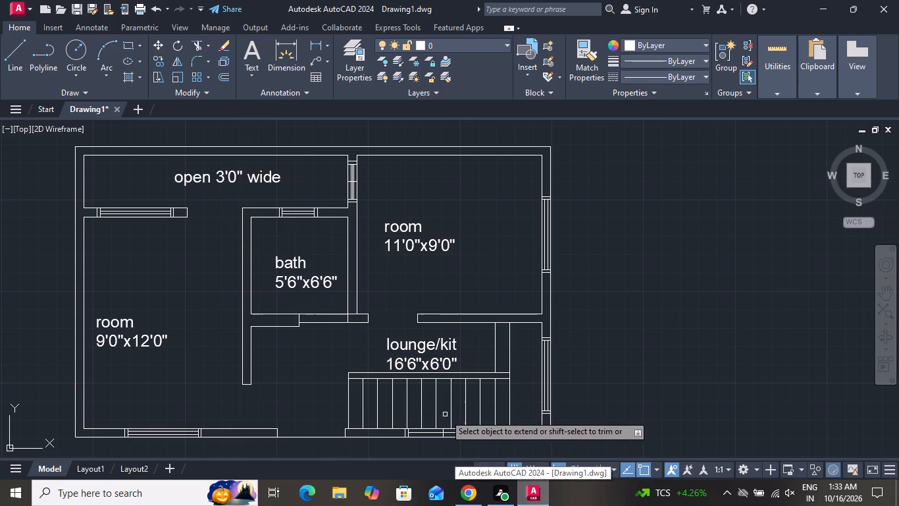
left_click(291, 325)
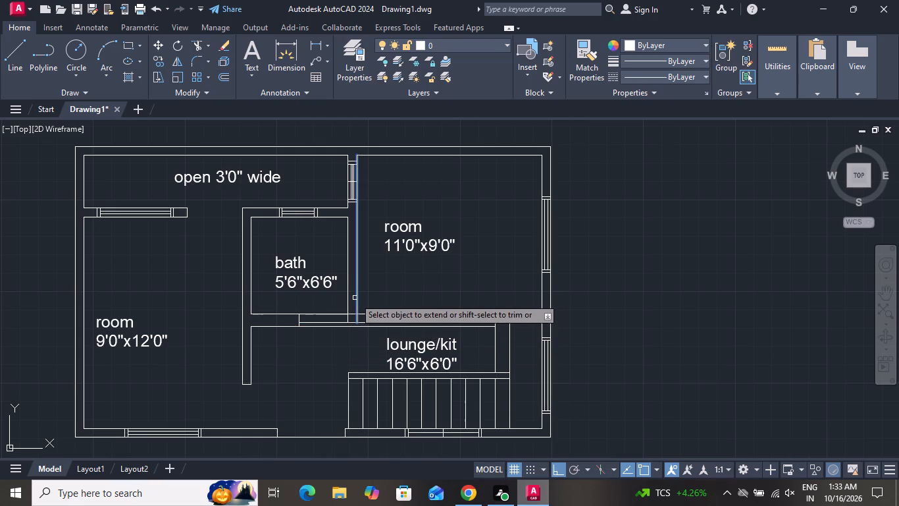
left_click(355, 298)
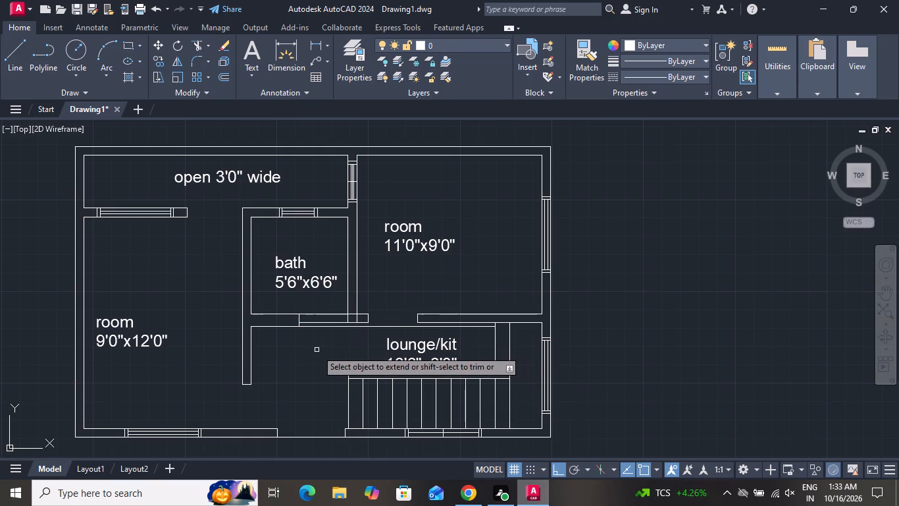
right_click(317, 350)
left_click(340, 205)
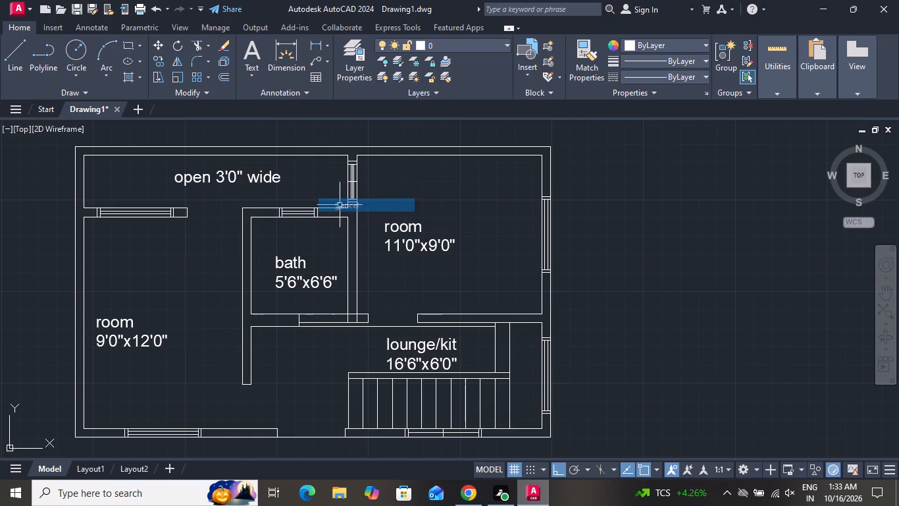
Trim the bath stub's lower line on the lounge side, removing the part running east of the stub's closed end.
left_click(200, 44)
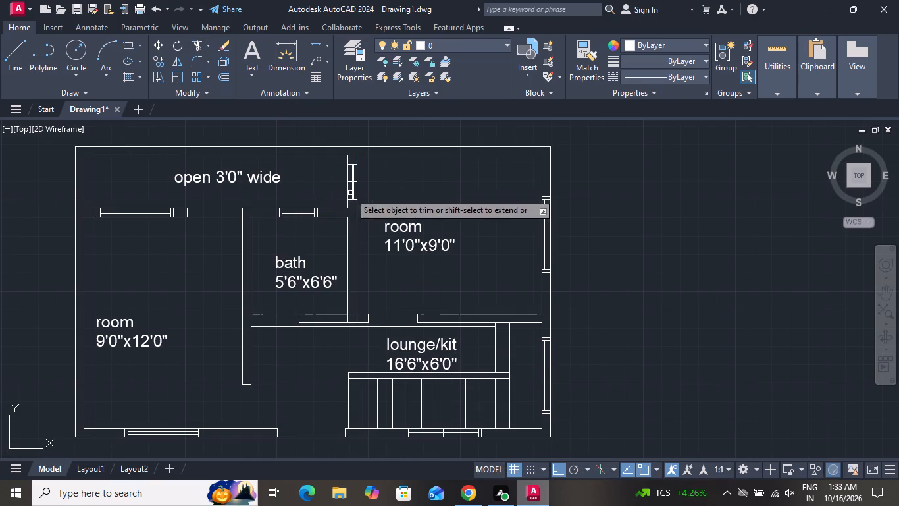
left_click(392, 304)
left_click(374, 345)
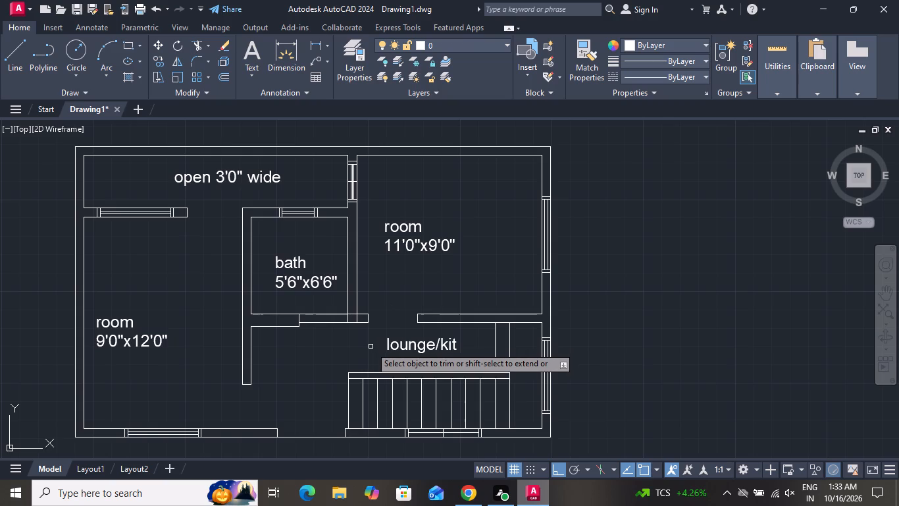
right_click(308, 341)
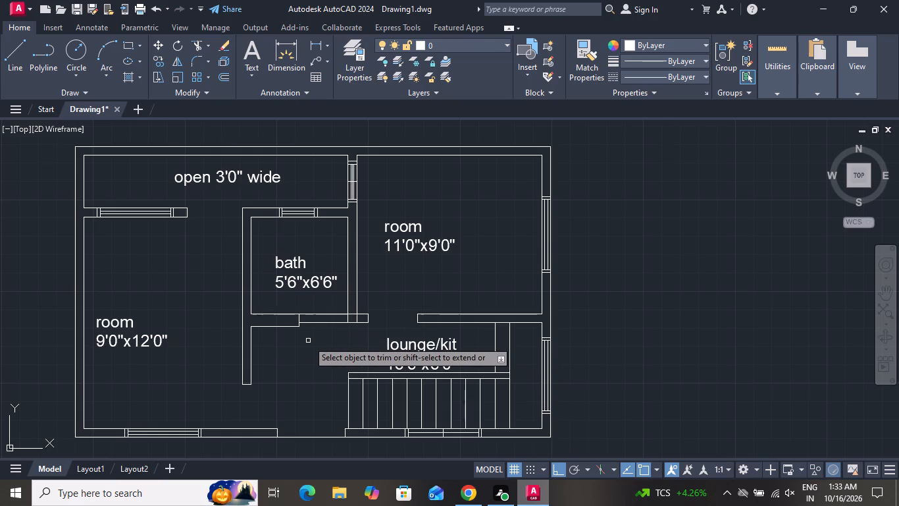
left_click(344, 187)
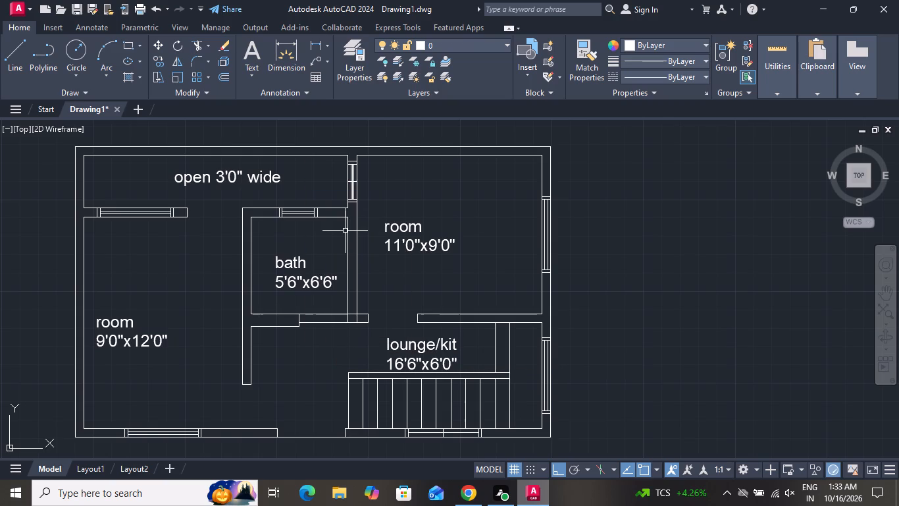
Extend the bath stub's lower line east, and both lines of the bath's east wall down to it.
type("ex")
key("space")
key("space")
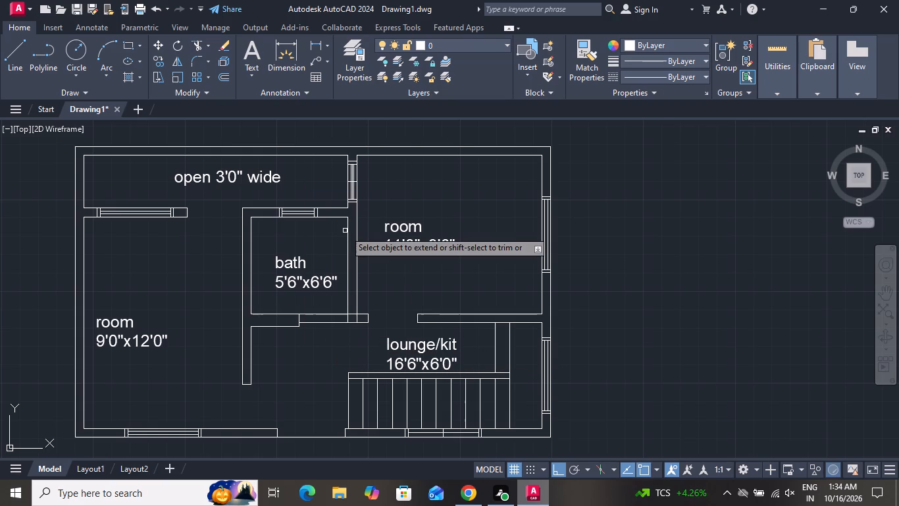
left_click(290, 325)
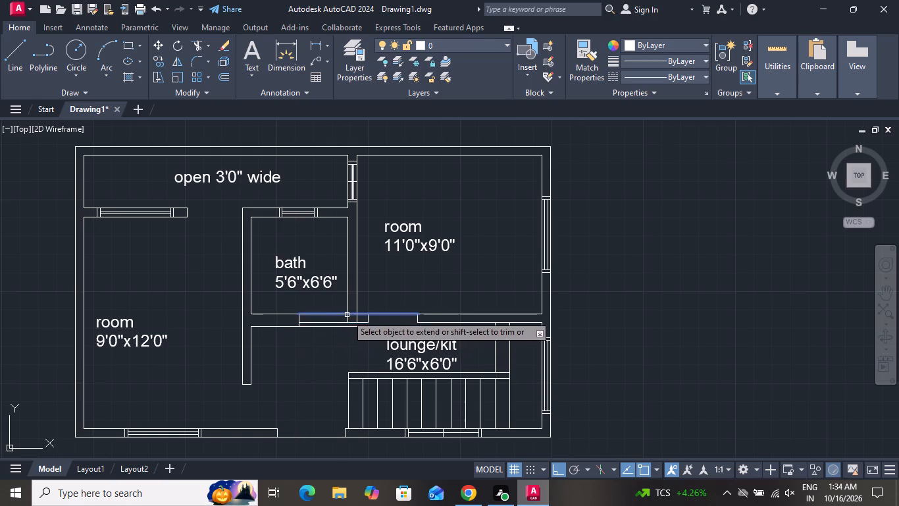
left_click(355, 317)
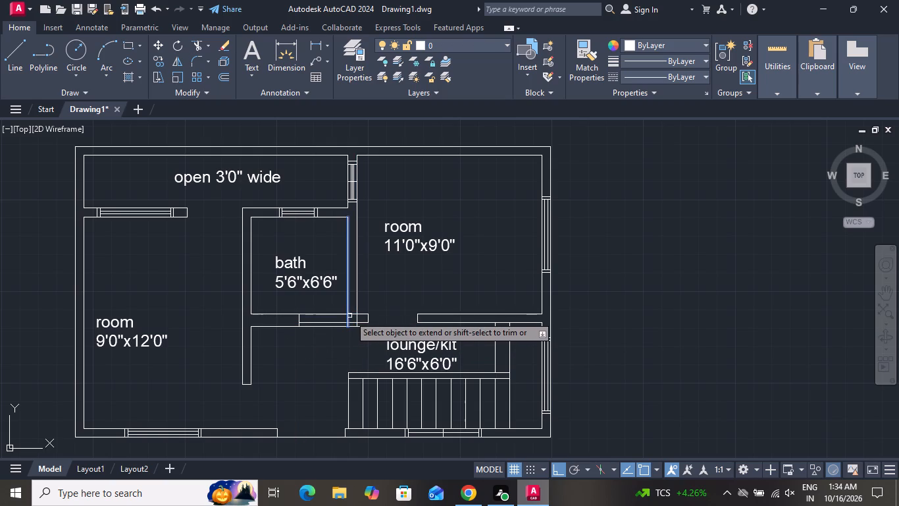
left_click(349, 316)
right_click(330, 349)
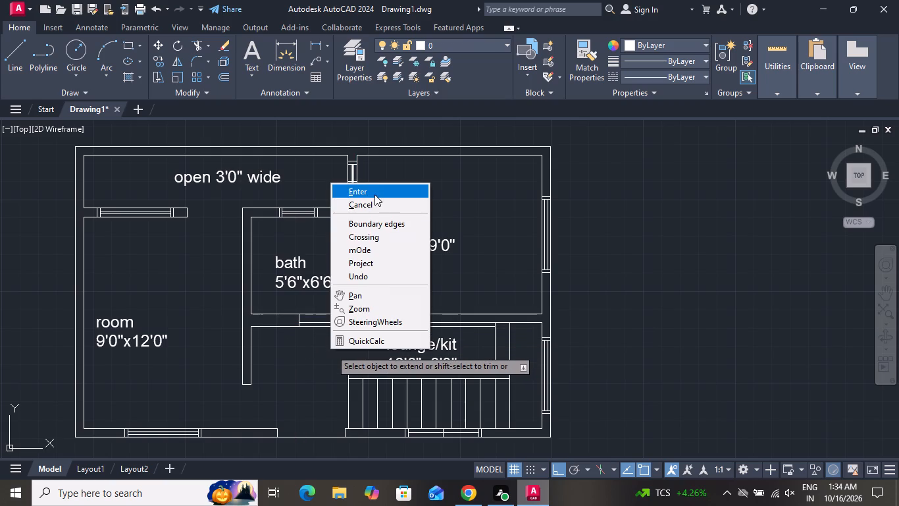
left_click(374, 192)
Trim the lower line east of the bath's east wall and the old wall lines crossing and adjoining the wall's south end.
left_click(195, 42)
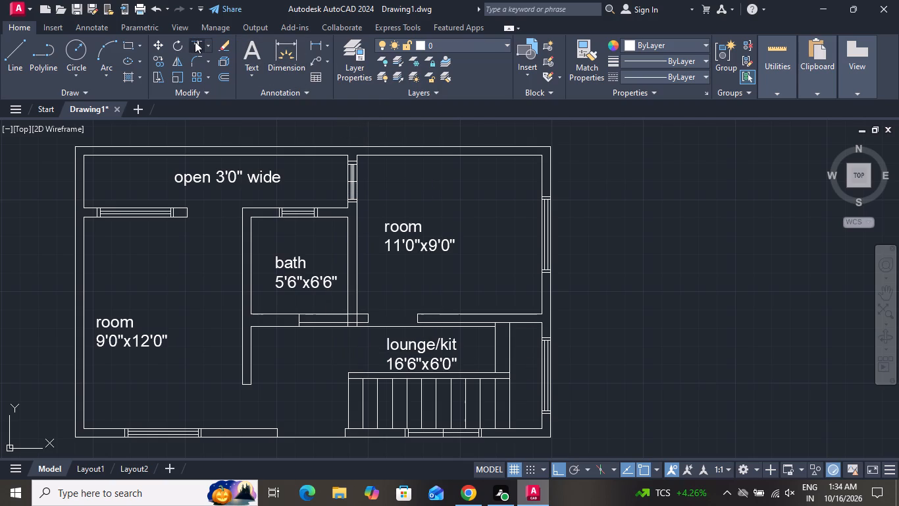
left_click(386, 310)
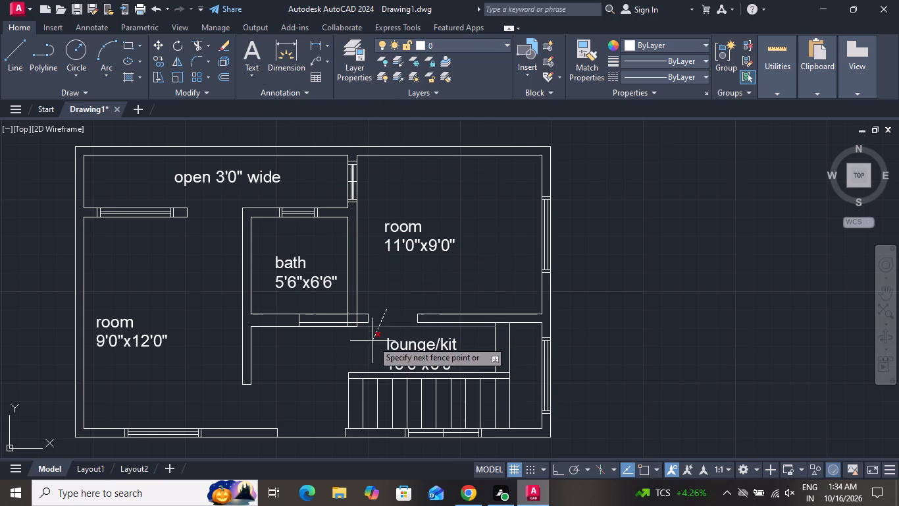
left_click(372, 341)
right_click(351, 325)
left_click(345, 343)
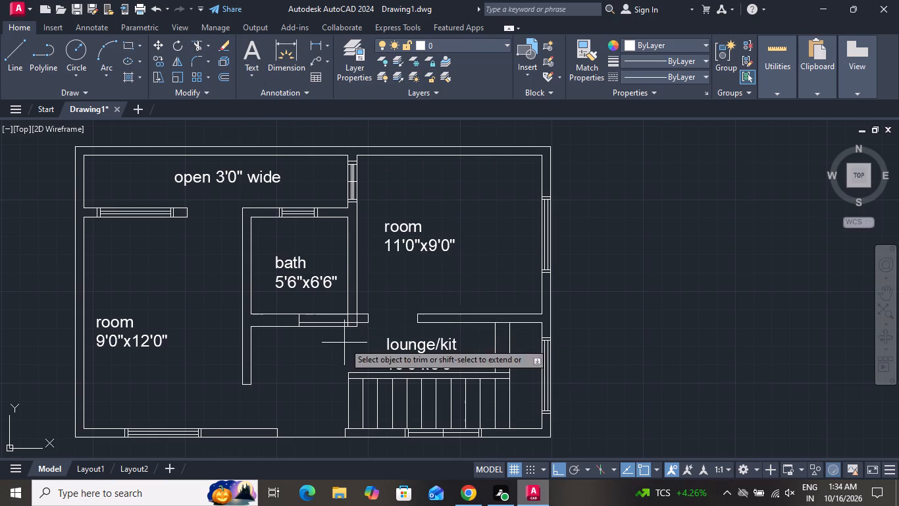
left_click(340, 350)
scroll(347, 323, "up", 3)
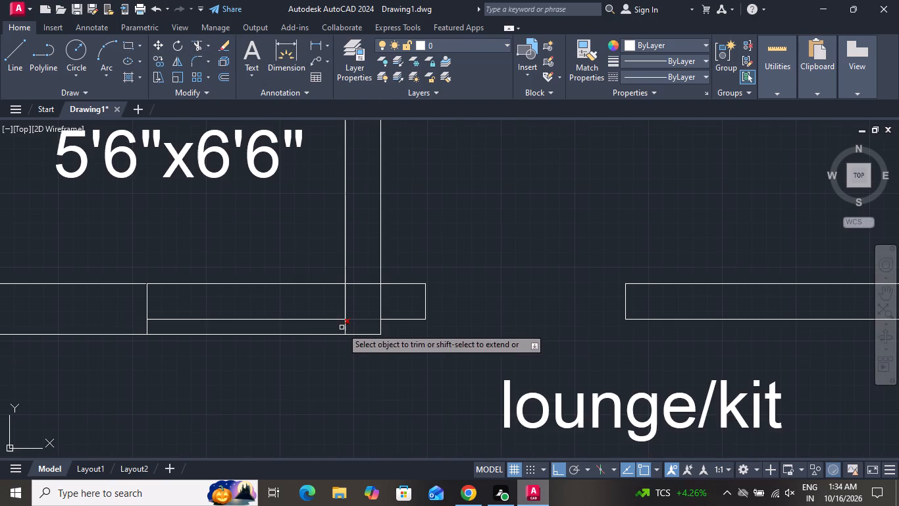
left_click(308, 320)
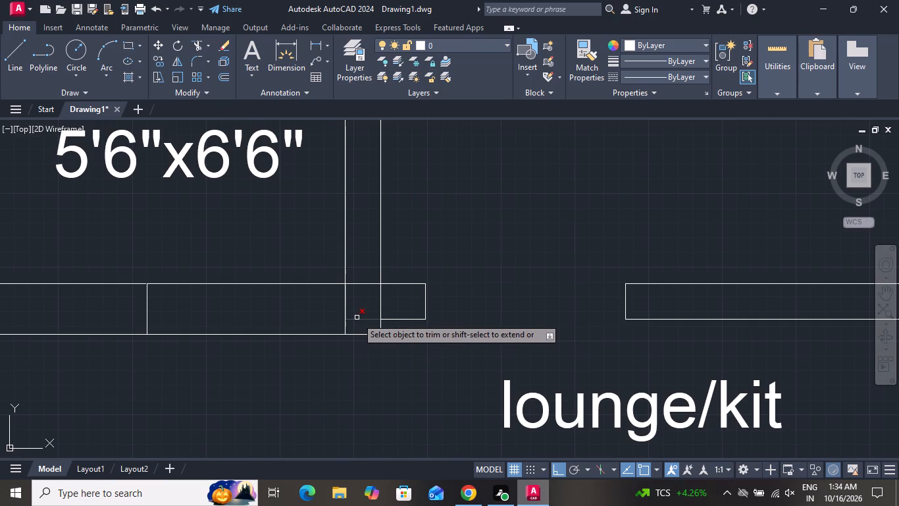
left_click(357, 318)
left_click(363, 284)
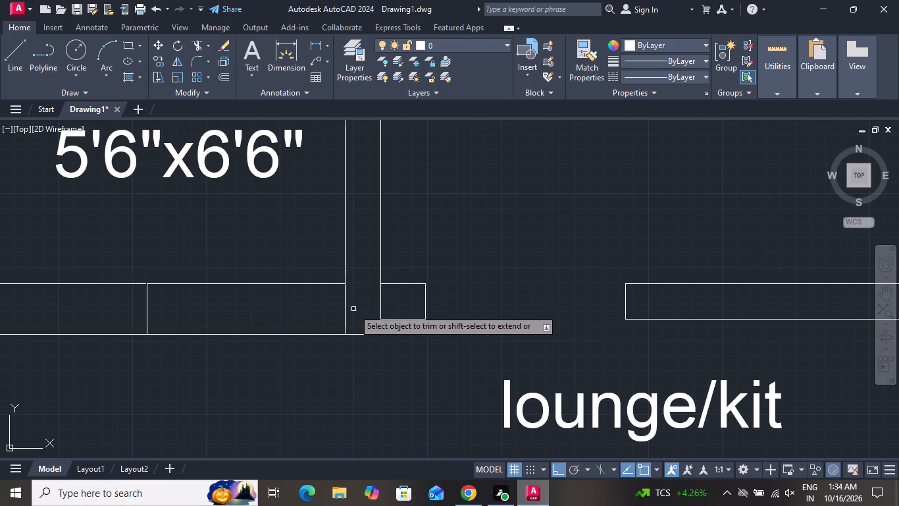
Trim the upper and lower wall lines between the bath stub and the bath's east wall to open a doorway.
left_click_drag(291, 266, 296, 277)
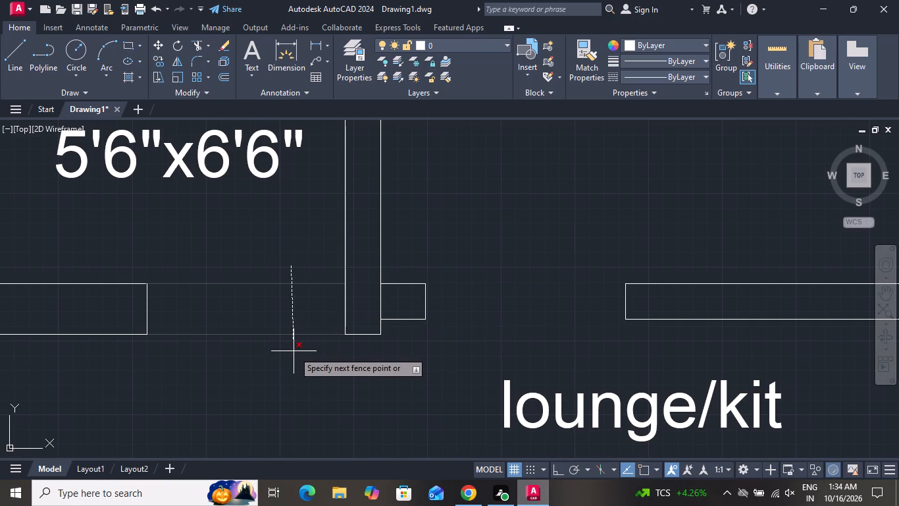
left_click(291, 358)
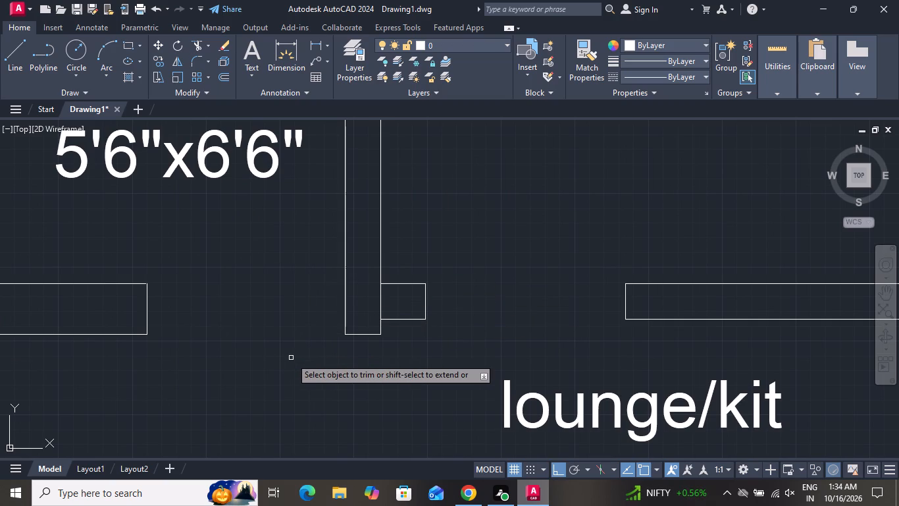
right_click(291, 358)
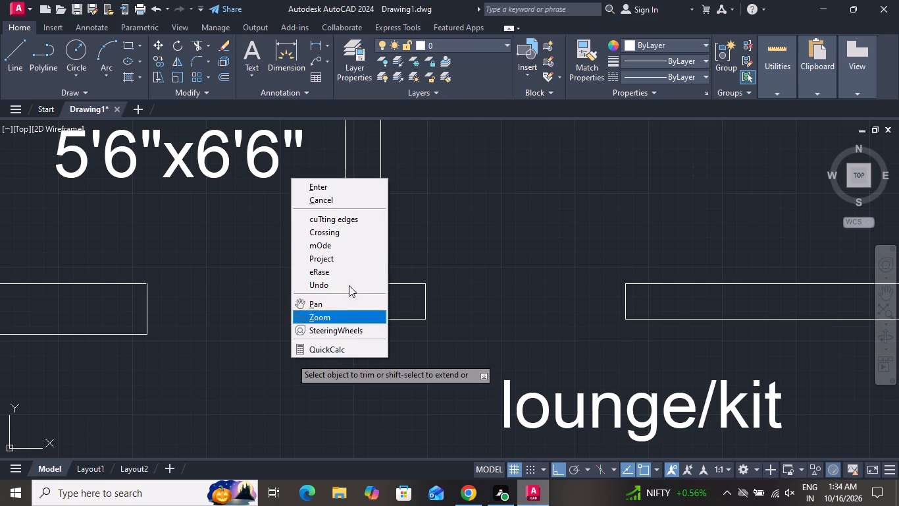
left_click(340, 204)
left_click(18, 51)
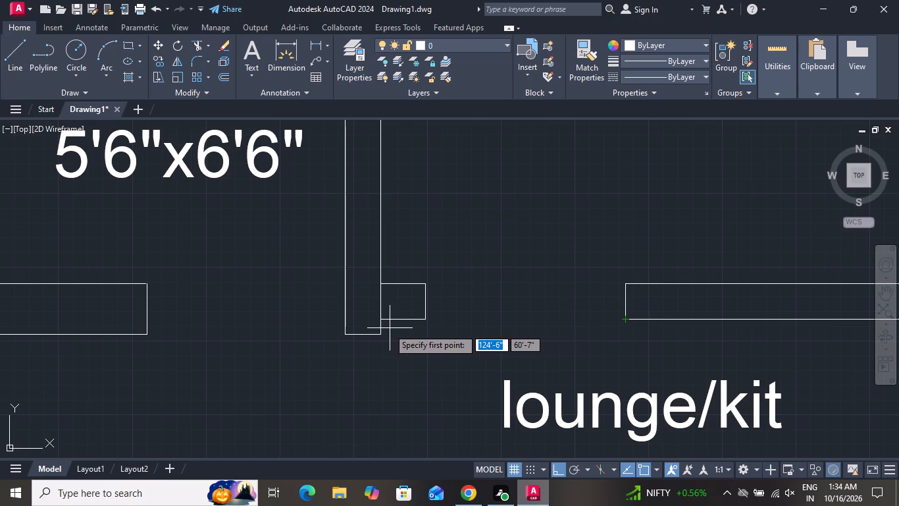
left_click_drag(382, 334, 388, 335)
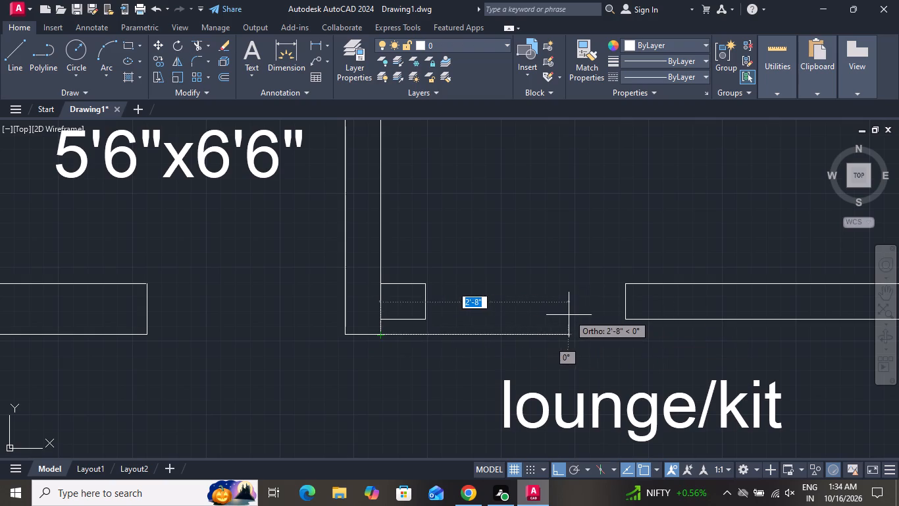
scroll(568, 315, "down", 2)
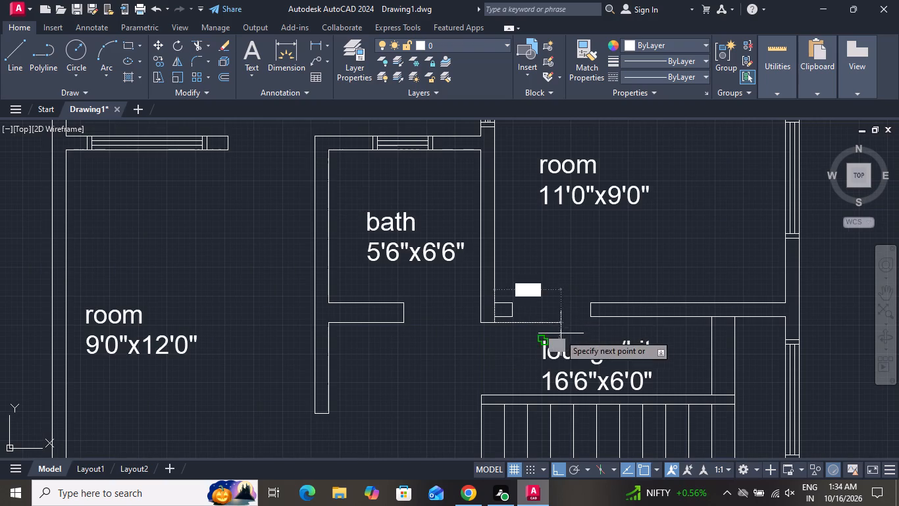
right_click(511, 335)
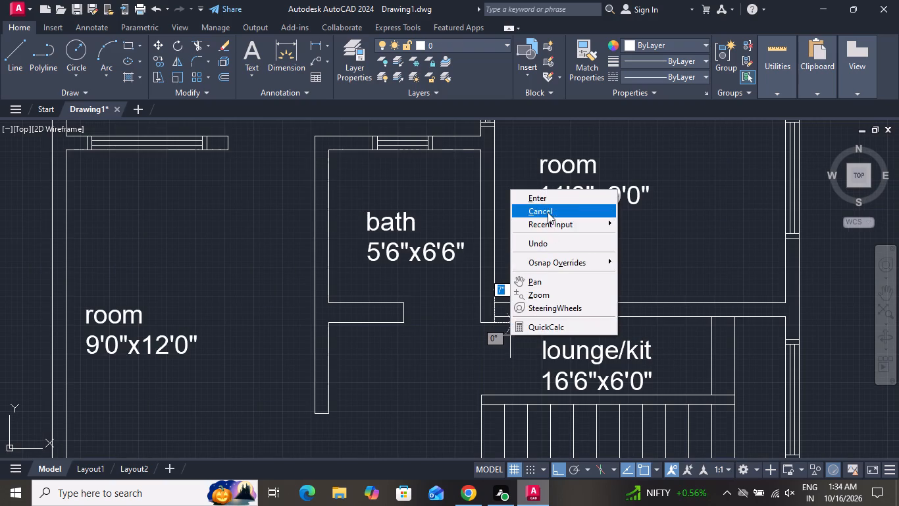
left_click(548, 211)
Replace the short stub's lower line beside the bath's east wall with an 8" line flush with the wall's end, and close its east end.
scroll(532, 341, "up", 1)
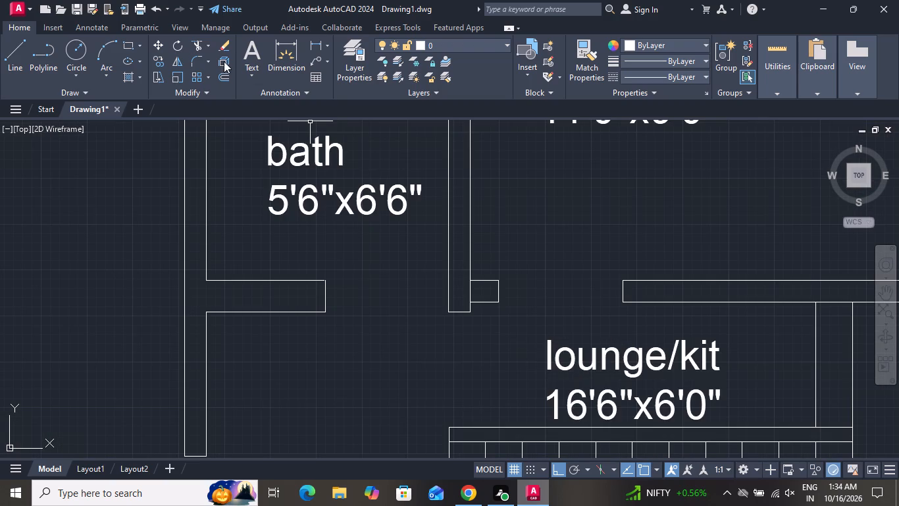
left_click(201, 49)
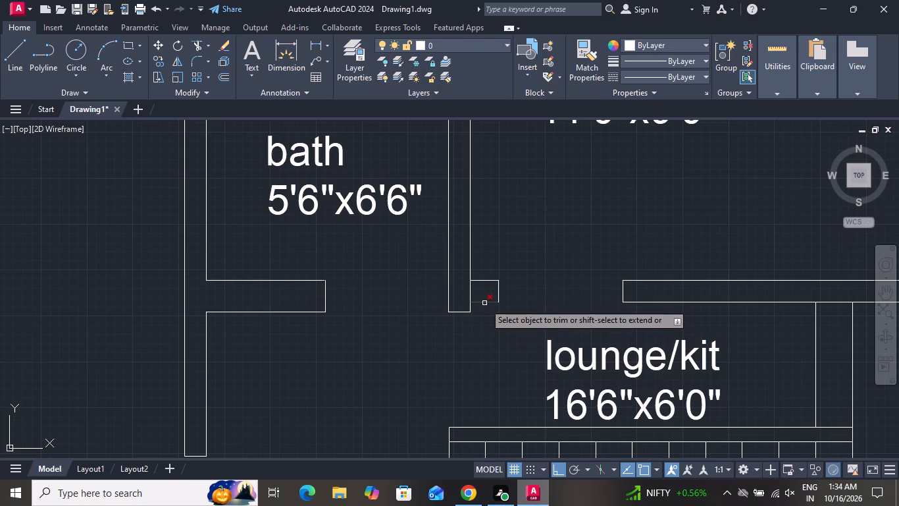
left_click(484, 303)
right_click(489, 320)
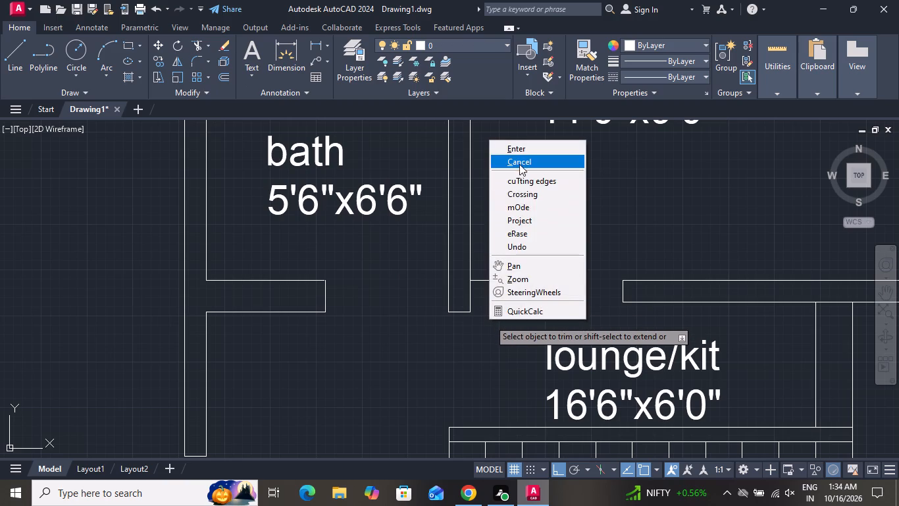
left_click(520, 162)
left_click(10, 45)
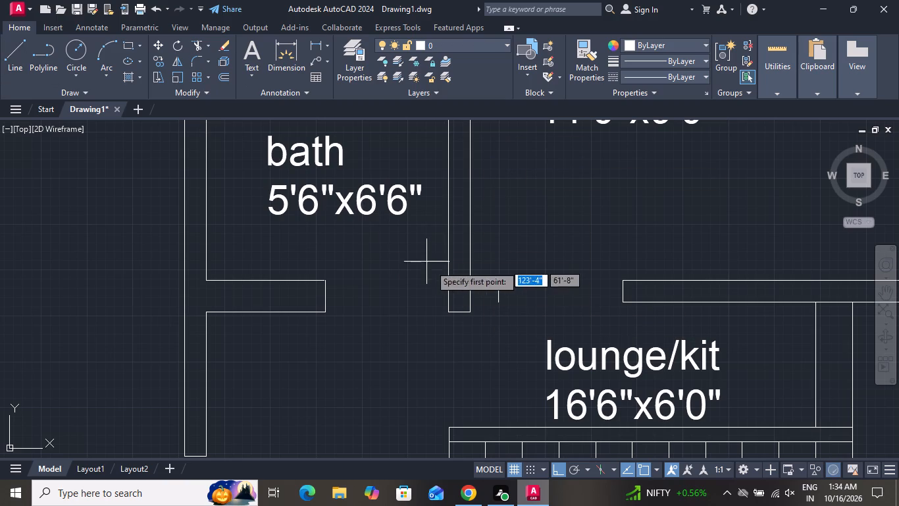
left_click(470, 310)
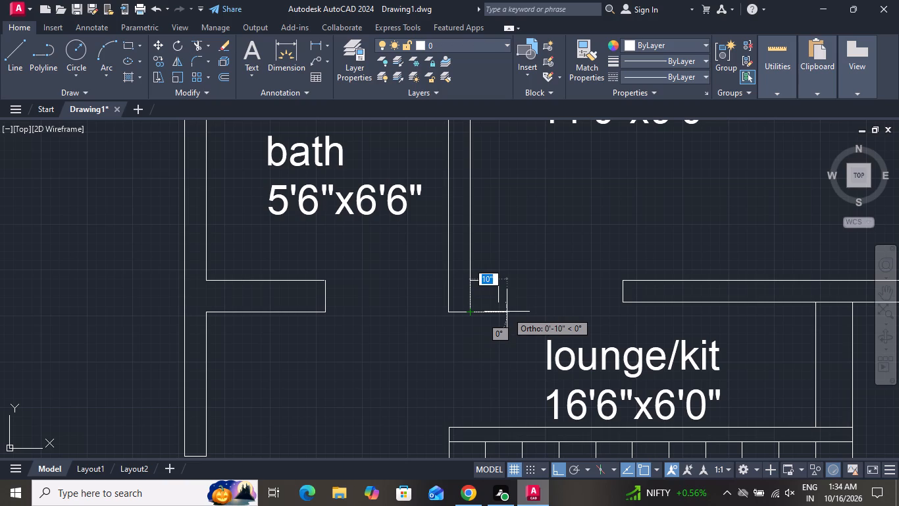
scroll(507, 312, "up", 3)
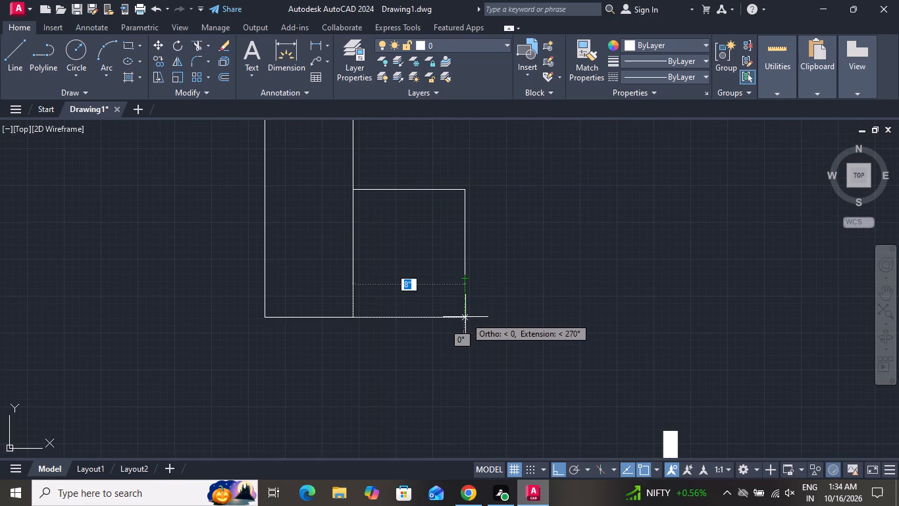
left_click(465, 318)
left_click(465, 281)
right_click(465, 281)
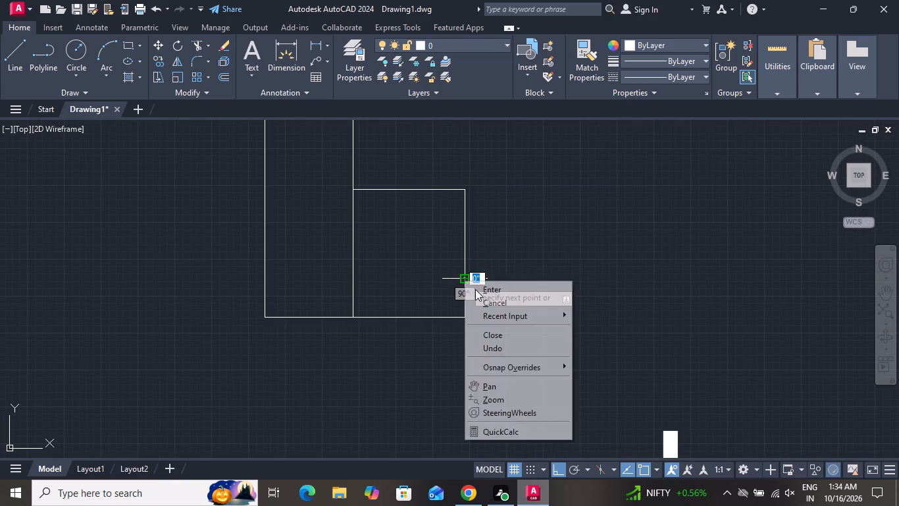
left_click(484, 304)
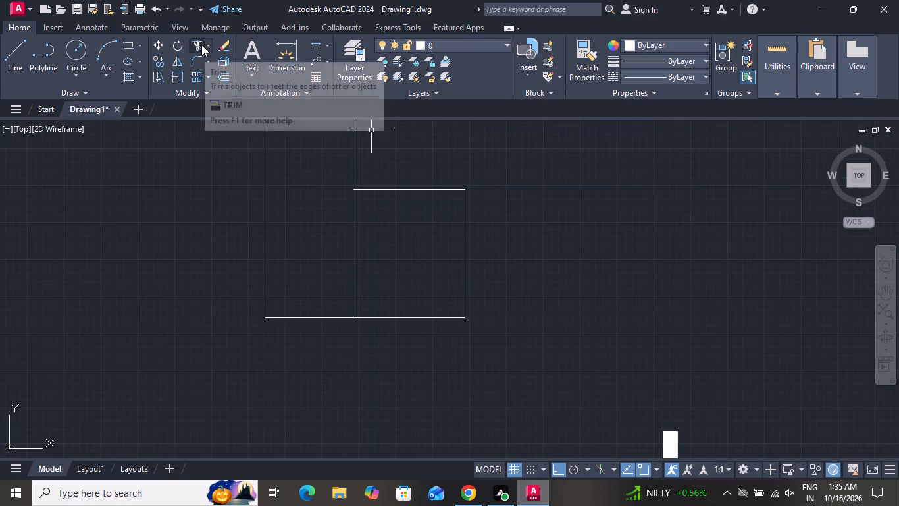
Trim the vertical line dividing the short stub from the bath's east wall.
left_click(201, 45)
left_click(317, 211)
left_click(386, 218)
right_click(385, 220)
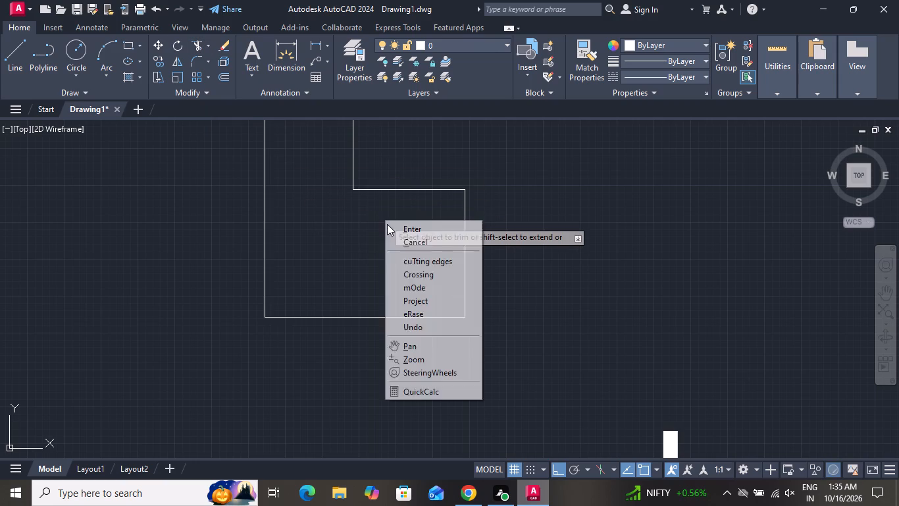
left_click(393, 244)
Add a linear dimension for the plan's overall width, placed just above the outer north wall.
scroll(387, 246, "down", 5)
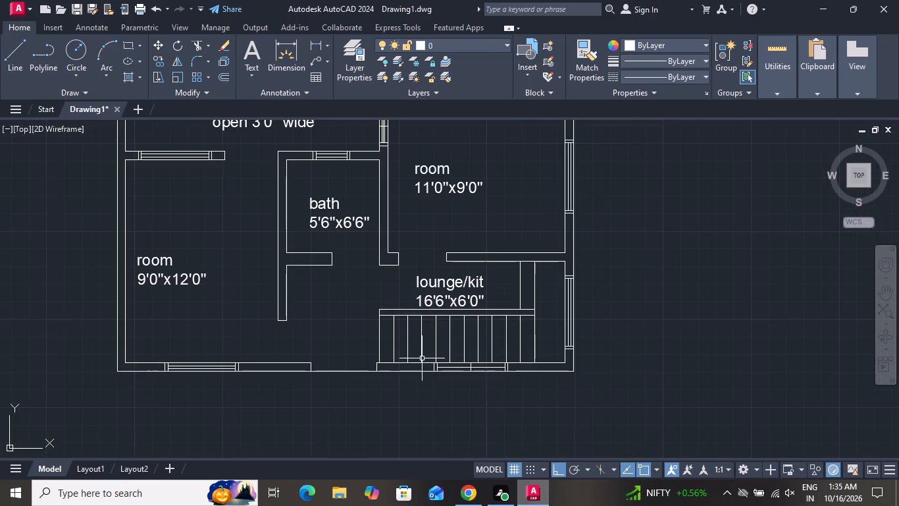
scroll(424, 351, "down", 1)
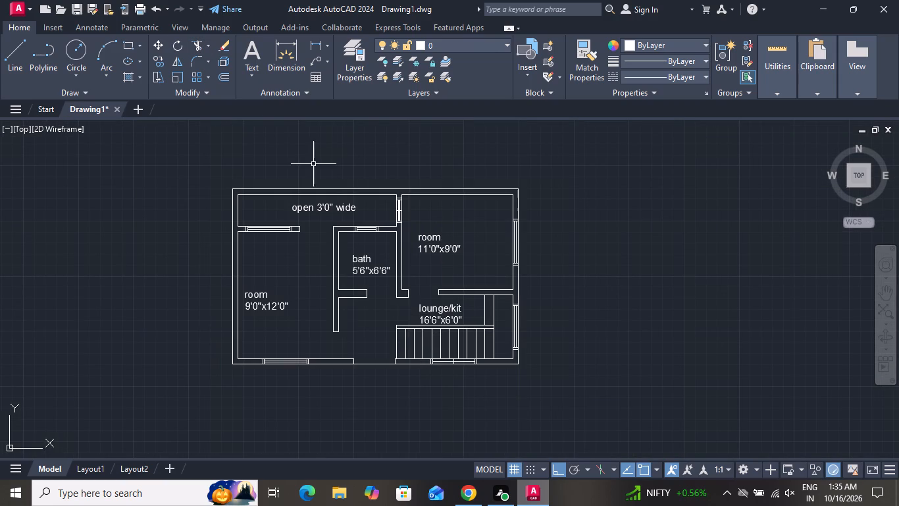
scroll(326, 159, "up", 1)
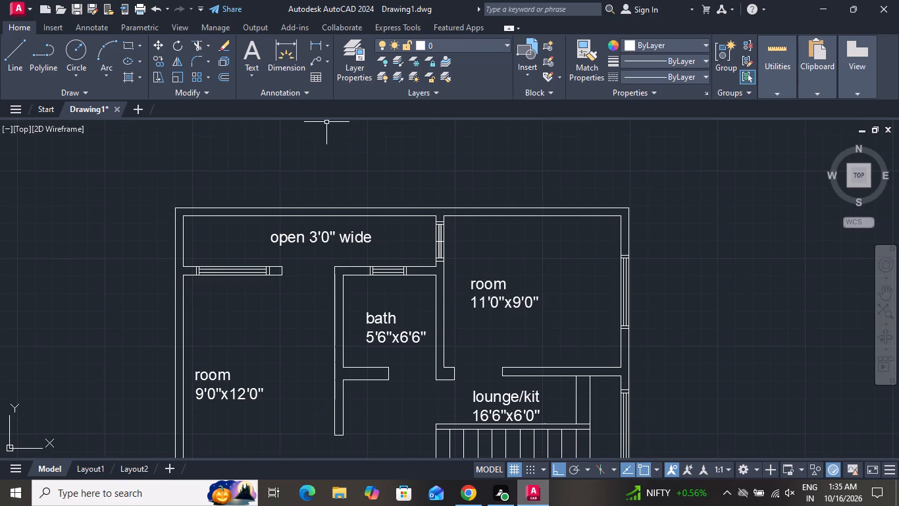
left_click(313, 39)
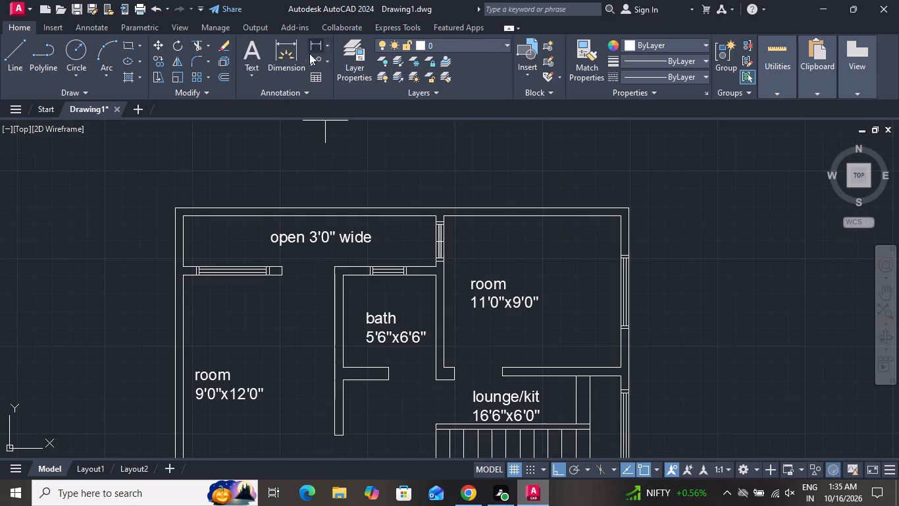
left_click(175, 208)
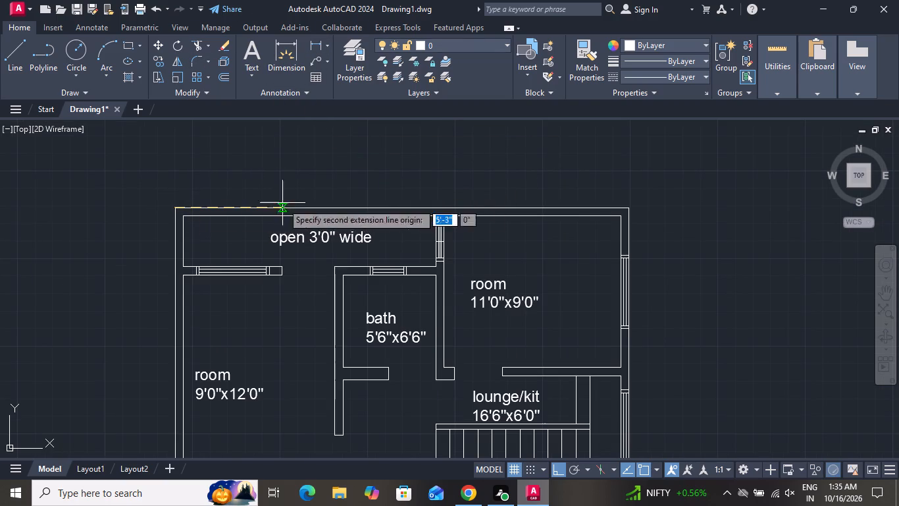
left_click(625, 208)
left_click(620, 195)
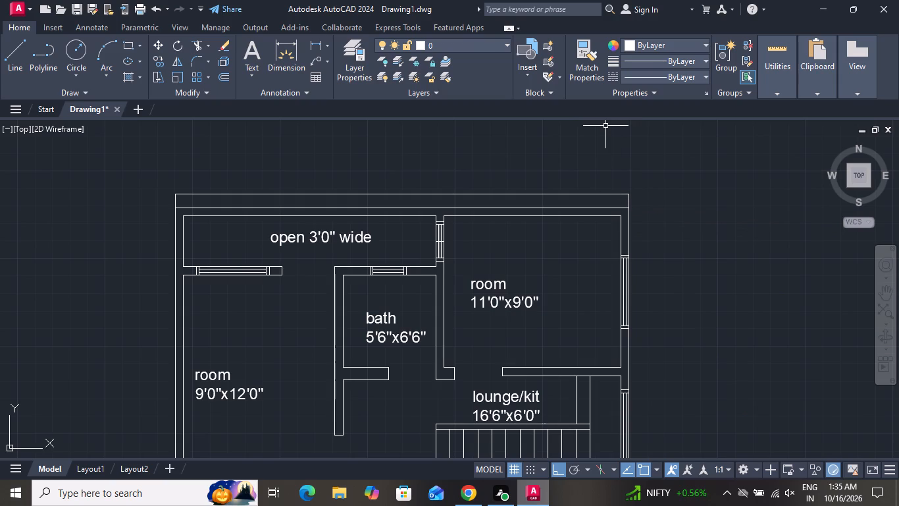
Modify the Standard dimension style to a 0'-10.18" text height and 0'-10.18" arrow size, and set it current.
type("d")
key("space")
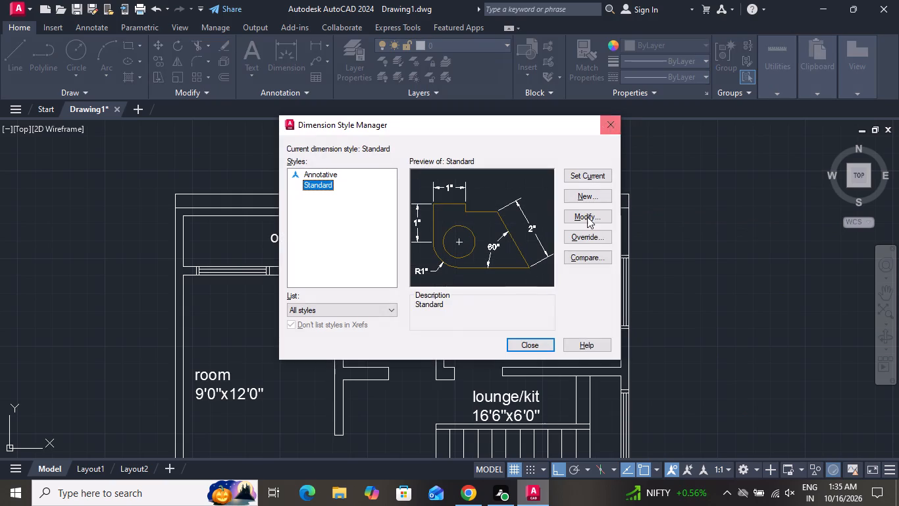
left_click(587, 217)
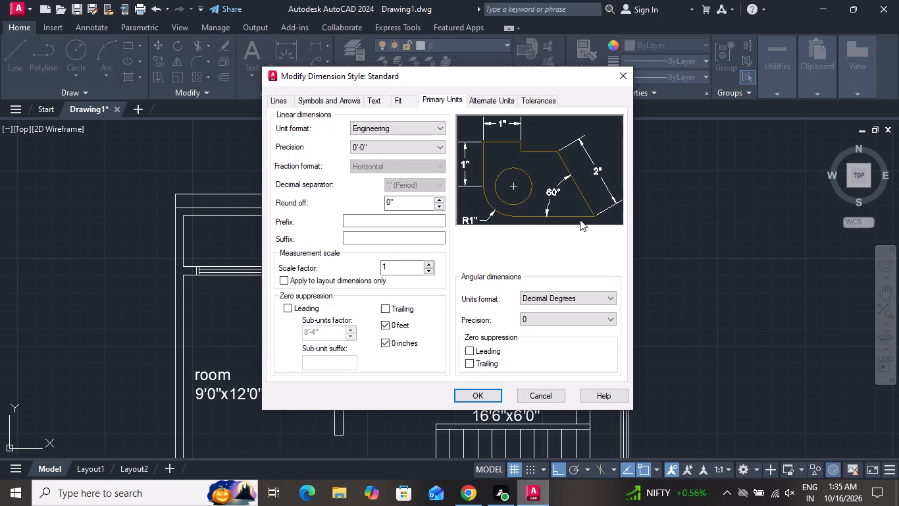
left_click(373, 96)
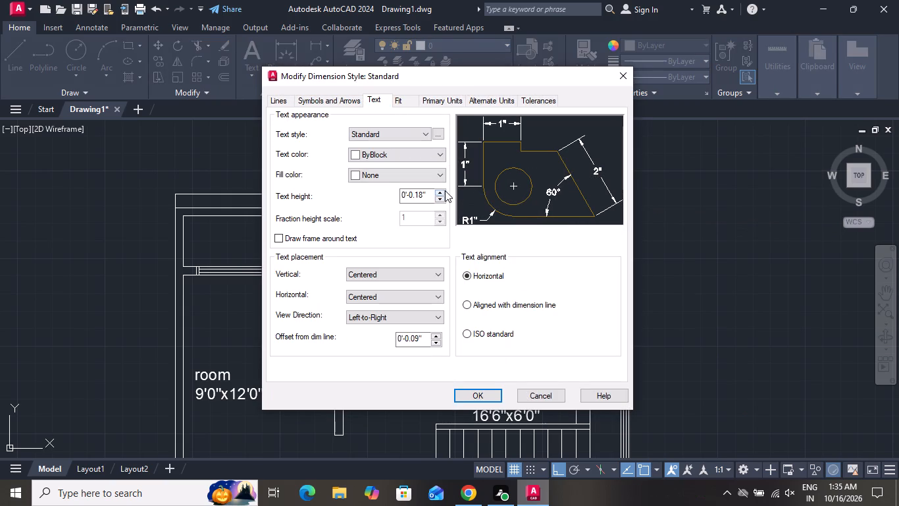
left_click(439, 188)
left_click(442, 192)
left_click(442, 192)
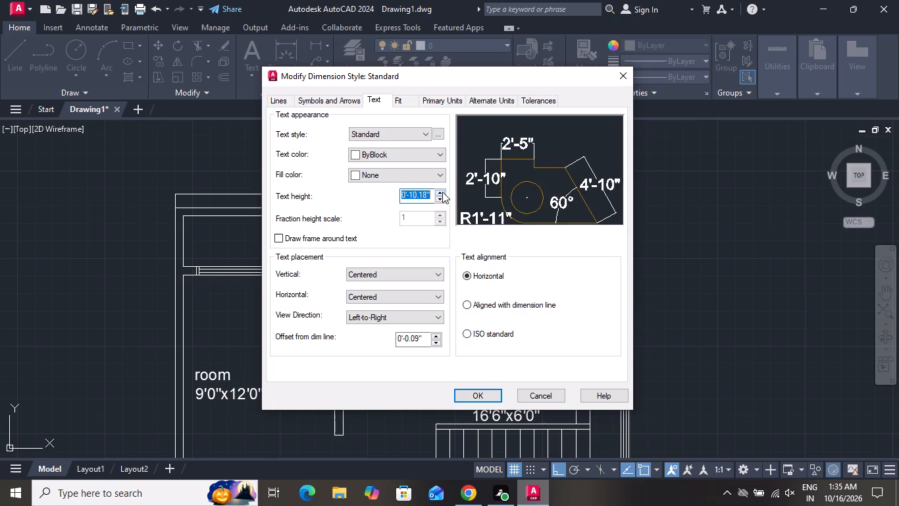
left_click(339, 99)
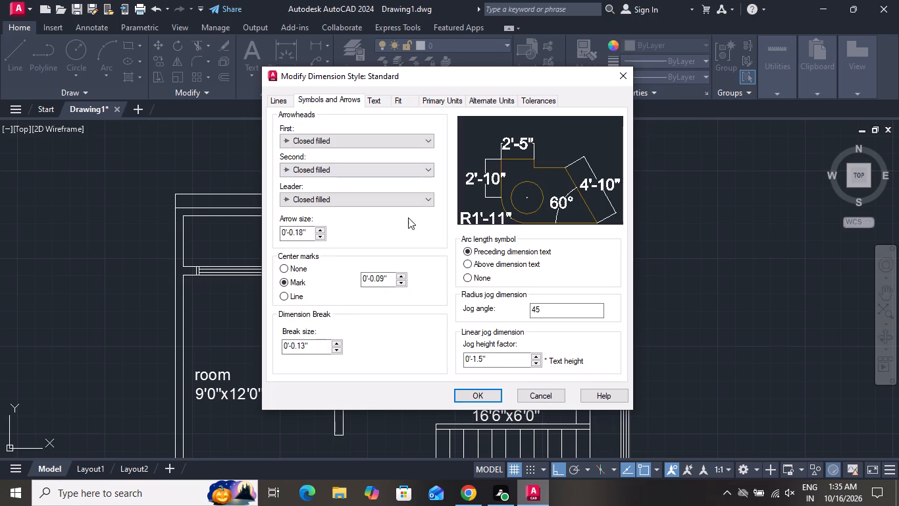
left_click(321, 229)
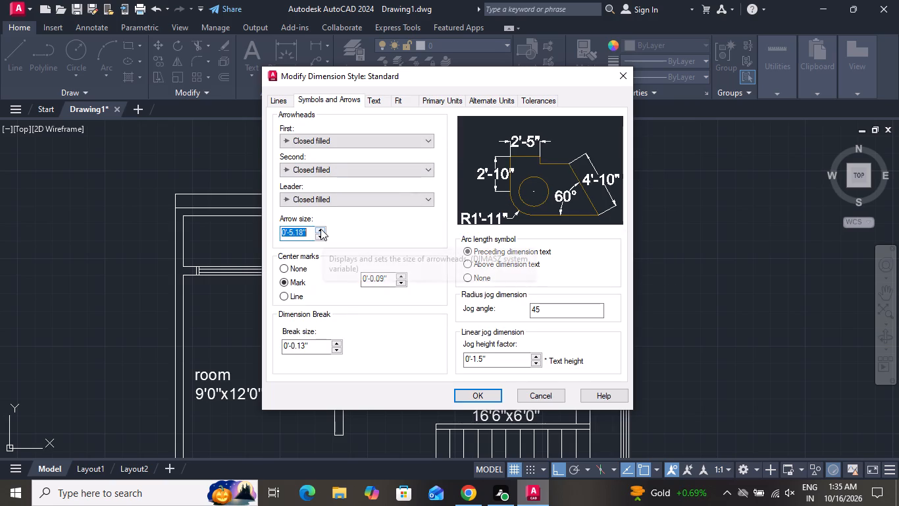
left_click(321, 229)
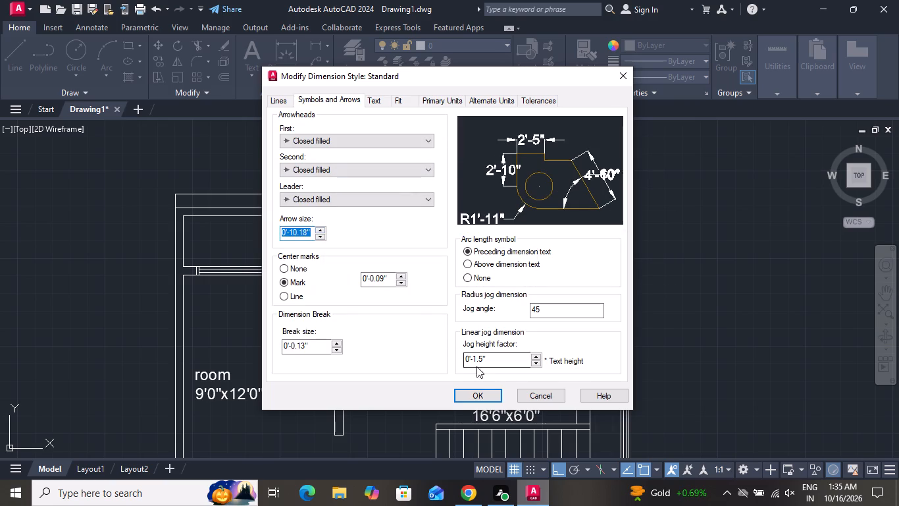
left_click(475, 397)
left_click(580, 174)
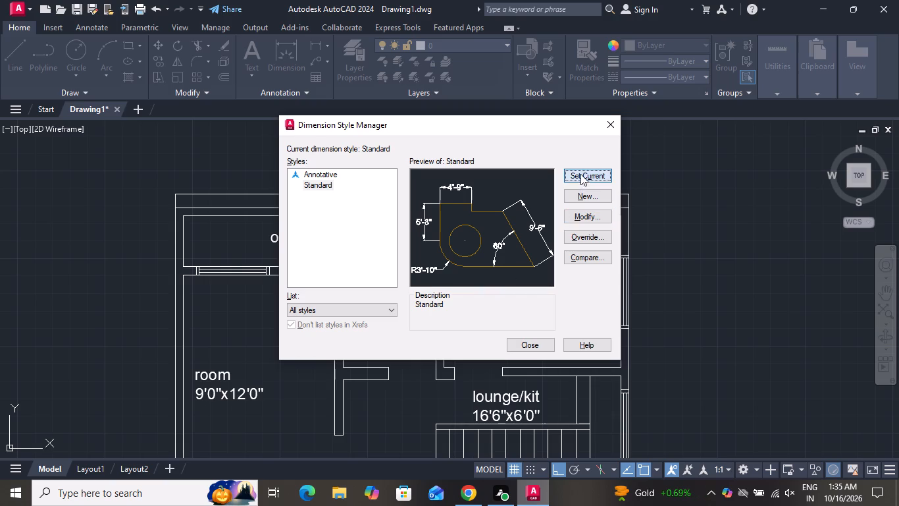
left_click(538, 345)
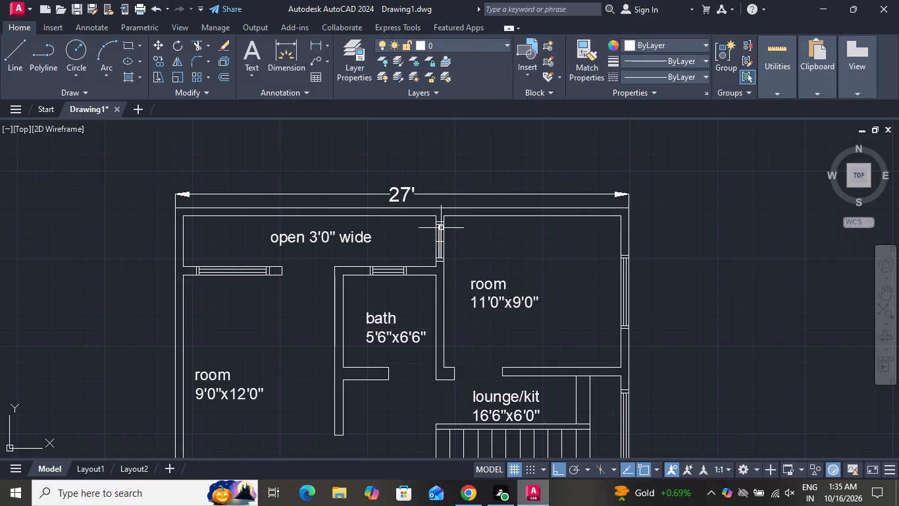
Add a linear dimension for the plan's overall north-south depth, placed outside the west wall.
scroll(440, 225, "down", 1)
left_click(312, 46)
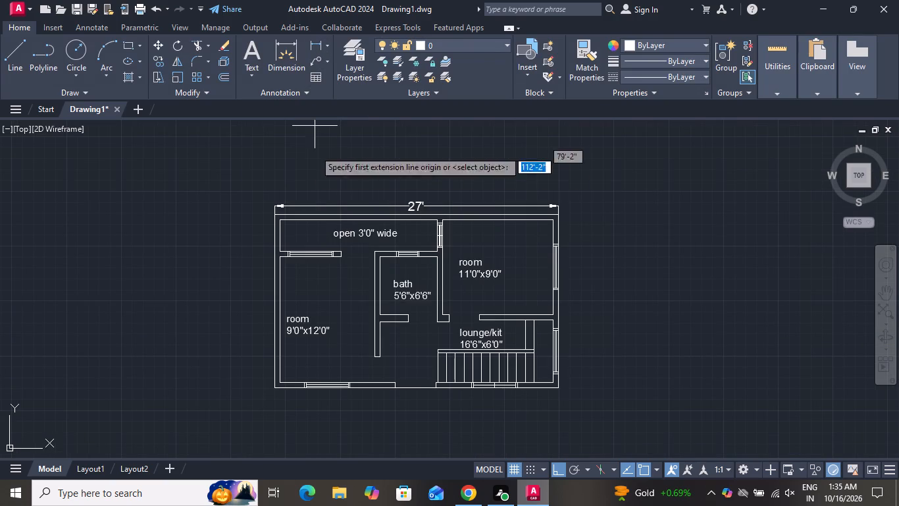
left_click(270, 216)
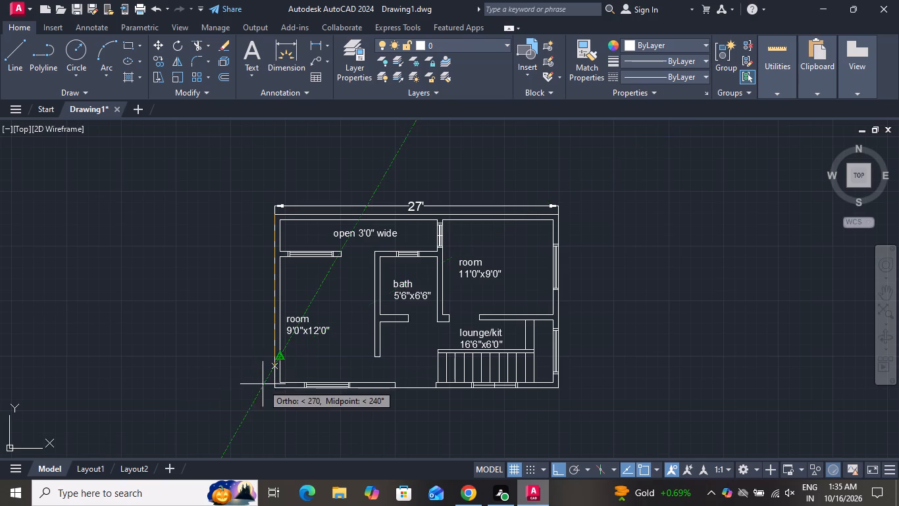
scroll(263, 391, "up", 2)
left_click(290, 388)
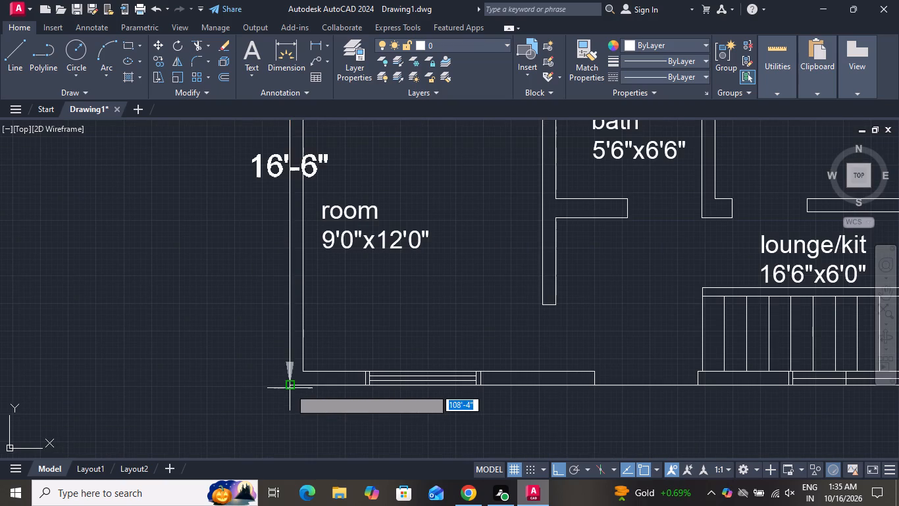
left_click(250, 388)
Copy the bath label about 9'-2" west, into the 9'0"x12'0" room above its room label.
scroll(326, 397, "down", 2)
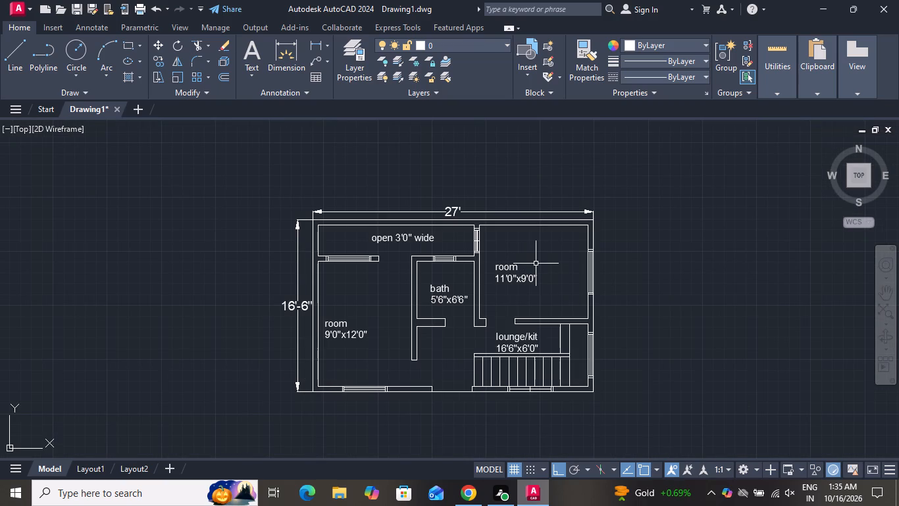
scroll(531, 262, "down", 1)
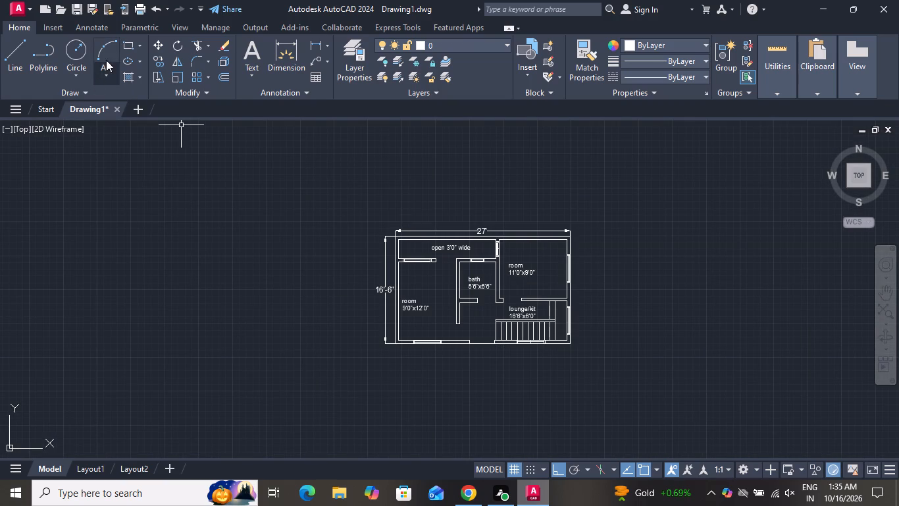
scroll(444, 253, "up", 2)
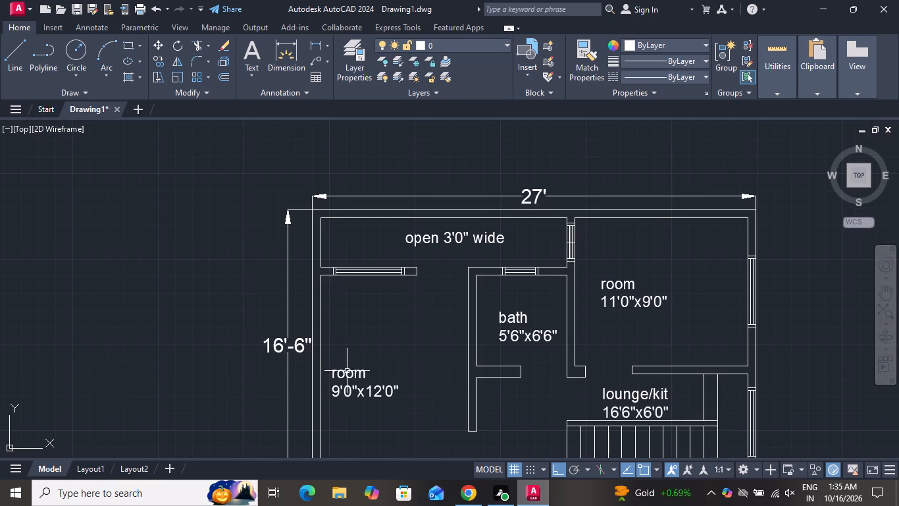
left_click(503, 323)
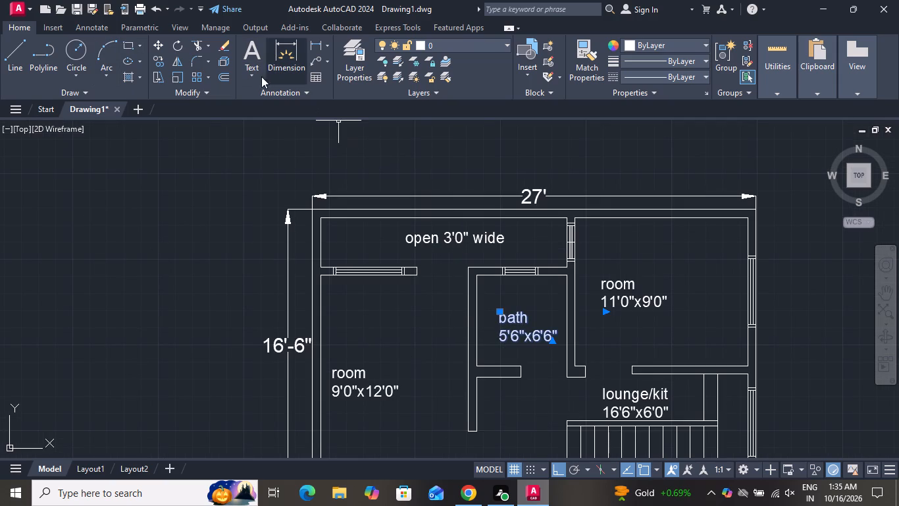
left_click(153, 60)
left_click(509, 329)
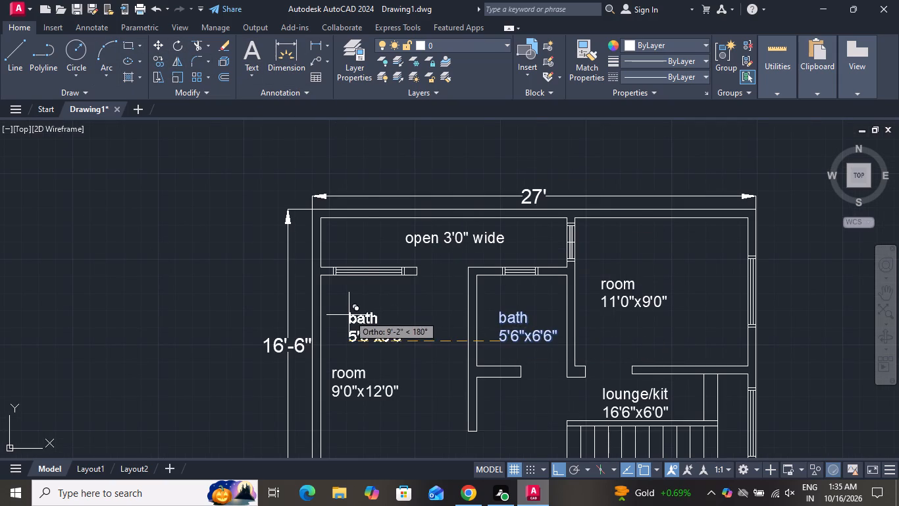
left_click(349, 315)
right_click(349, 315)
left_click(376, 150)
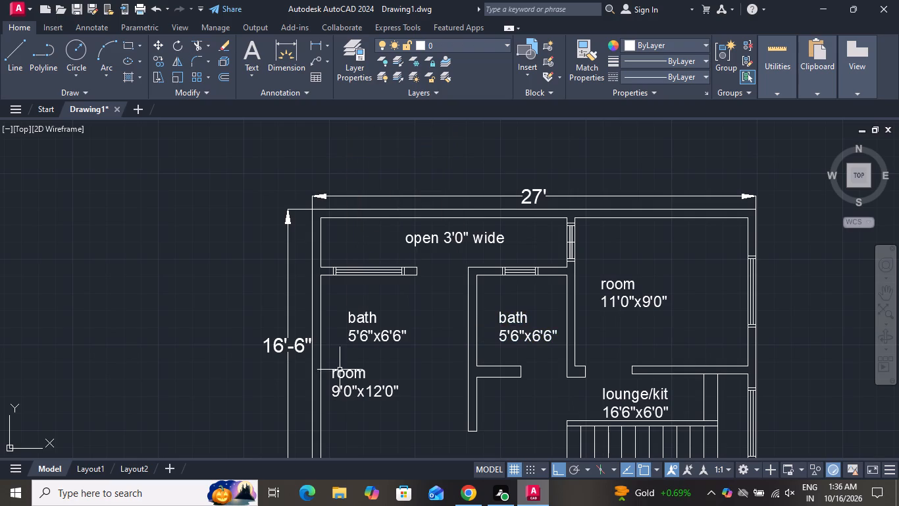
Replace the text of the copied bath label in the 9'0"x12'0" room with W2.
scroll(362, 393, "up", 2)
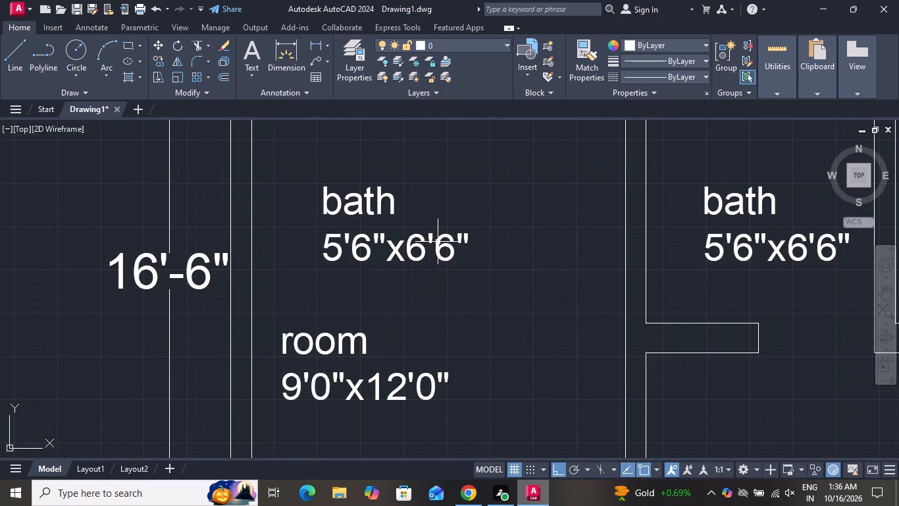
double_click(438, 242)
left_click(482, 241)
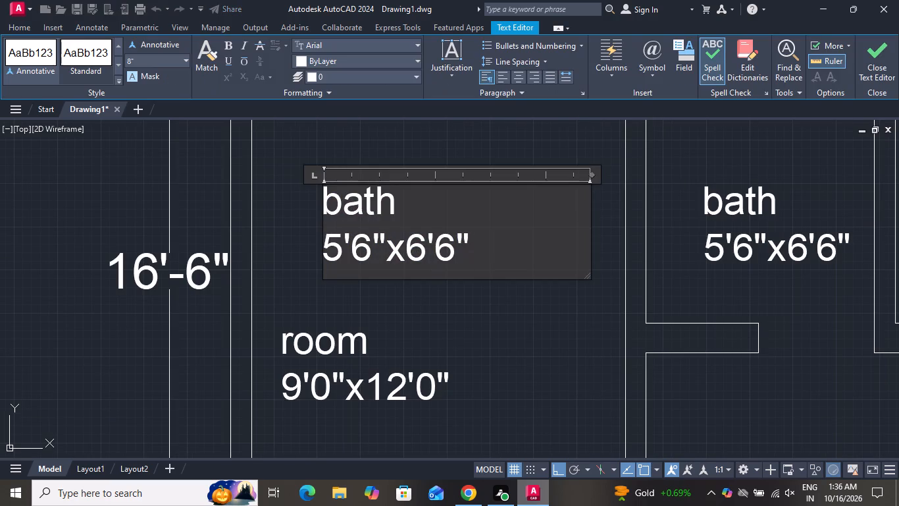
key("BackSpace")
key("BackSpace")
key("BackSpace")
key("BackSpace")
key("BackSpace")
key("BackSpace")
key("BackSpace")
key("BackSpace")
key("BackSpace")
key("BackSpace")
key("BackSpace")
key("BackSpace")
key("BackSpace")
key("BackSpace")
key("BackSpace")
key("BackSpace")
key("BackSpace")
key("BackSpace")
key("BackSpace")
key("BackSpace")
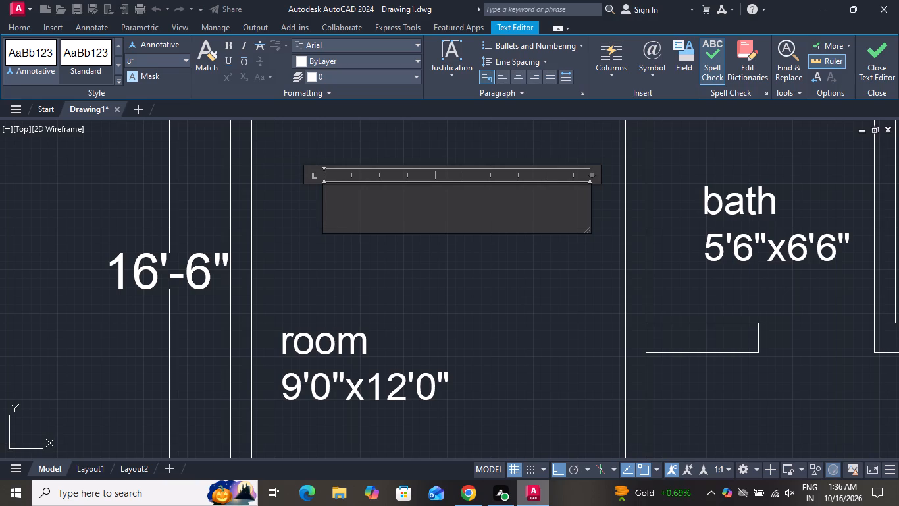
key("w")
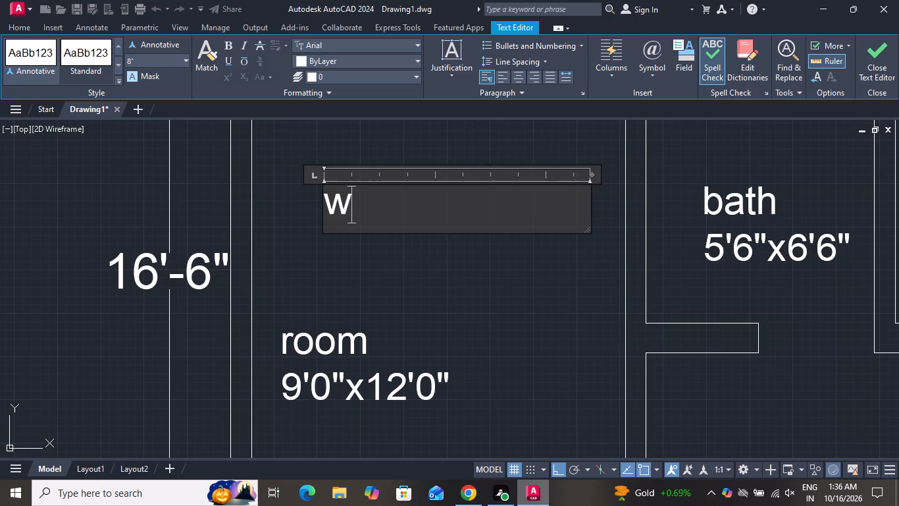
key("2")
key("BackSpace")
key("BackSpace")
type("W2")
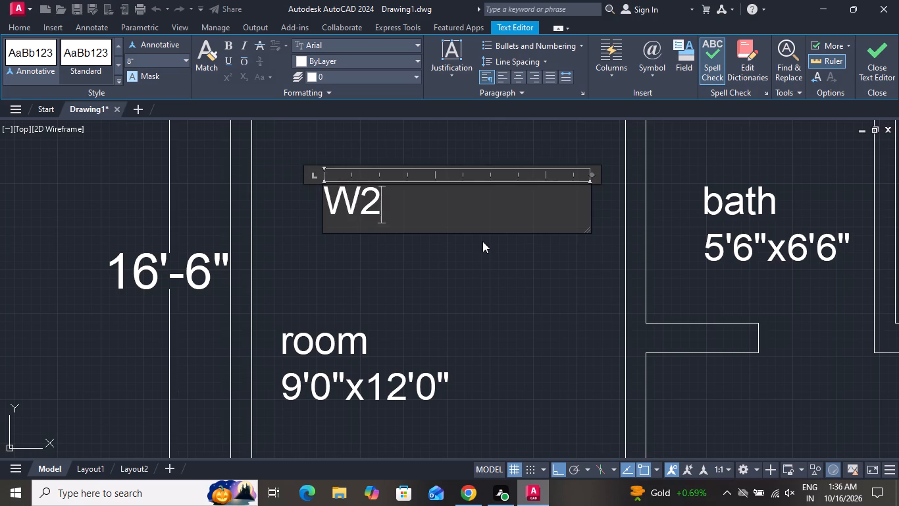
left_click(482, 241)
With ortho off, copy the W2 tag from the 9'0"x12'0" room to just outside the 11'0"x9'0" room's east window.
left_click_drag(342, 164, 349, 185)
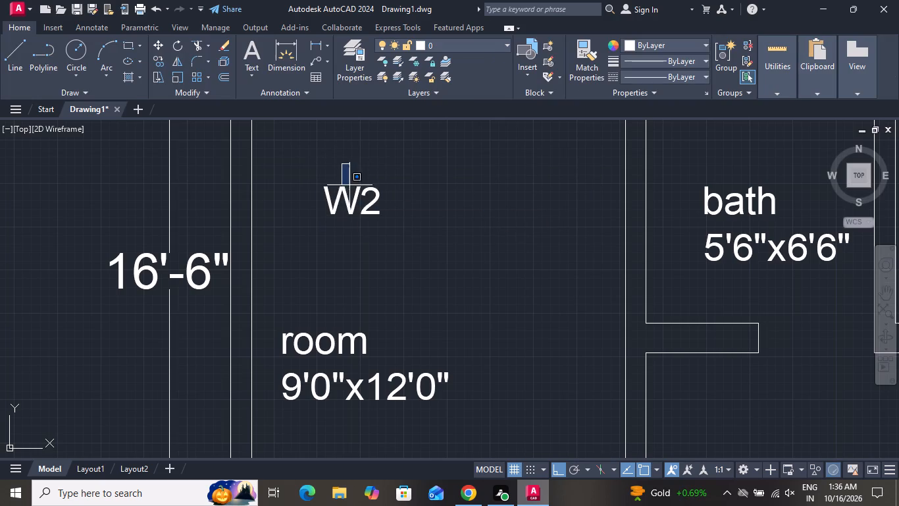
left_click(347, 209)
left_click(342, 209)
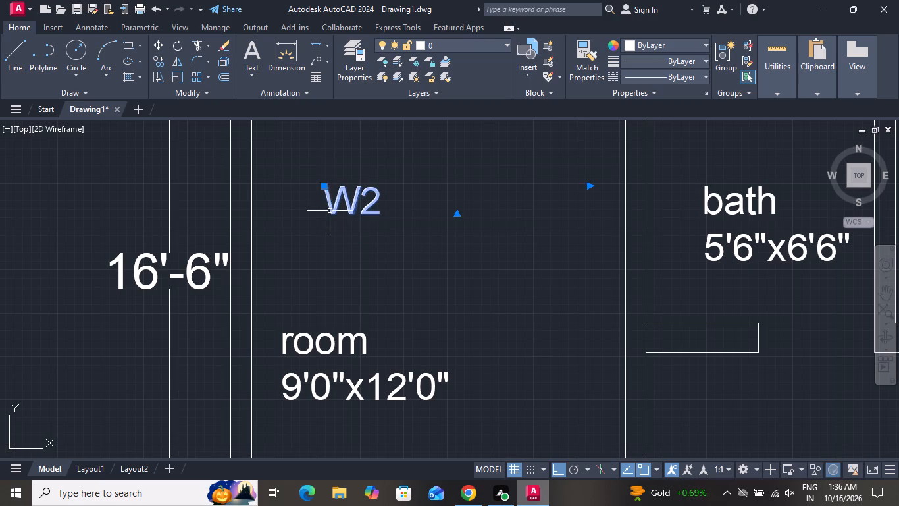
left_click(330, 211)
left_click(155, 61)
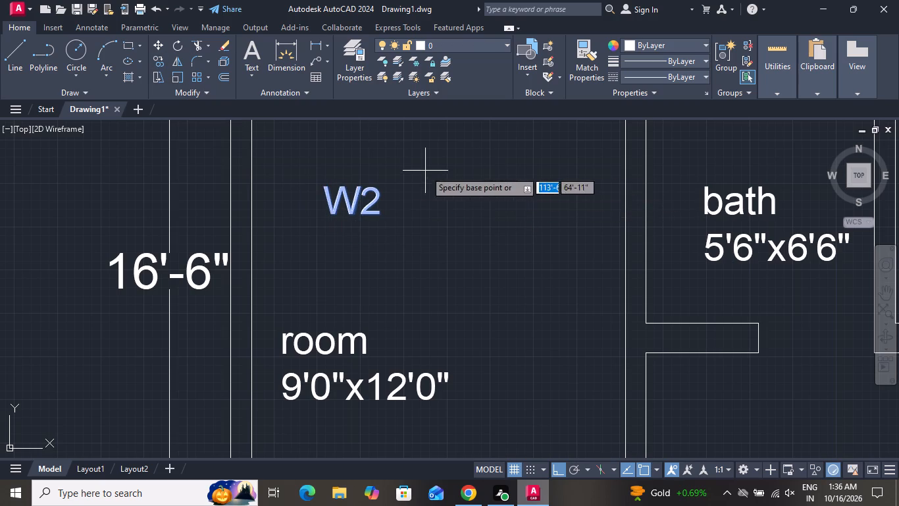
left_click(332, 208)
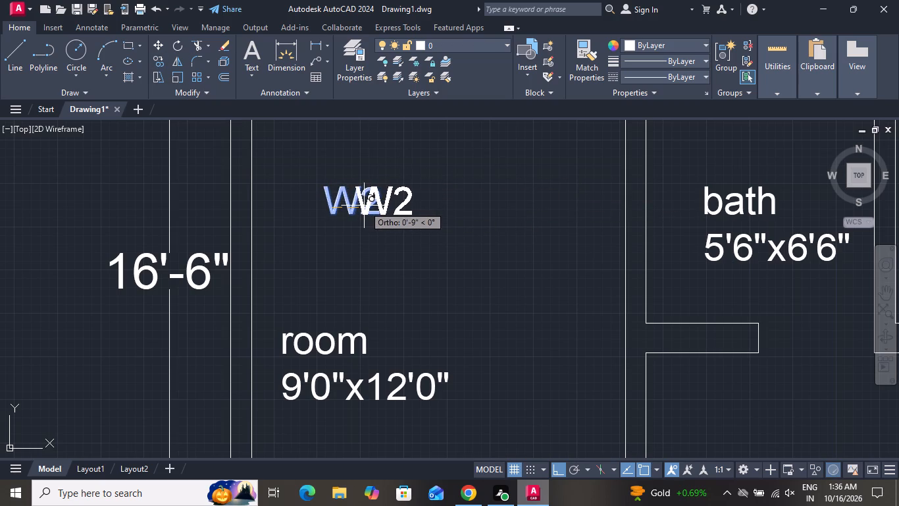
scroll(364, 206, "down", 2)
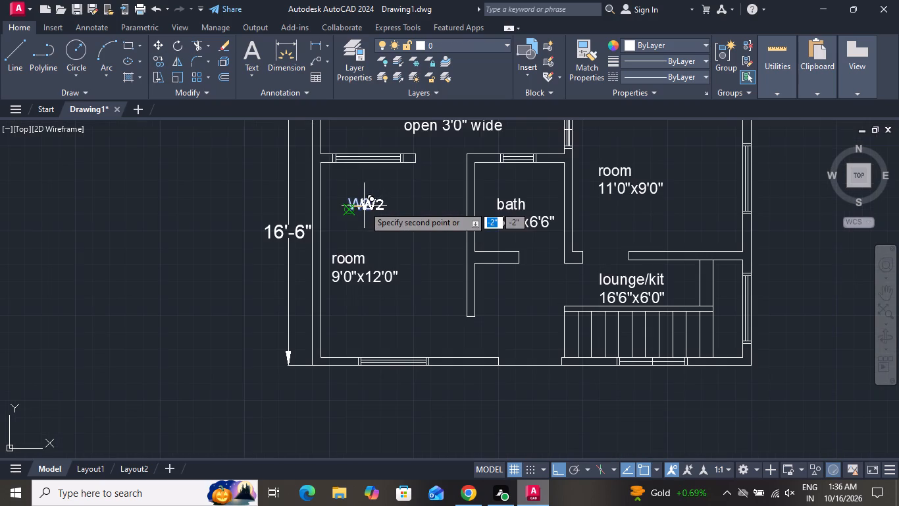
scroll(471, 215, "down", 2)
scroll(596, 188, "up", 3)
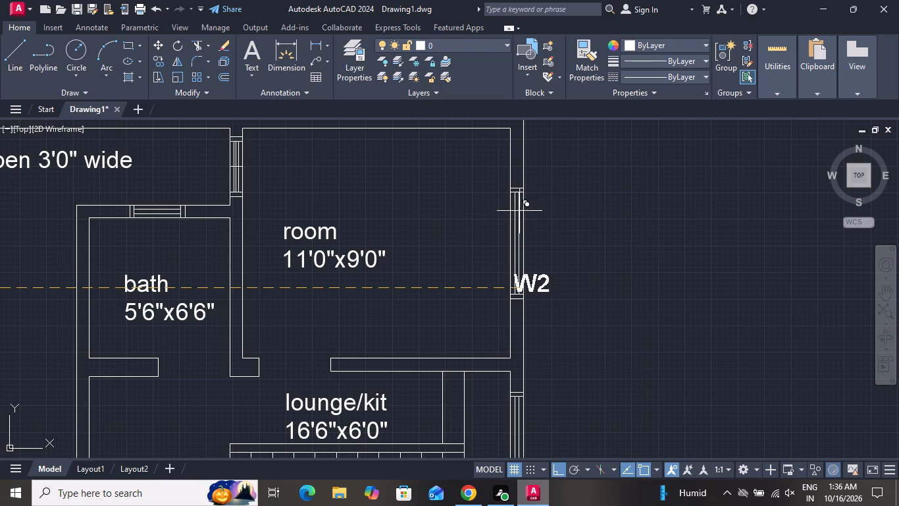
left_click(561, 468)
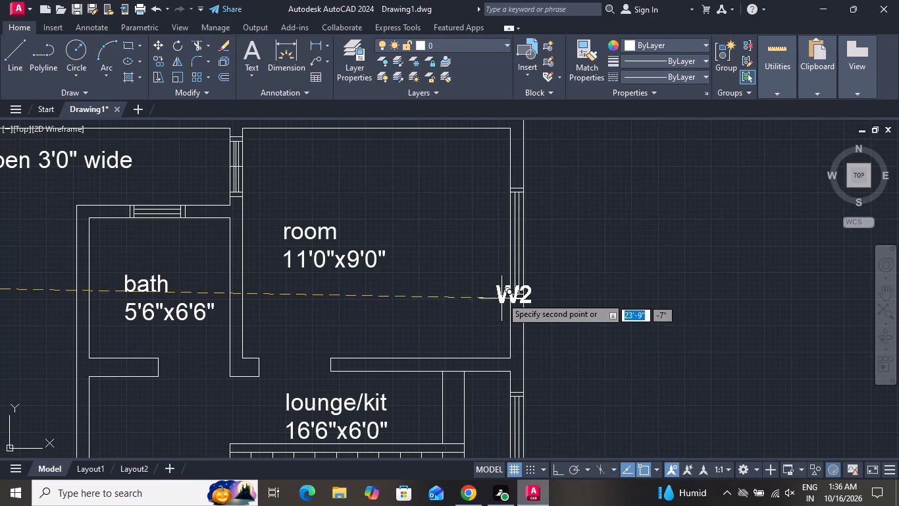
left_click(533, 248)
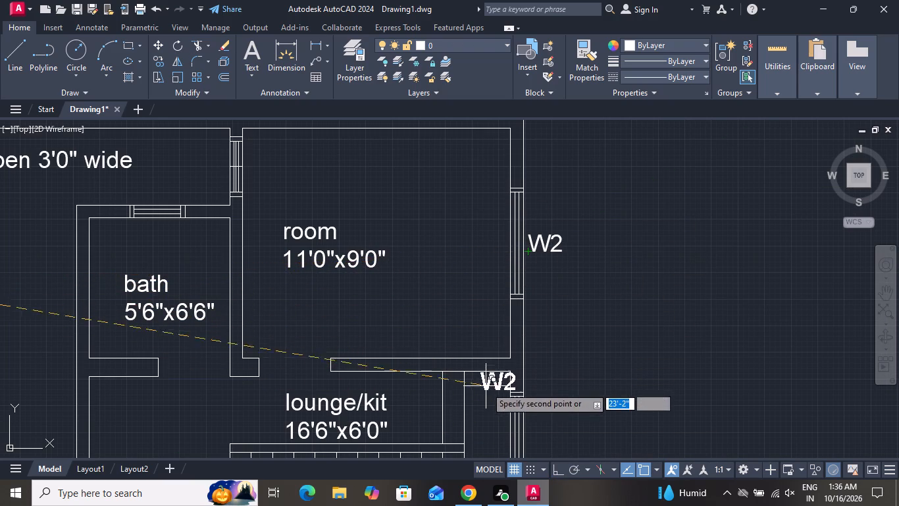
Place further W2 copies just outside the two south-wall windows, below the staircase and below the 9'0"x12'0" room.
scroll(471, 345, "down", 1)
scroll(469, 282, "down", 1)
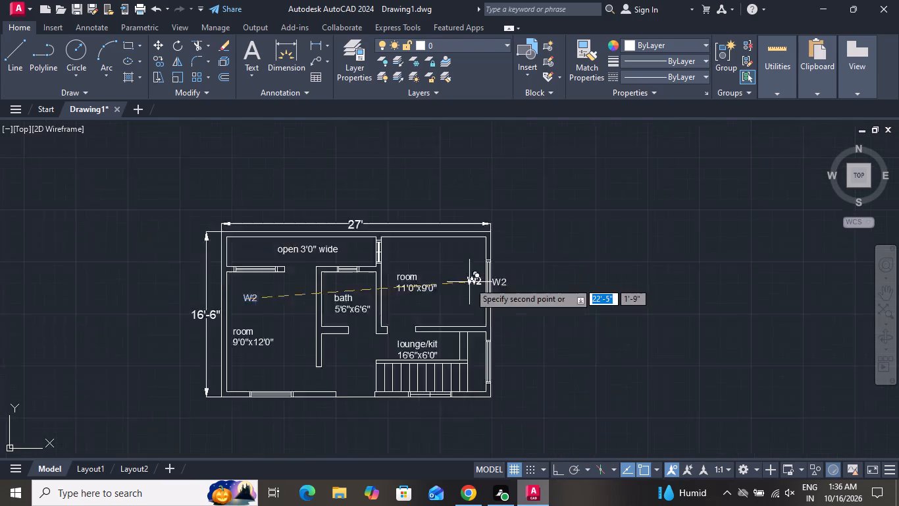
scroll(469, 282, "down", 3)
scroll(450, 326, "up", 5)
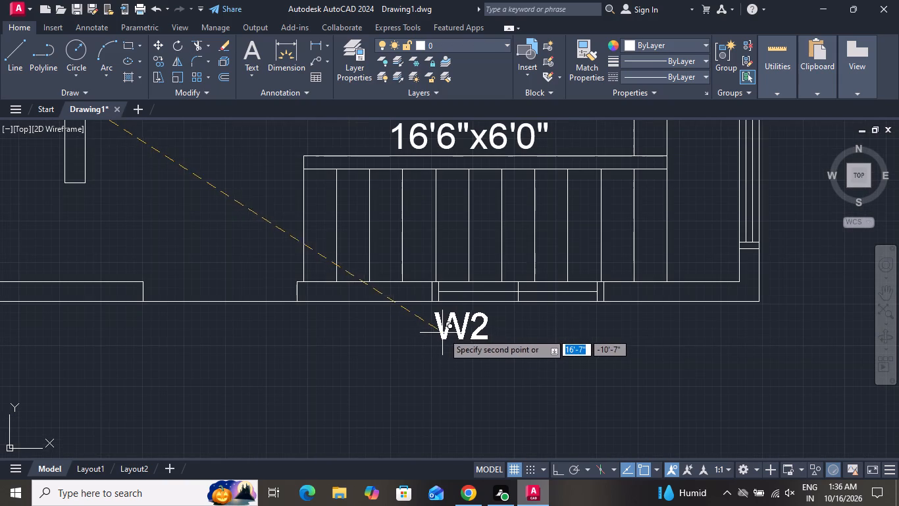
left_click(501, 322)
scroll(168, 347, "down", 2)
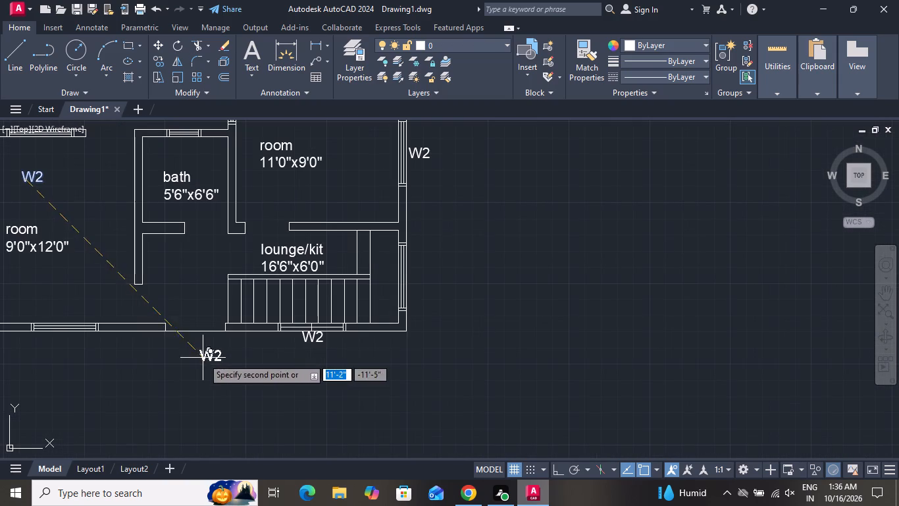
left_click(48, 346)
Place W2 copies below the 9'0"x12'0" room's north window and just east of it, near the opening, and end copying.
scroll(78, 335, "down", 2)
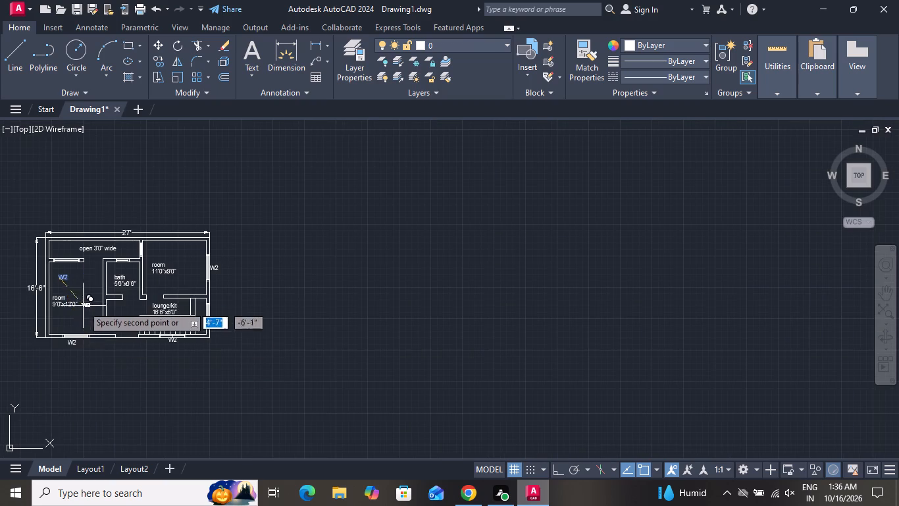
scroll(72, 283, "up", 3)
left_click(37, 217)
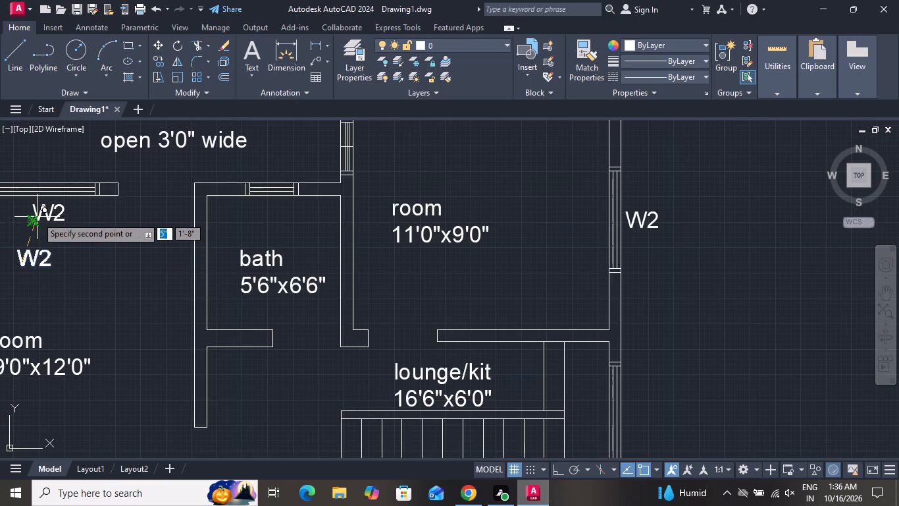
right_click(80, 259)
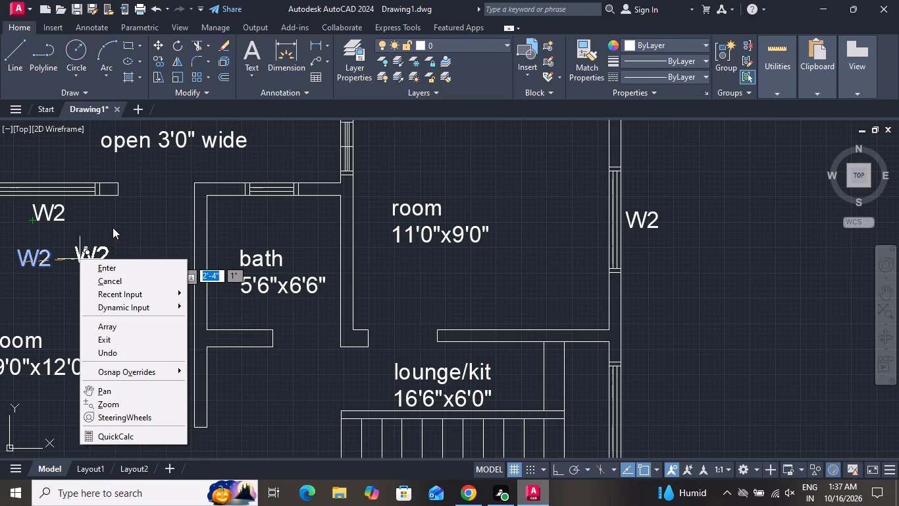
left_click(113, 227)
right_click(113, 227)
left_click(123, 243)
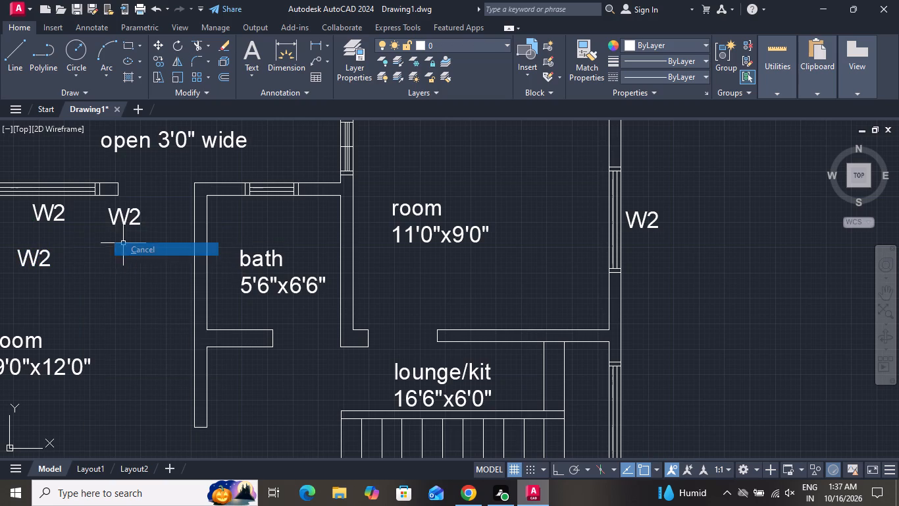
Replace the text of the W2 copy near the 9'0"x12'0" room's north opening with W3.
left_click(120, 221)
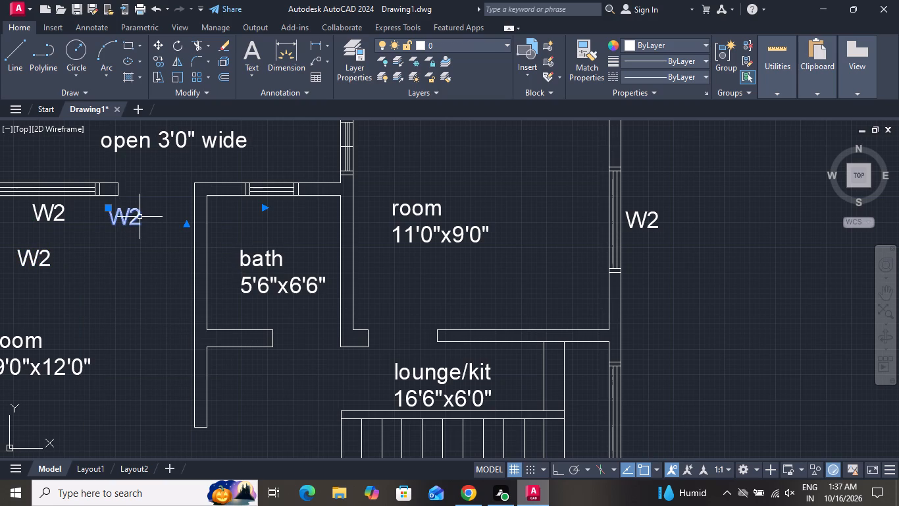
double_click(140, 217)
key("BackSpace")
key("BackSpace")
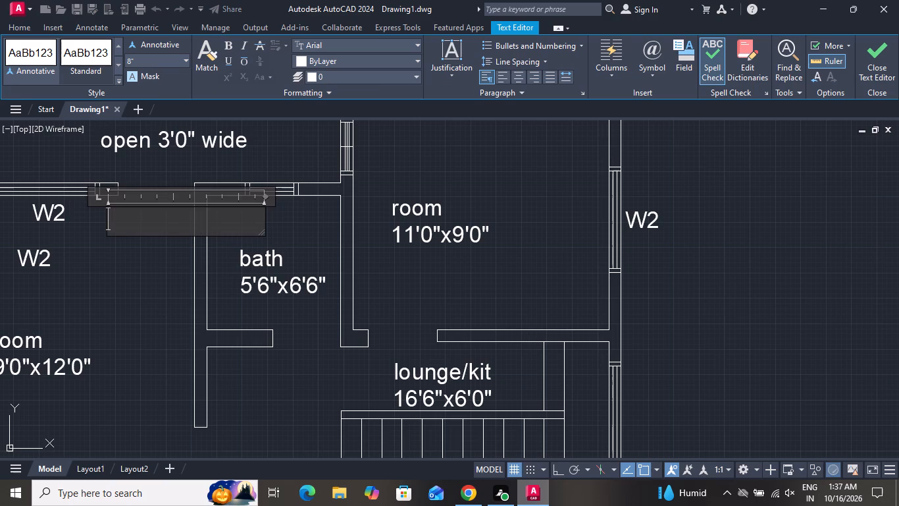
type("W3")
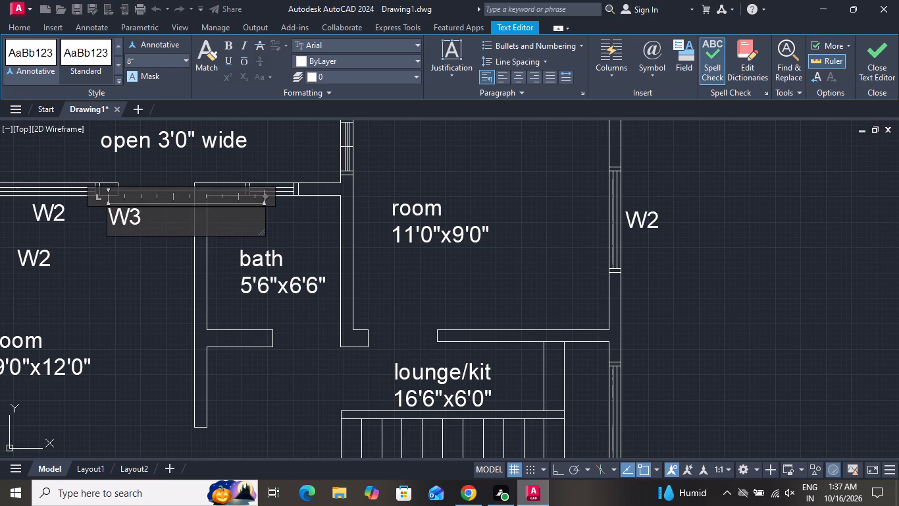
left_click(112, 256)
left_click(135, 206)
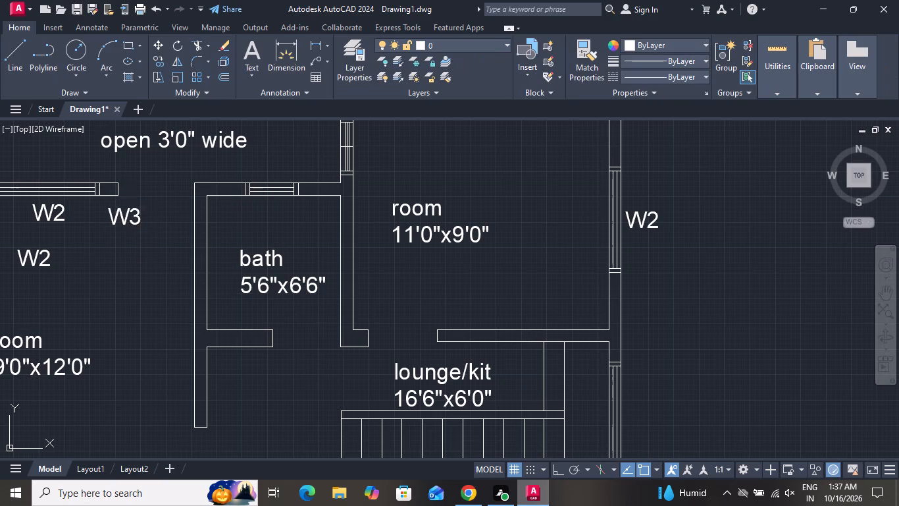
Copy the W3 tag beside the 11'0"x9'0" room's west window, at the staircase's east end, and outside the lounge/kit east window.
left_click(116, 225)
left_click(156, 55)
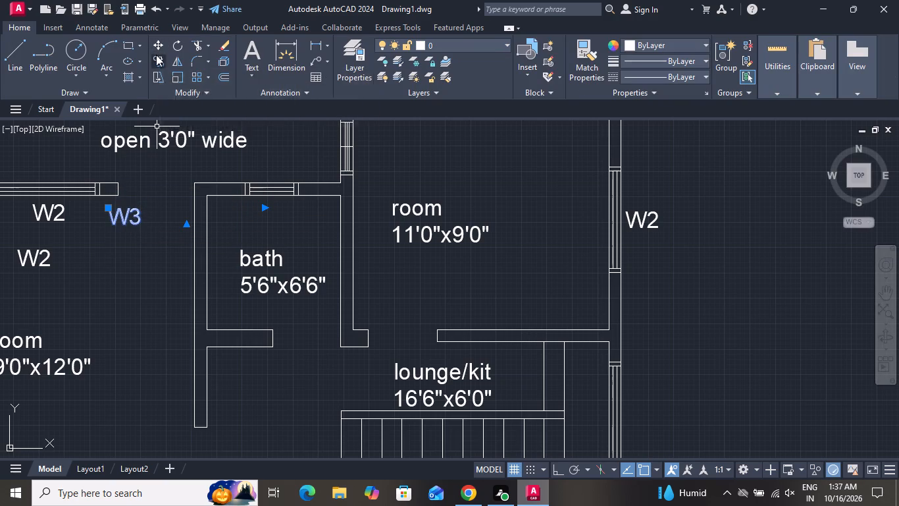
left_click(111, 227)
scroll(336, 325, "up", 1)
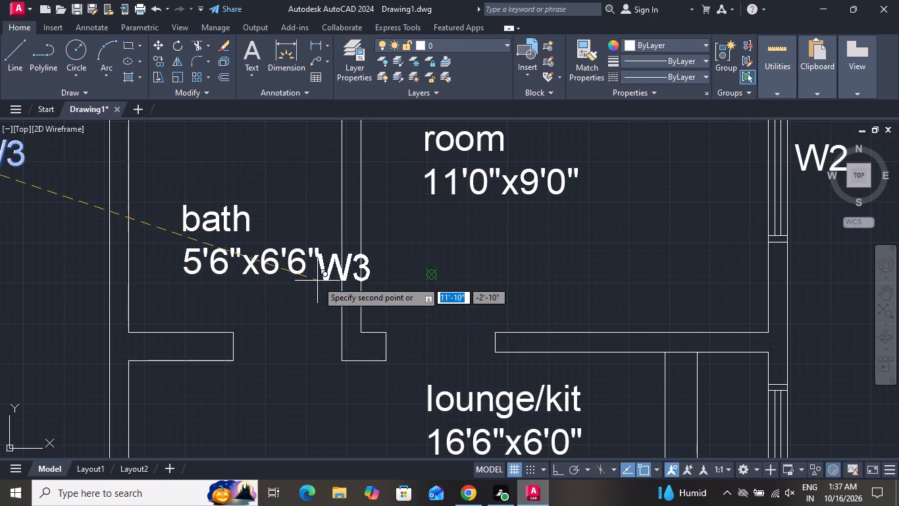
scroll(318, 290, "down", 2)
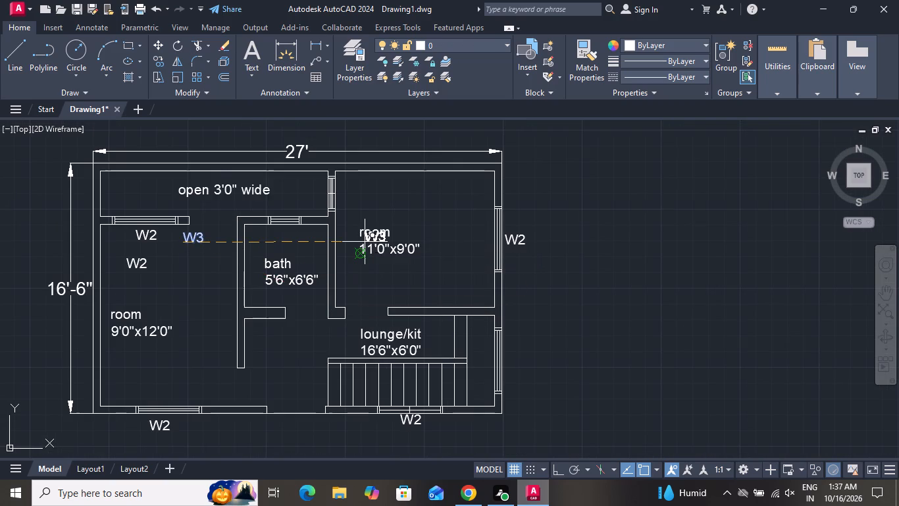
left_click(341, 196)
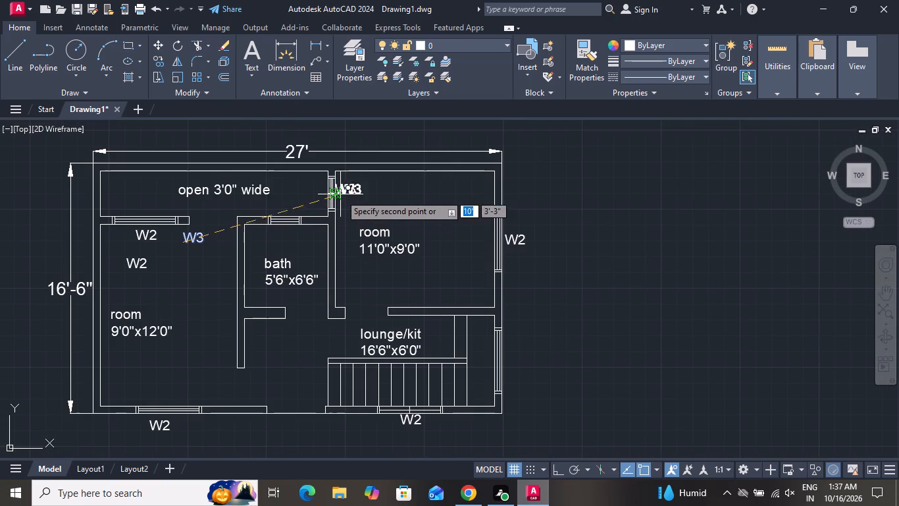
left_click(472, 365)
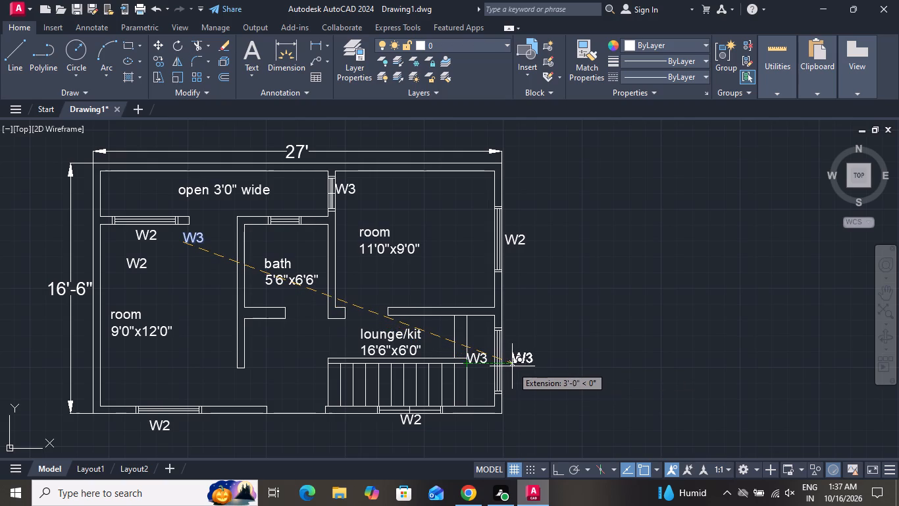
left_click(511, 364)
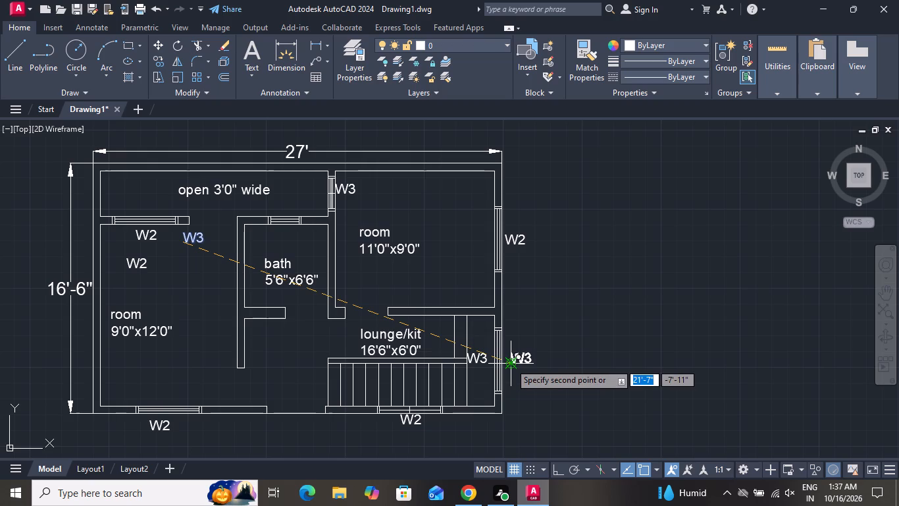
right_click(438, 345)
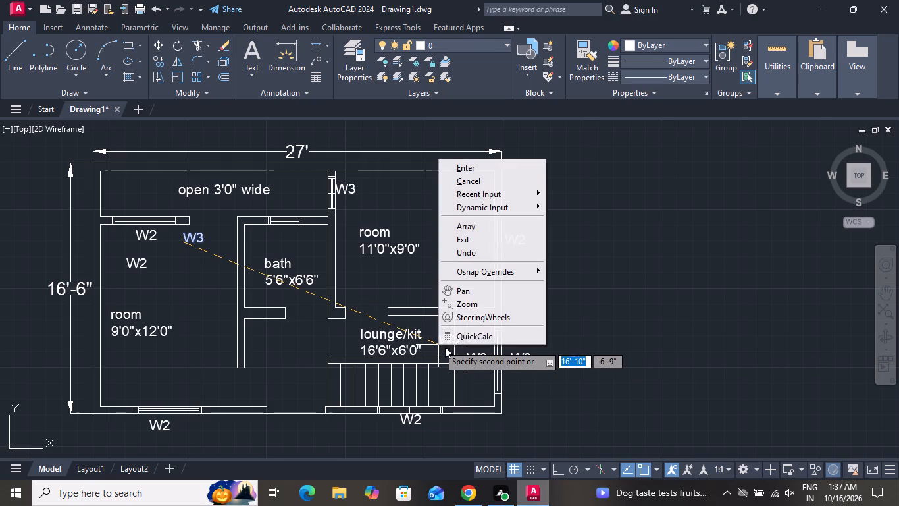
left_click(472, 183)
Replace the text of the original W3 tag near the 9'0"x12'0" room's north opening with D2.
scroll(332, 185, "up", 2)
scroll(399, 258, "down", 1)
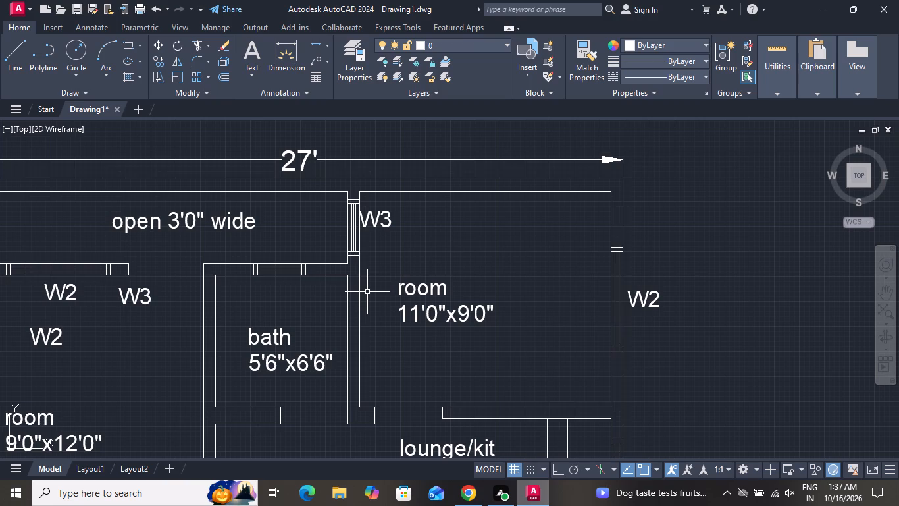
scroll(170, 276, "down", 1)
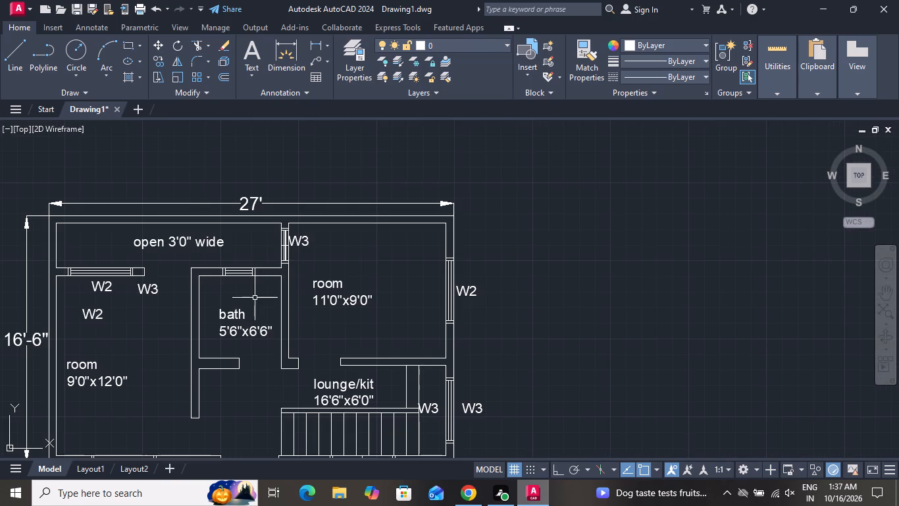
scroll(145, 296, "up", 1)
left_click(146, 285)
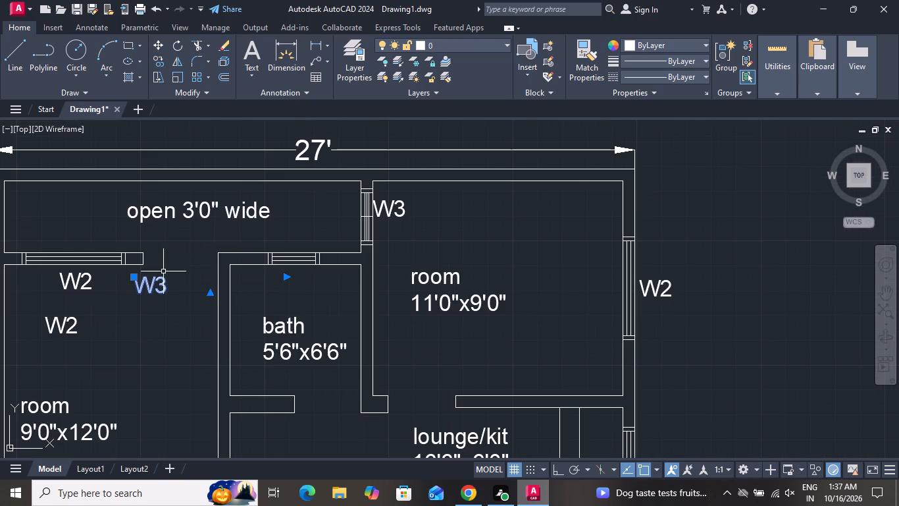
double_click(166, 291)
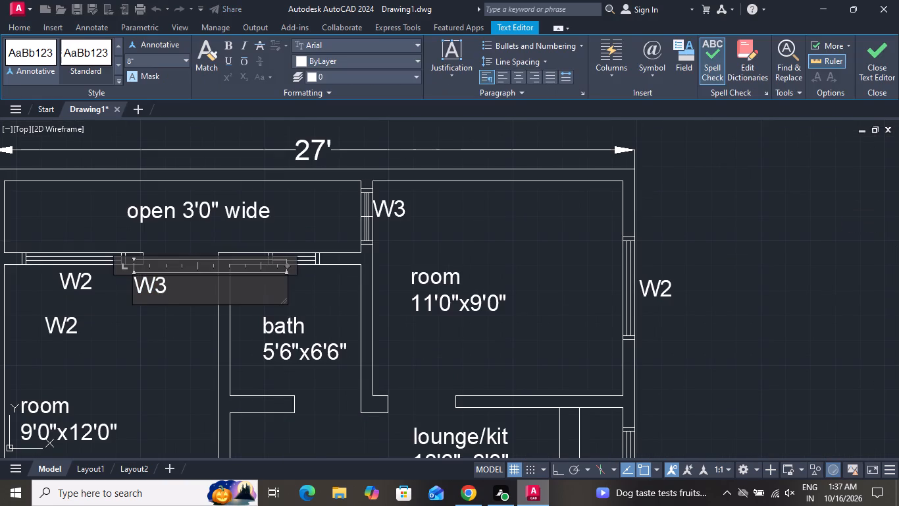
key("BackSpace")
key("BackSpace")
key("BackSpace")
key("BackSpace")
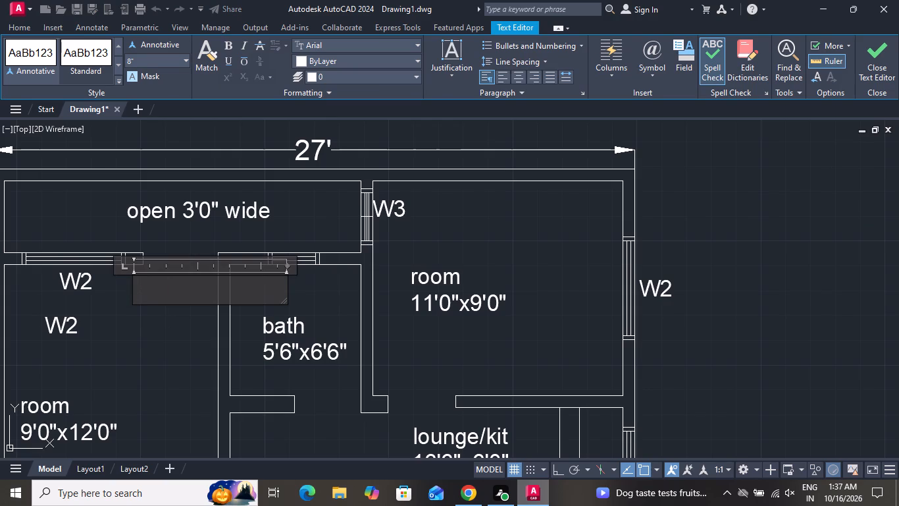
type("D2")
left_click(147, 360)
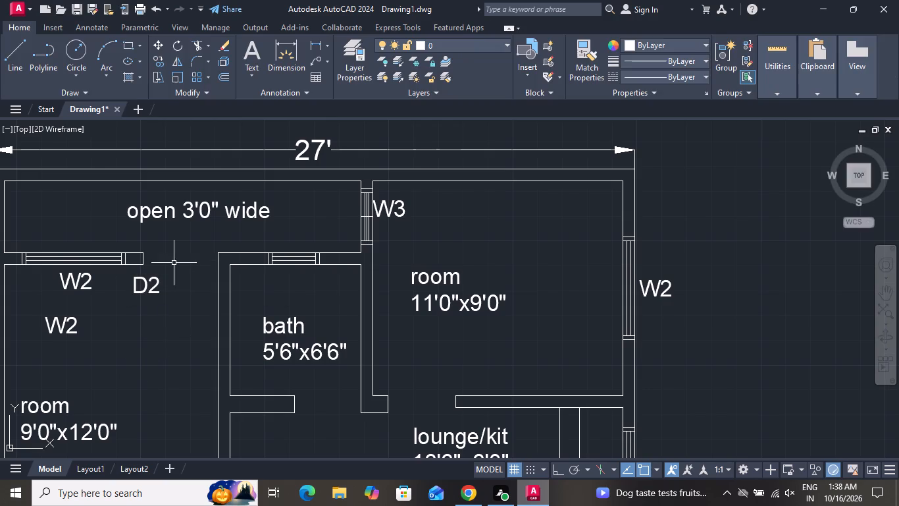
Copy the D2 tag into the 9'0"x12'0" room's north opening, the bath's south opening and the 11'0"x9'0" room's south opening.
left_click(151, 281)
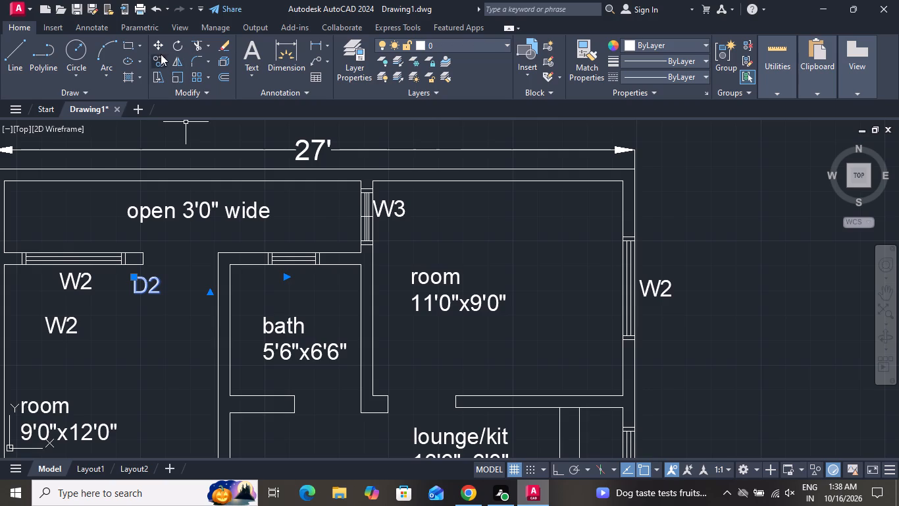
left_click(161, 54)
left_click(149, 287)
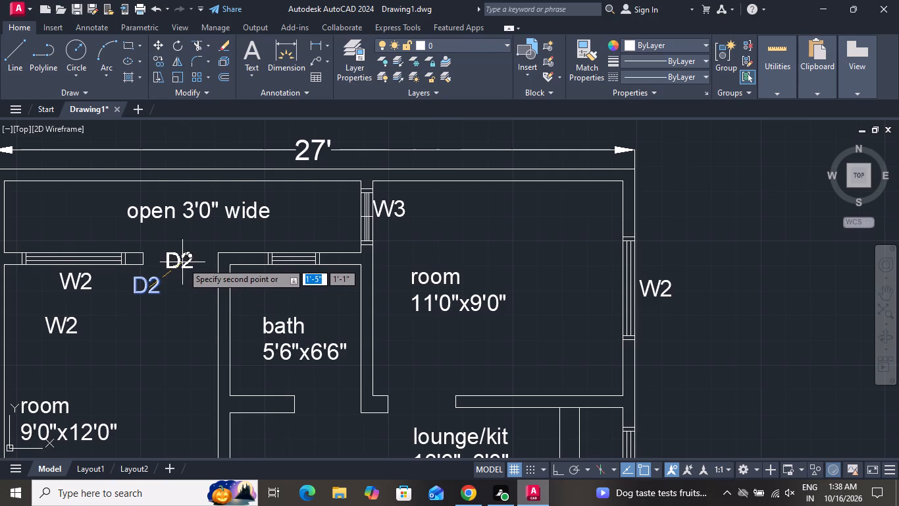
left_click(182, 262)
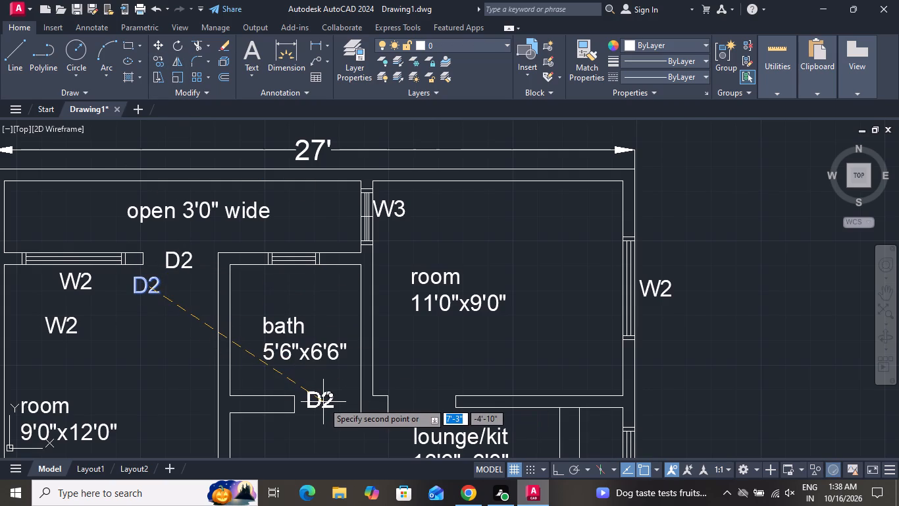
left_click(323, 402)
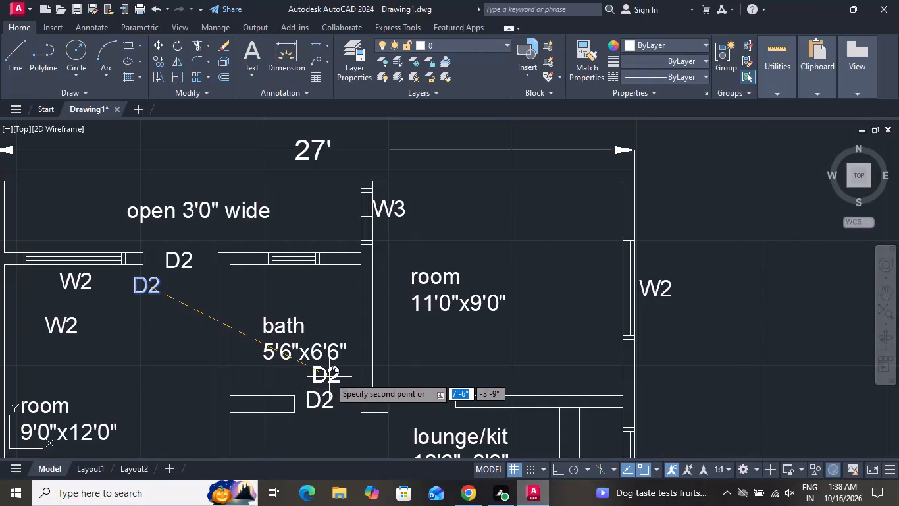
scroll(411, 354, "down", 1)
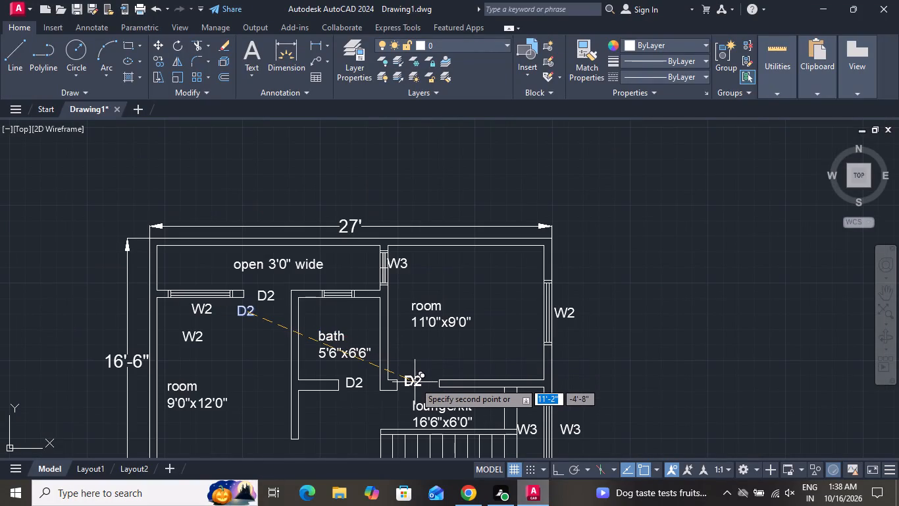
left_click(415, 382)
right_click(415, 382)
left_click(450, 214)
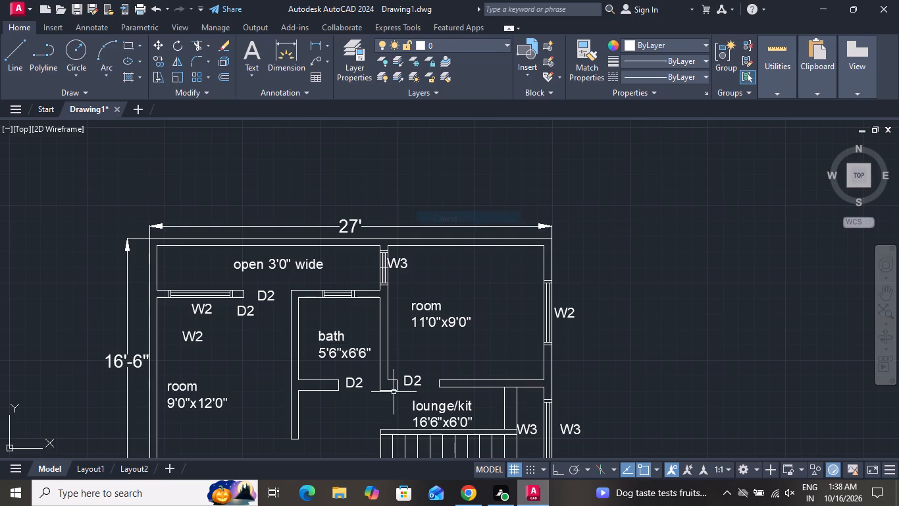
Change the text of the D2 copy in the 11'0"x9'0" room's south opening to D1.
scroll(409, 388, "up", 3)
double_click(426, 367)
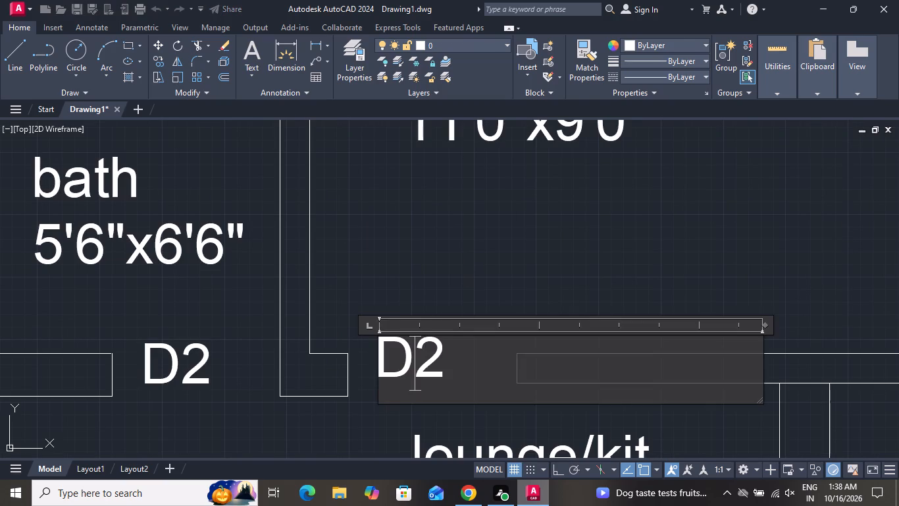
left_click(447, 349)
key("BackSpace")
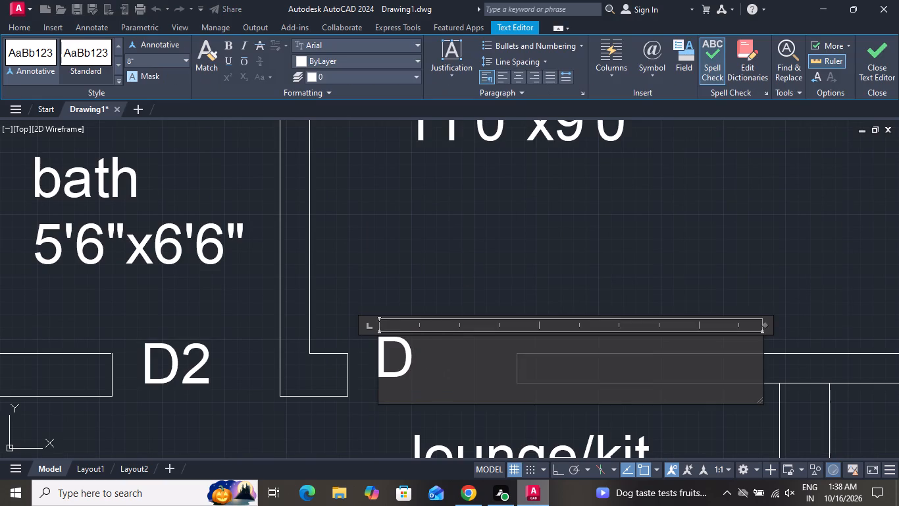
key("1")
left_click(419, 271)
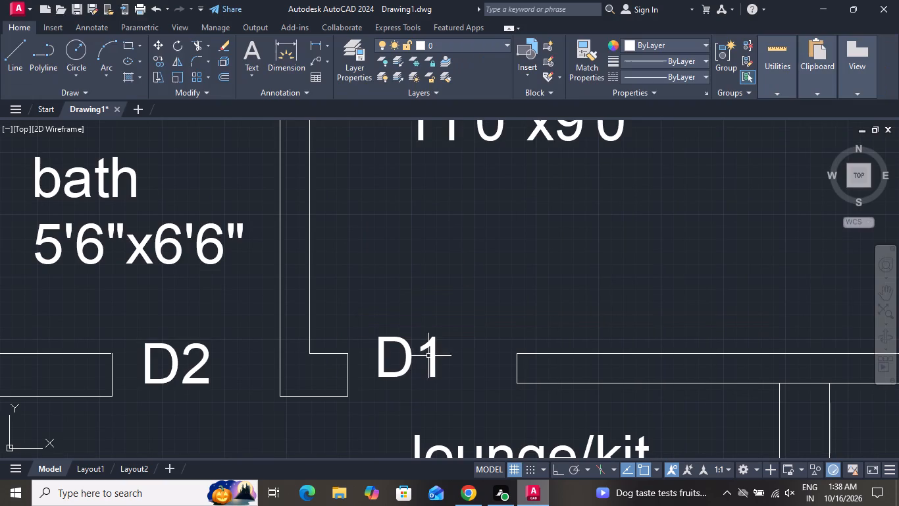
Move the D1 tag slightly southeast, nearer the middle of the 11'0"x9'0" room's south opening.
left_click(409, 360)
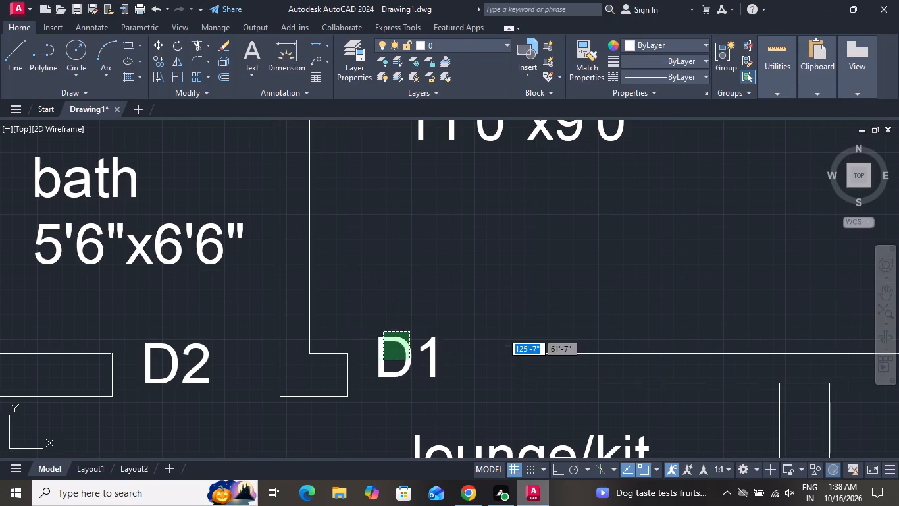
left_click(383, 332)
left_click(156, 45)
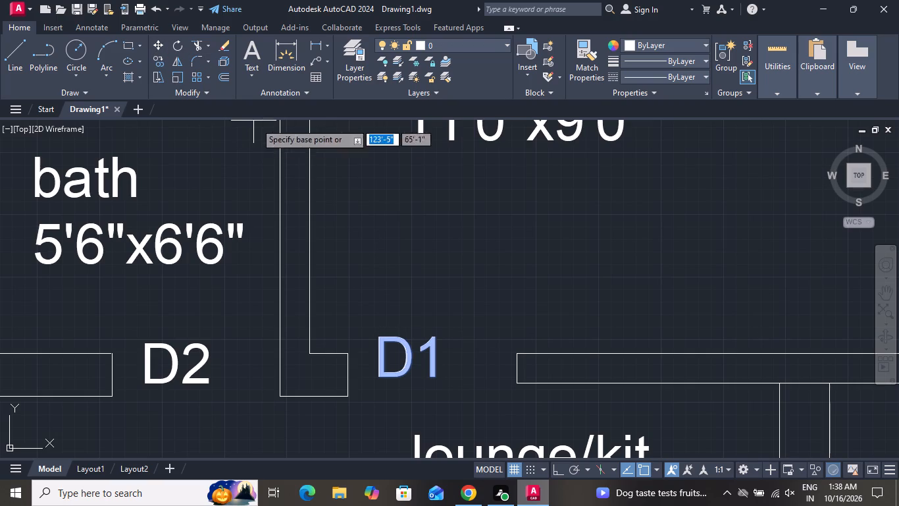
left_click(408, 351)
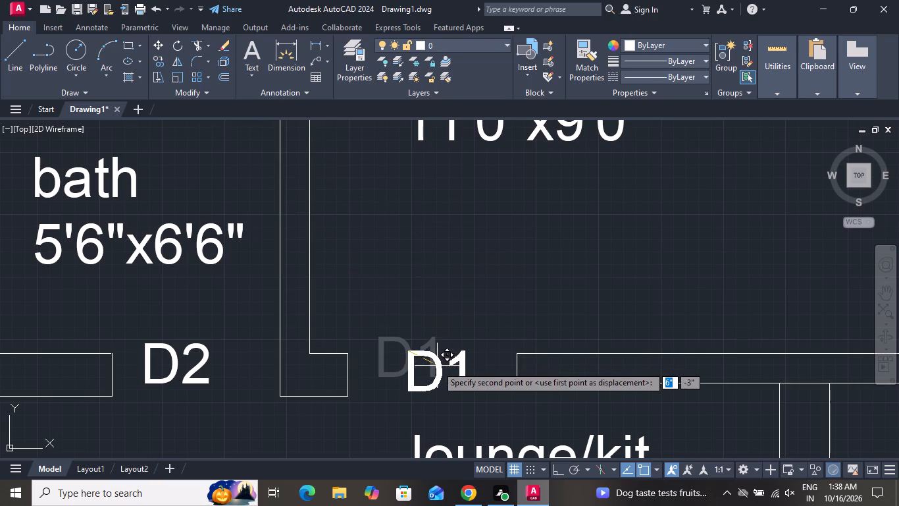
left_click(437, 366)
Copy the D1 tag to the 9'0"x12'0" room's southeast opening and the entrance opening in the south wall.
left_click(437, 364)
left_click(424, 364)
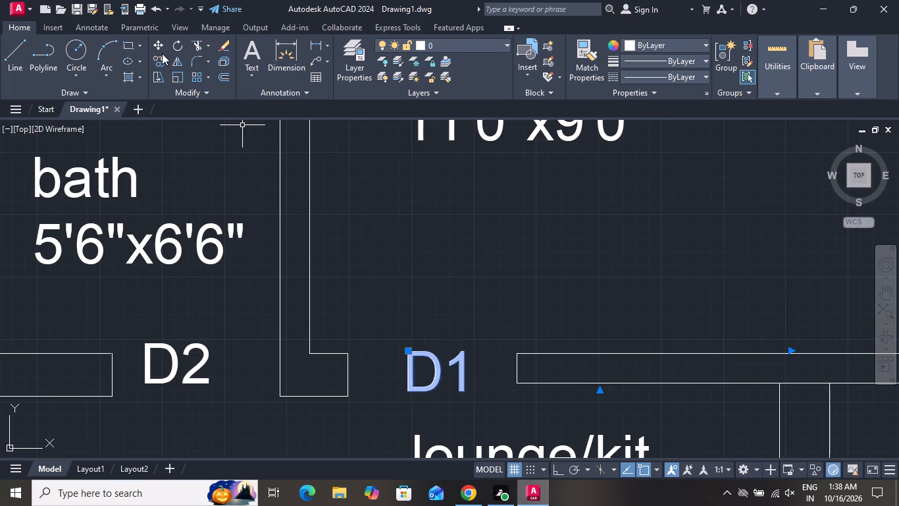
left_click(159, 57)
left_click(424, 358)
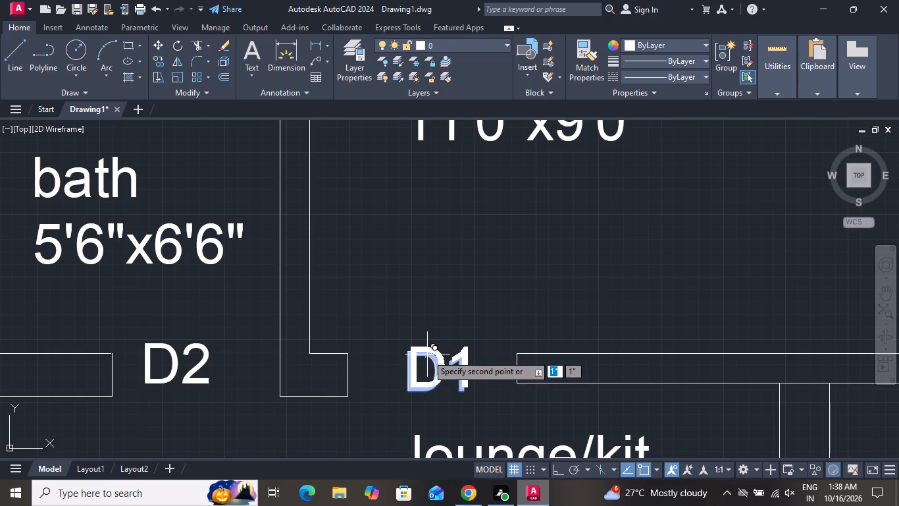
scroll(410, 329, "down", 2)
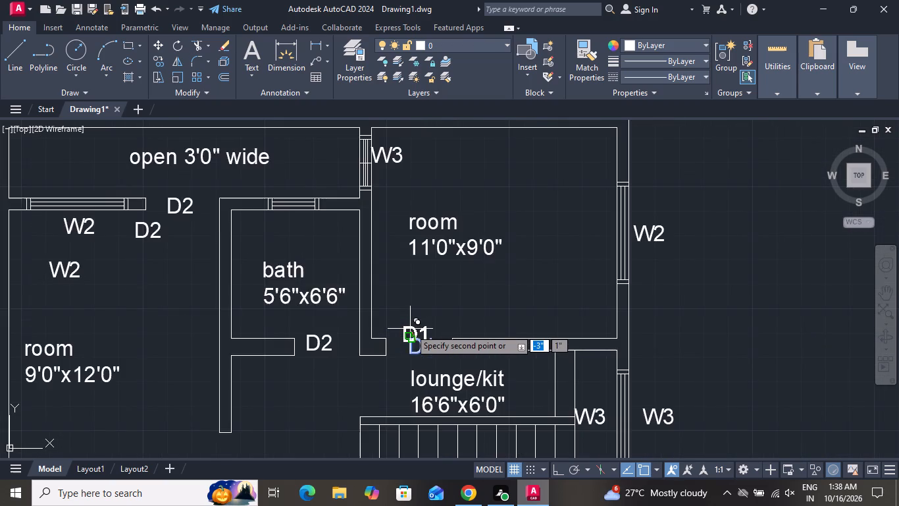
scroll(410, 329, "down", 1)
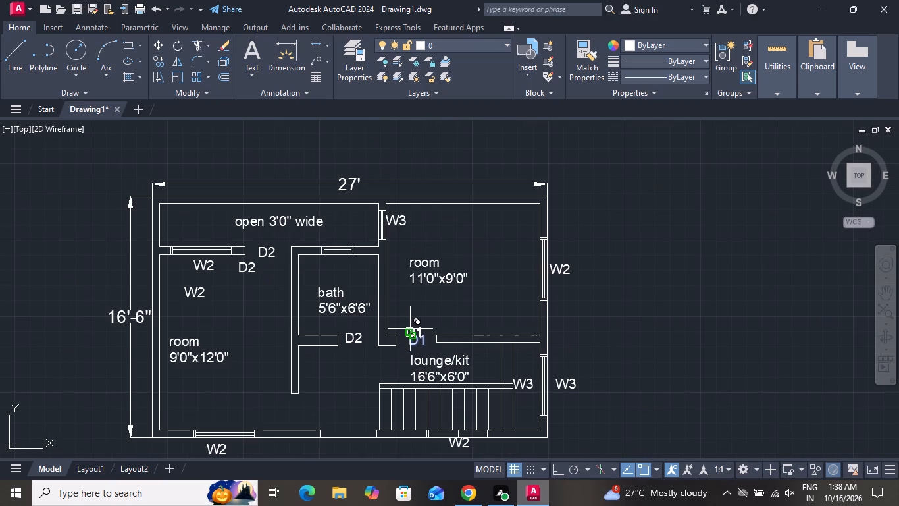
scroll(410, 327, "down", 1)
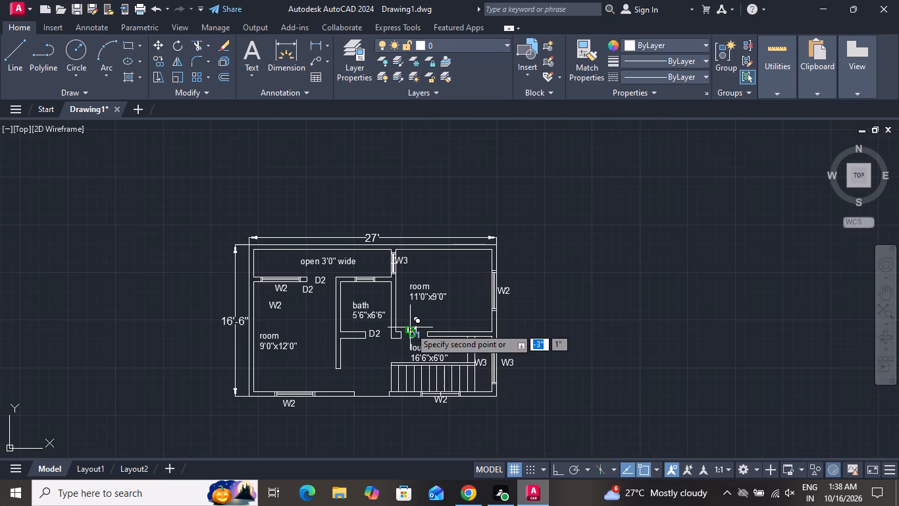
scroll(326, 370, "up", 2)
left_click(346, 392)
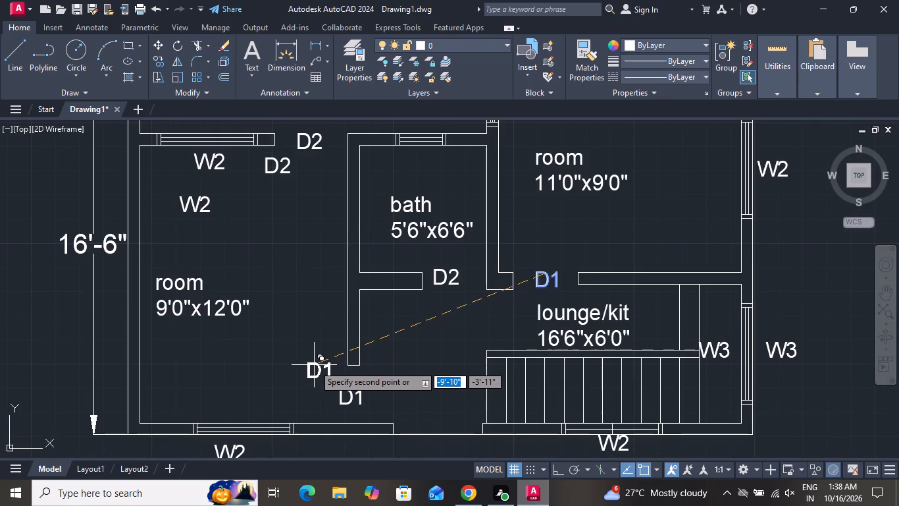
left_click(426, 412)
right_click(426, 411)
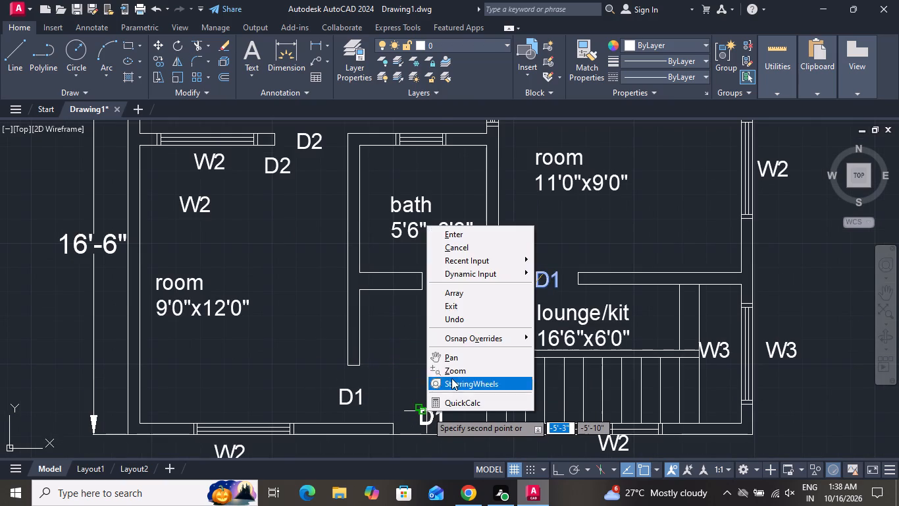
left_click(467, 237)
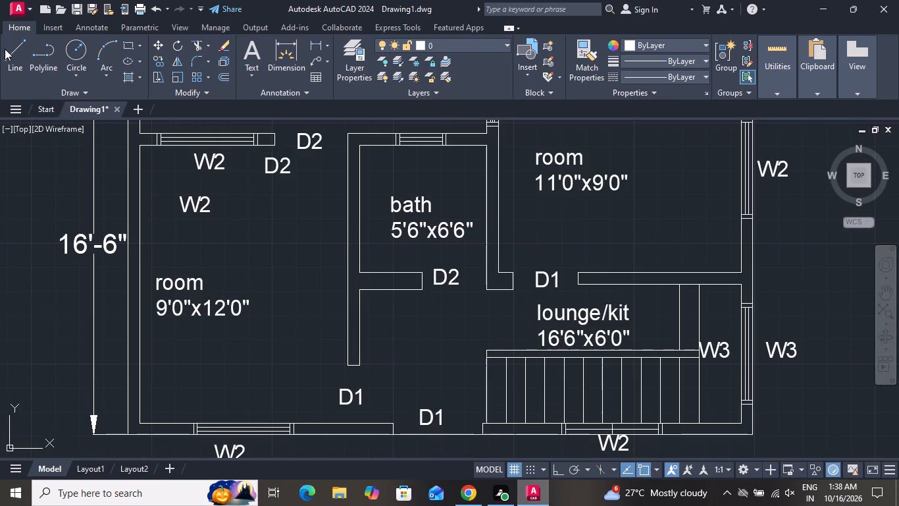
Draw a 2'-6" vertical line across the 9'0"x12'0" room's southeast opening, from the partition's east corner to the south wall.
left_click(5, 49)
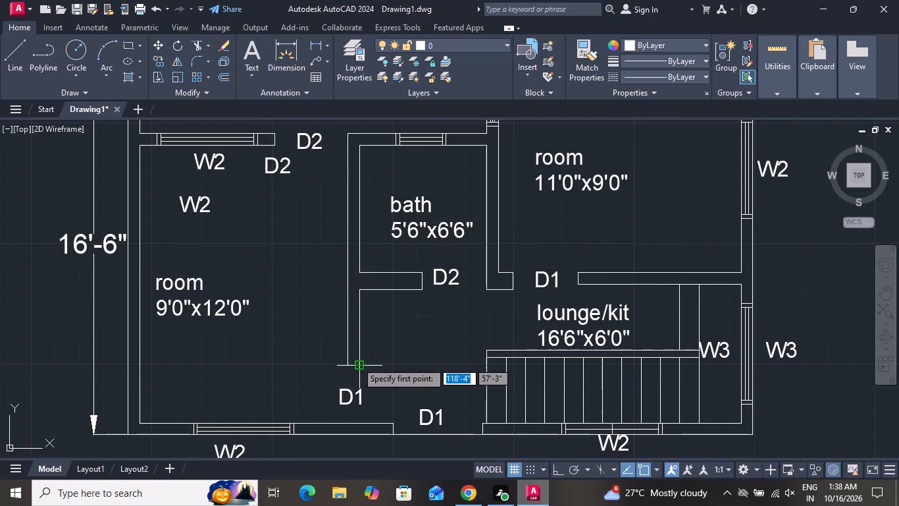
left_click(357, 361)
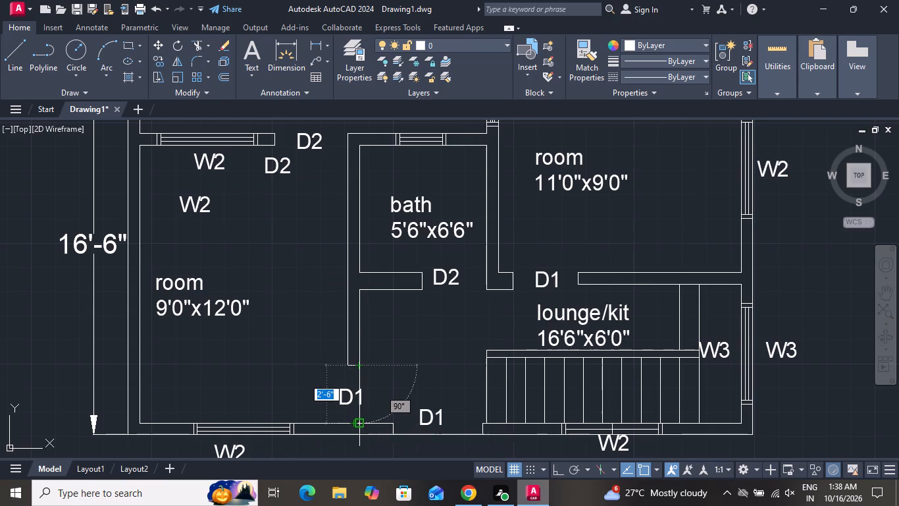
left_click(358, 423)
right_click(358, 422)
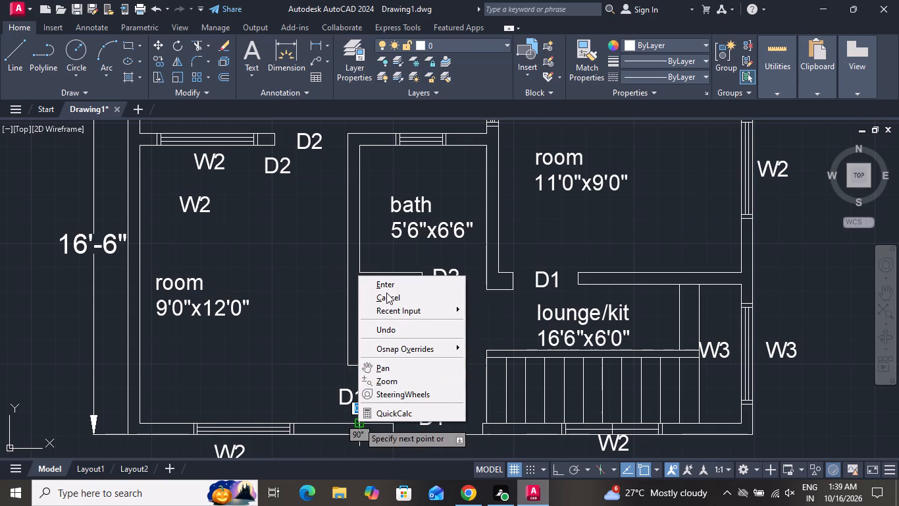
left_click(386, 293)
Replace the text of the D1 tag at the south entrance opening with DOOR.
scroll(426, 397, "up", 2)
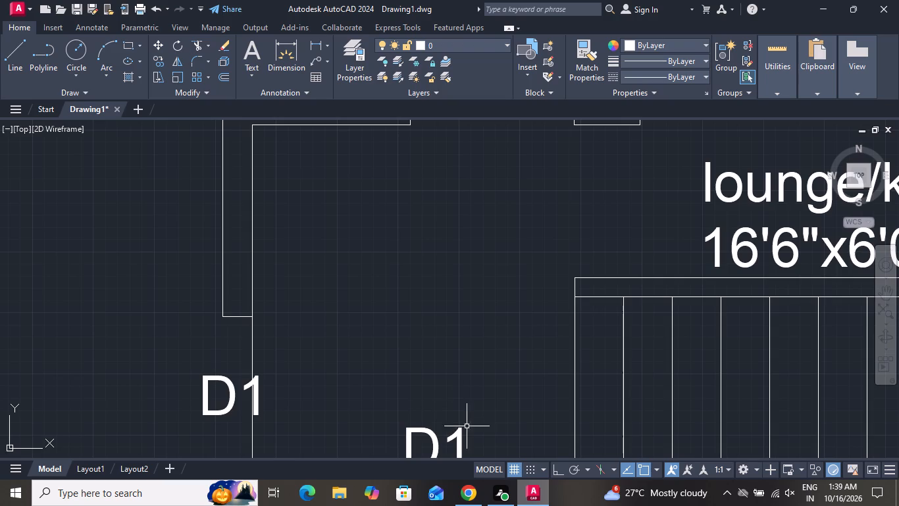
scroll(463, 419, "down", 3)
double_click(463, 421)
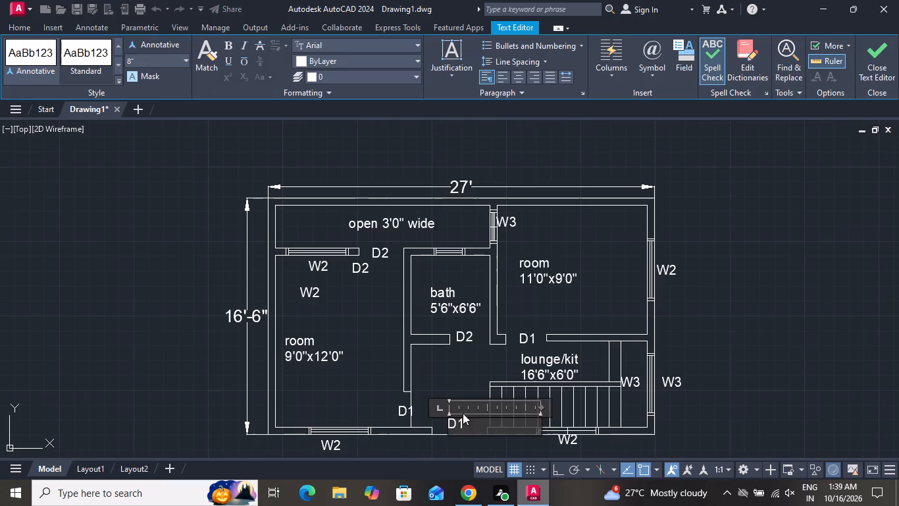
key("BackSpace")
key("BackSpace")
key("d")
type("OOR")
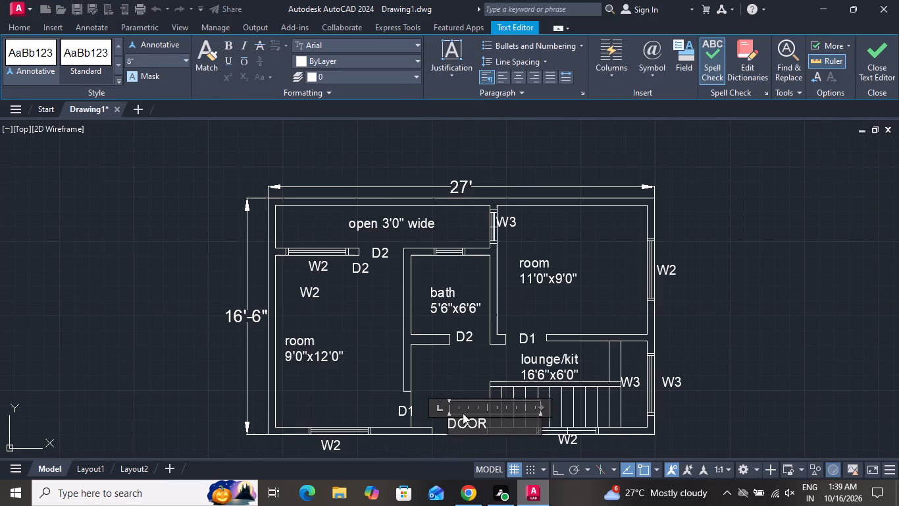
left_click(472, 374)
Move the DOOR label slightly south so it sits in line with the south wall's entrance opening.
left_click(469, 424)
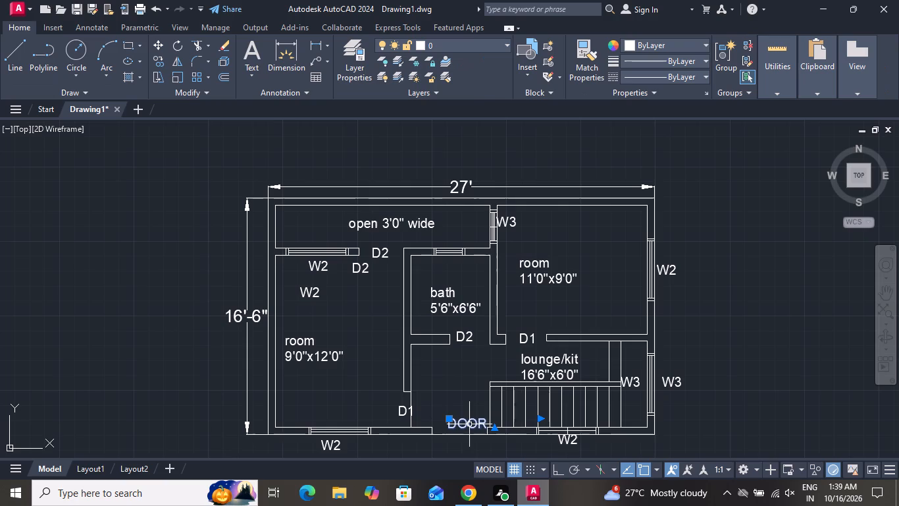
left_click(163, 48)
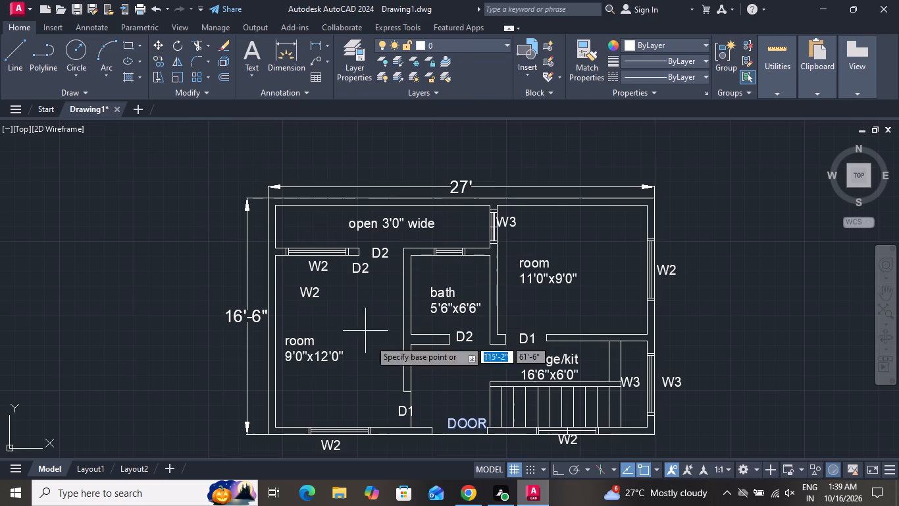
left_click(467, 428)
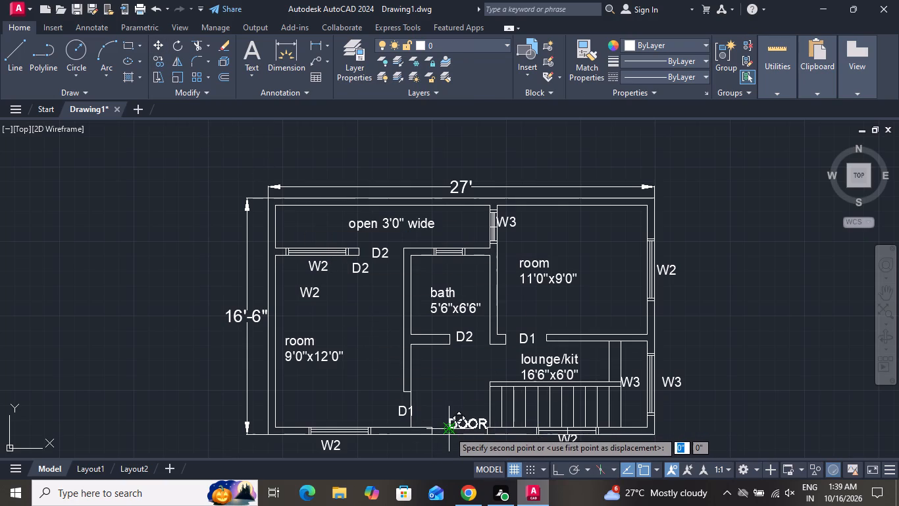
left_click(444, 435)
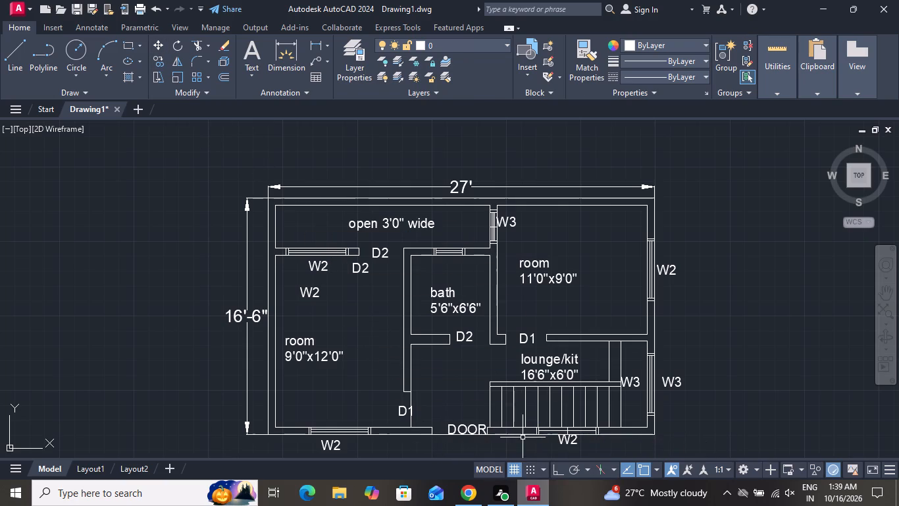
Delete the spare D2 and W2 tags inside the 9'0"x12'0" room and the W2 tag below its north window.
scroll(524, 437, "up", 1)
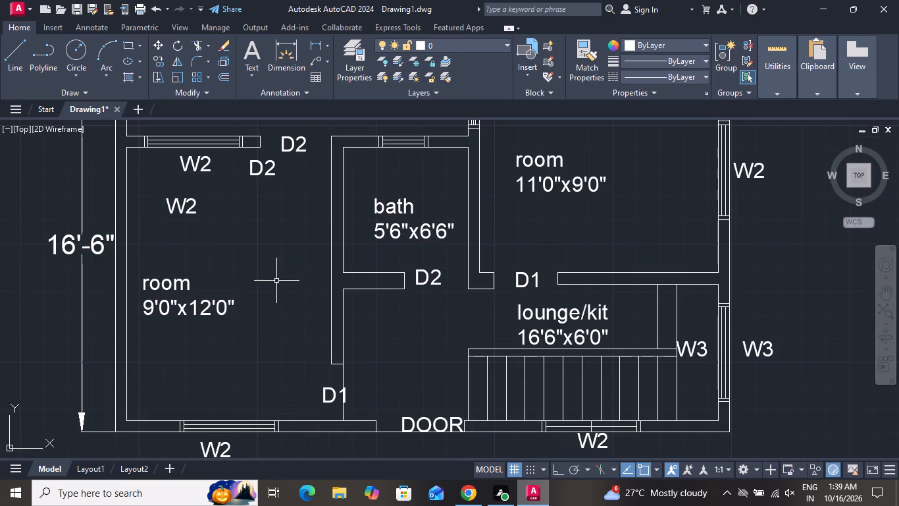
left_click(290, 173)
left_click(151, 223)
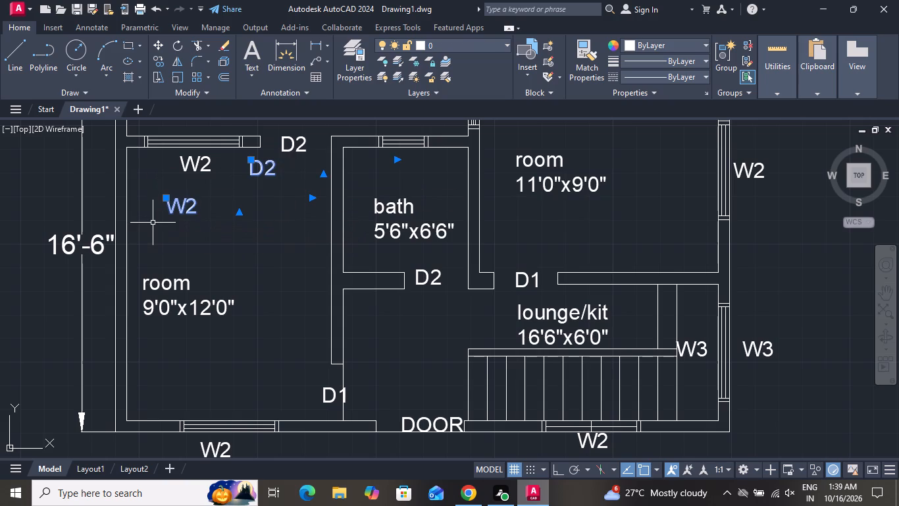
key("Delete")
left_click(188, 164)
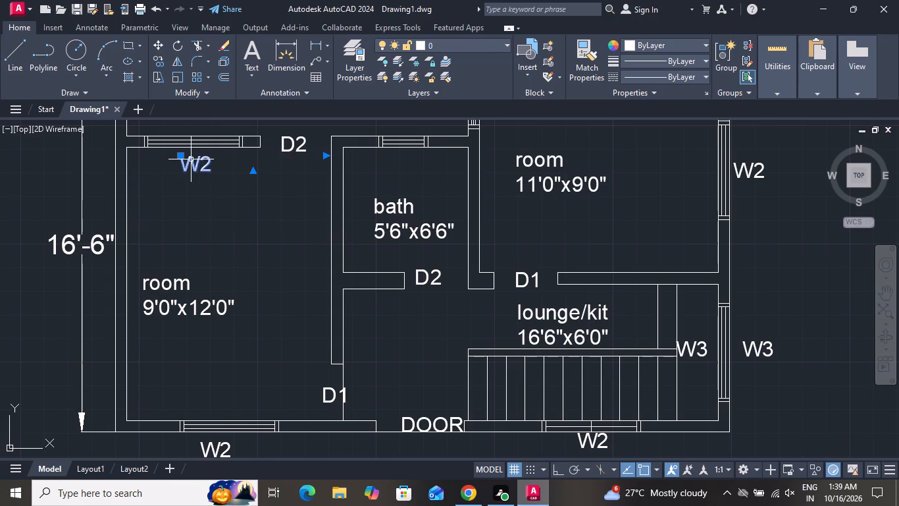
key("Delete")
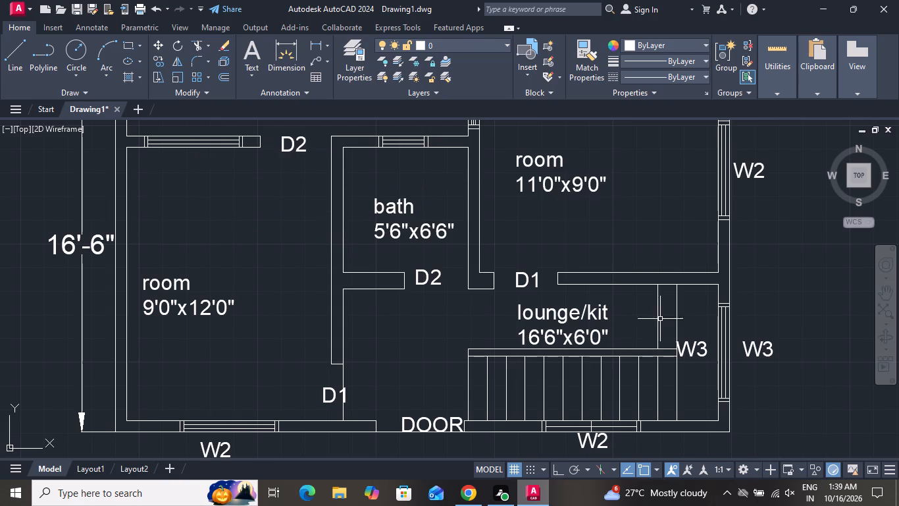
Delete the spare W3 tag inside the lounge/kit, near the east end of the staircase.
left_click(692, 347)
key("Delete")
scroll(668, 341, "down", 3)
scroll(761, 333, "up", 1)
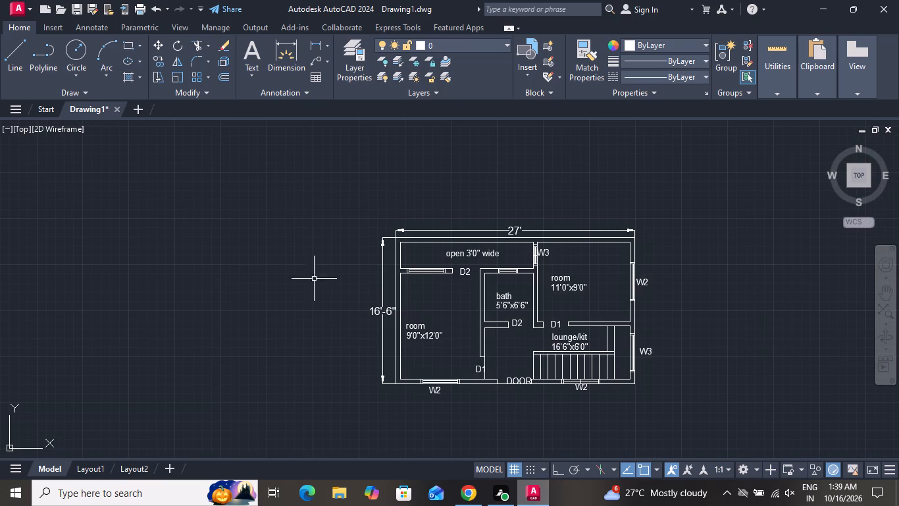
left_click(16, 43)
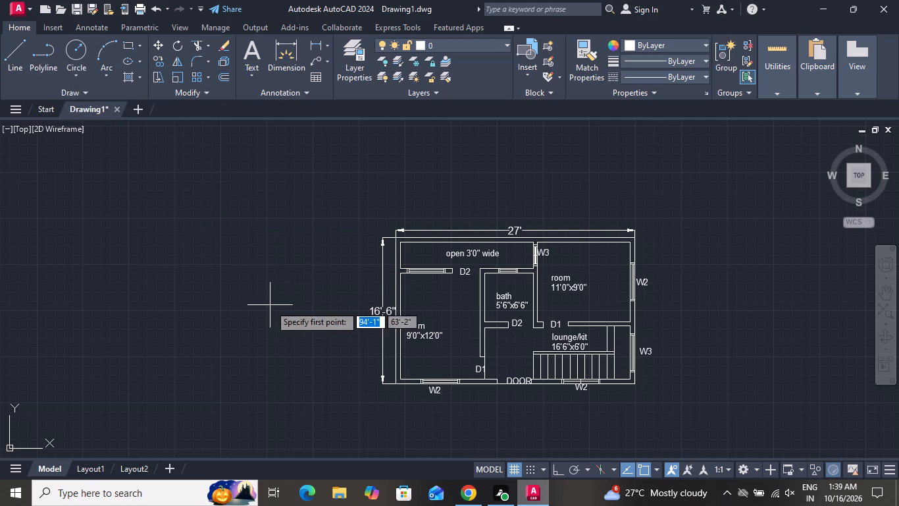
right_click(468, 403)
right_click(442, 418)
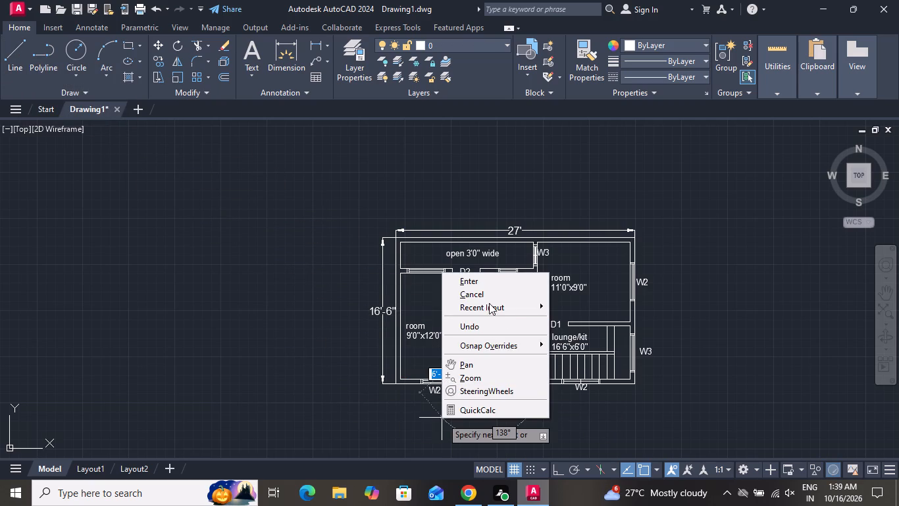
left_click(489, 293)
Add the multiline text title GROUND FLOOR PLAN below the plan's south wall, near the entrance door.
left_click(248, 40)
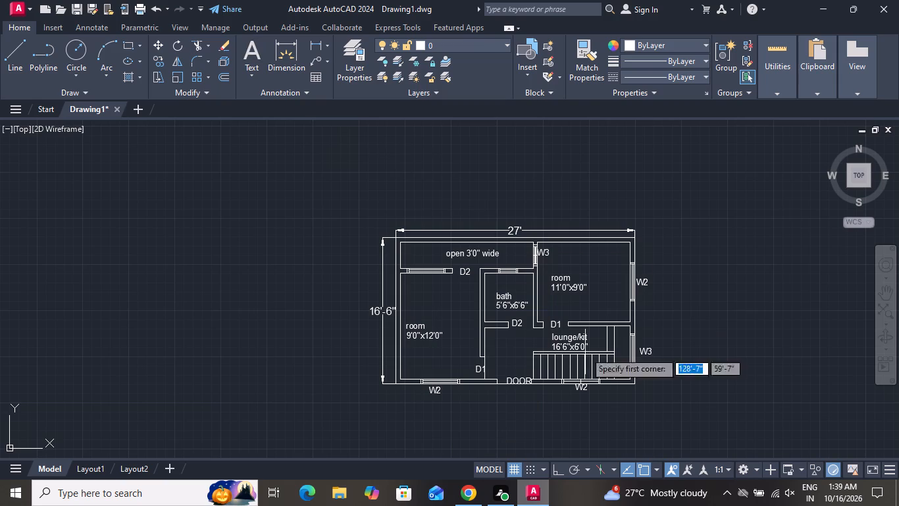
scroll(640, 417, "up", 2)
left_click(257, 366)
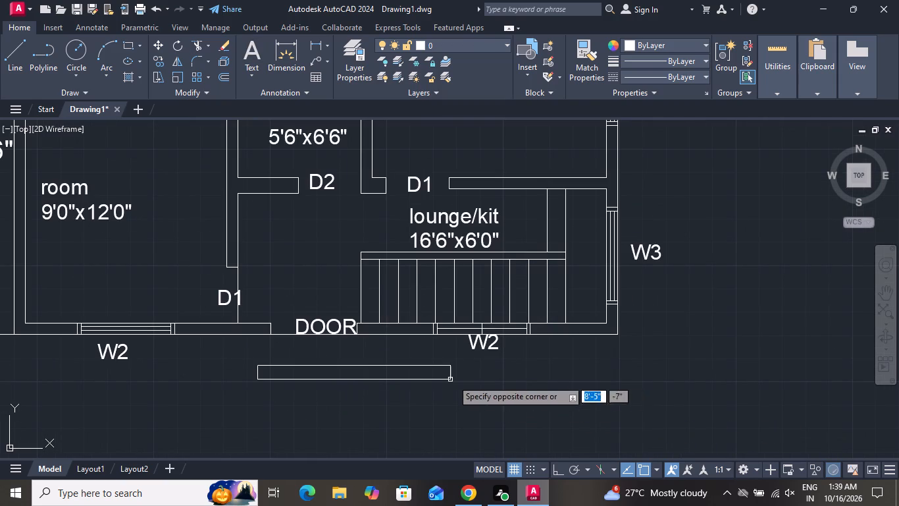
left_click(496, 381)
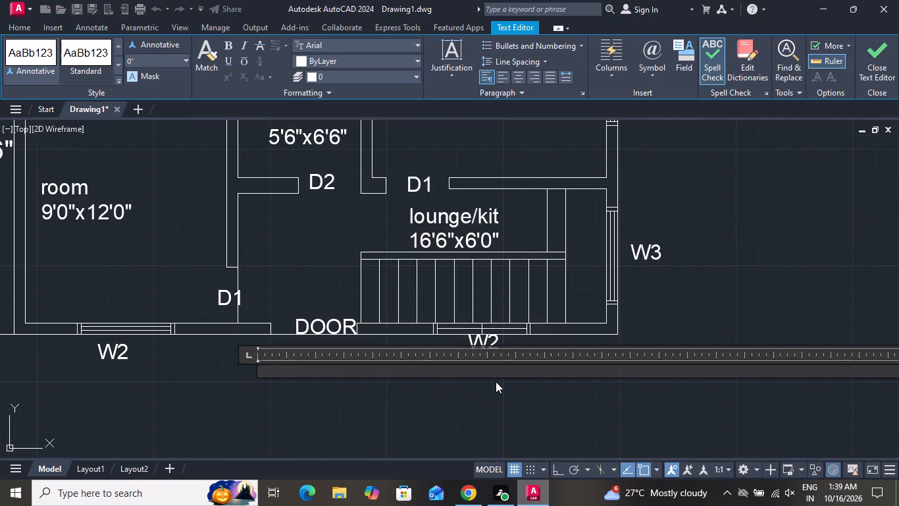
type("GR")
type("OUND")
key("space")
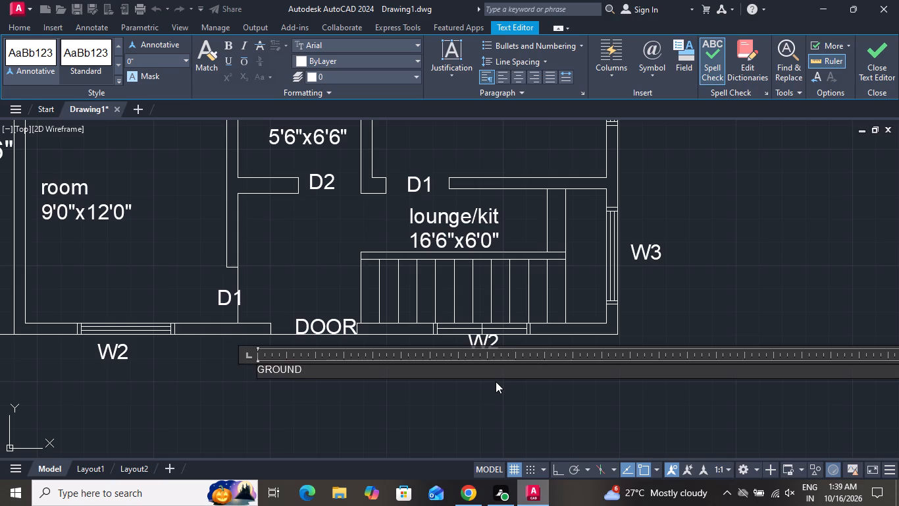
type("FLOO")
type("R")
key("space")
type("PLA")
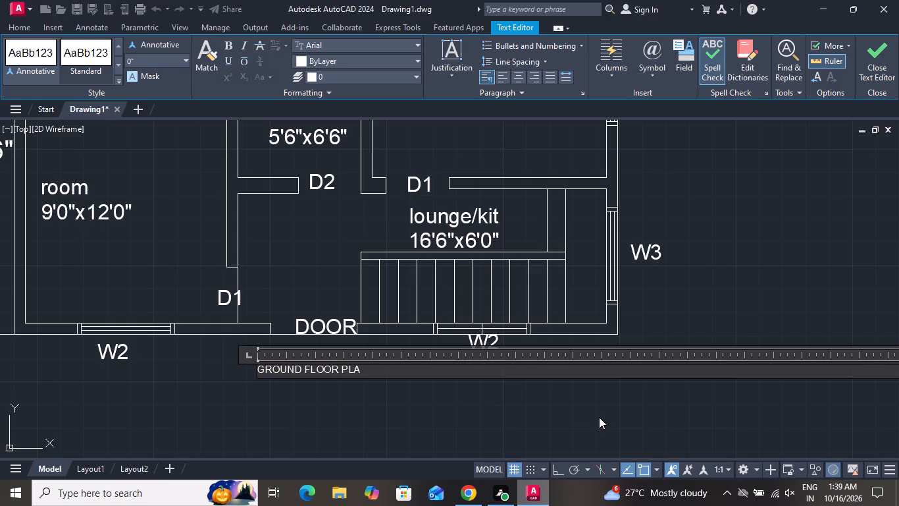
key("m")
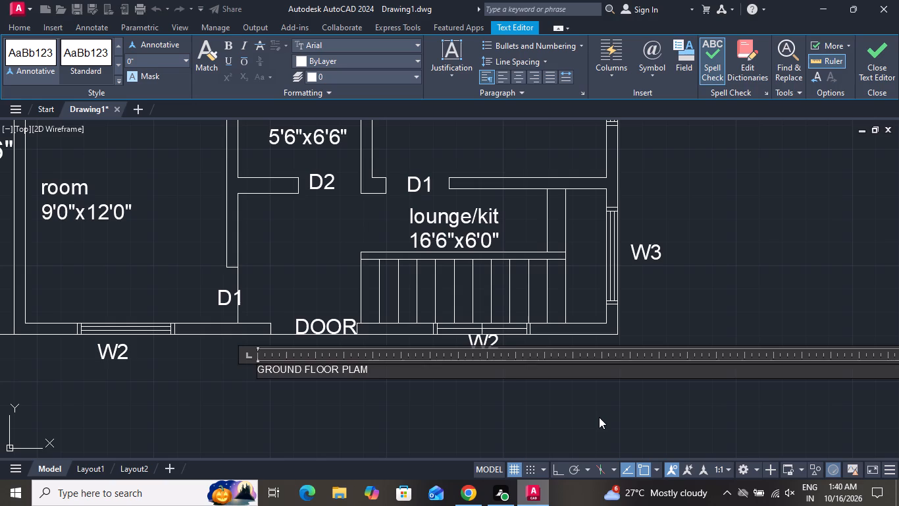
key("BackSpace")
key("n")
left_click(491, 402)
Set the text height of the GROUND FLOOR PLAN title to 9".
left_click(299, 356)
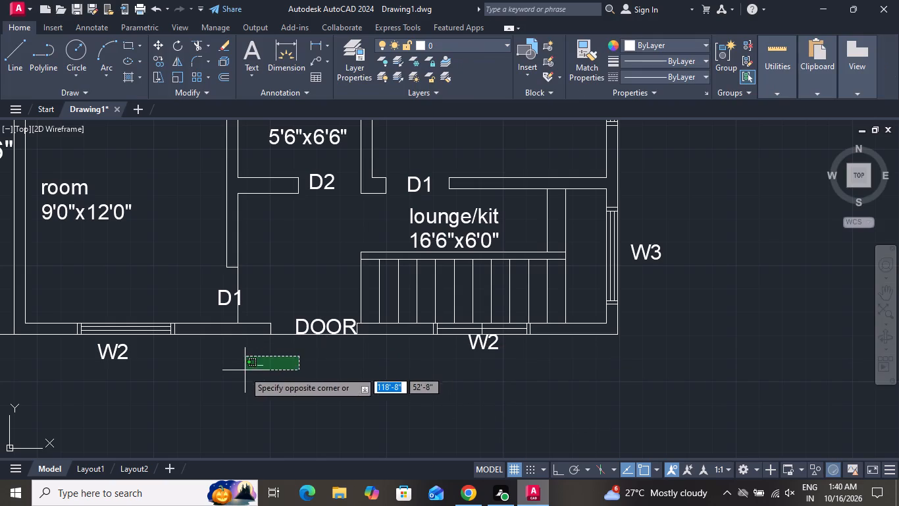
left_click(244, 371)
right_click(244, 371)
left_click(268, 352)
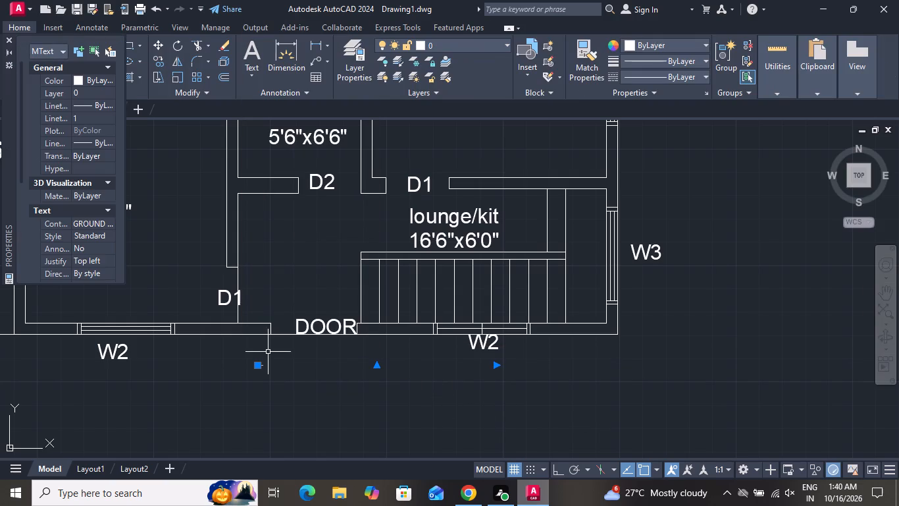
scroll(100, 163, "down", 2)
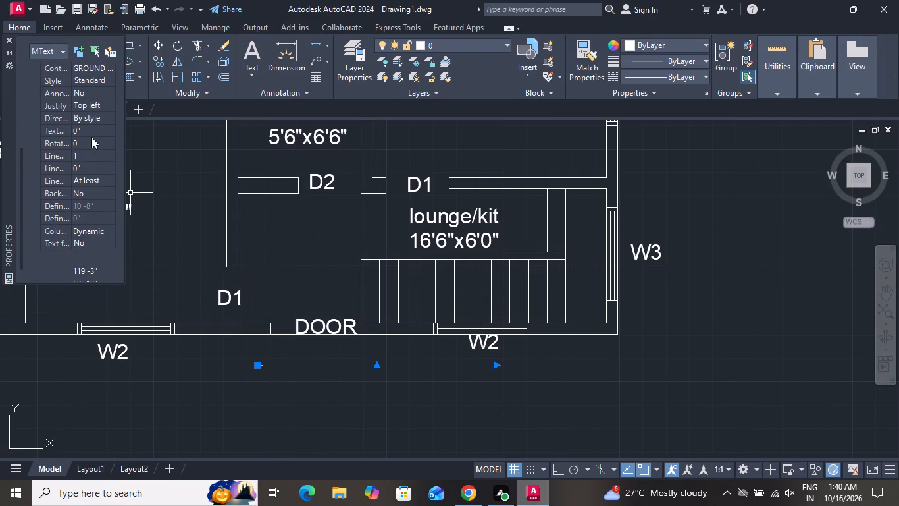
left_click(91, 131)
key("BackSpace")
key("9")
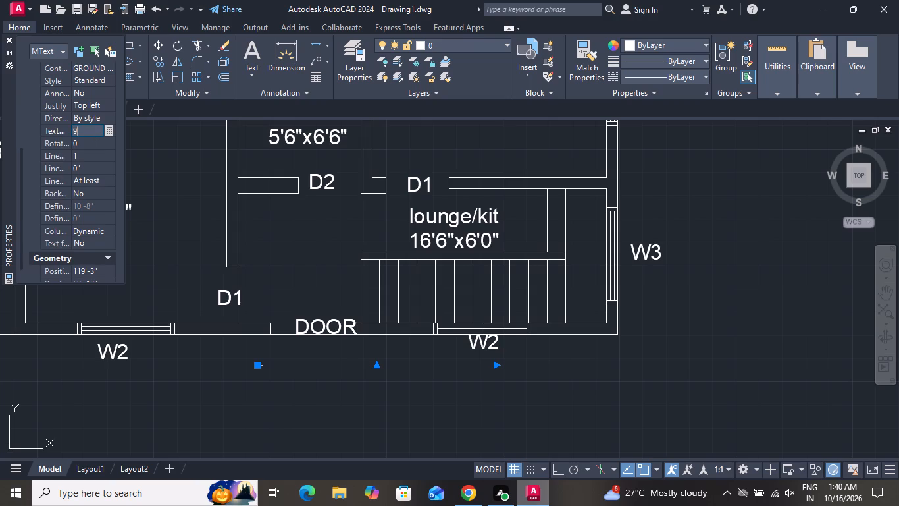
key("shift+quotedbl")
left_click(6, 38)
Widen the title's text frame to about 11'-7" so GROUND FLOOR PLAN fits on one line.
scroll(192, 331, "down", 3)
scroll(232, 352, "up", 1)
scroll(232, 352, "down", 1)
scroll(239, 349, "up", 5)
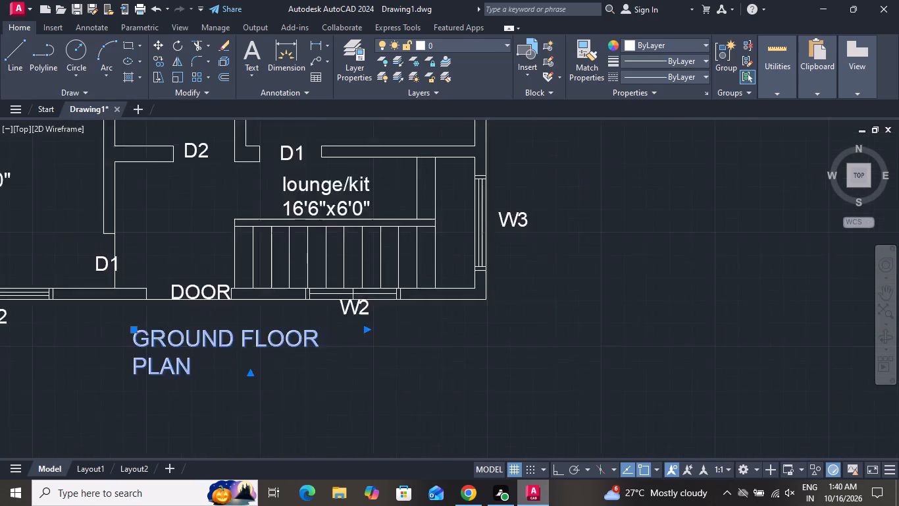
double_click(228, 339)
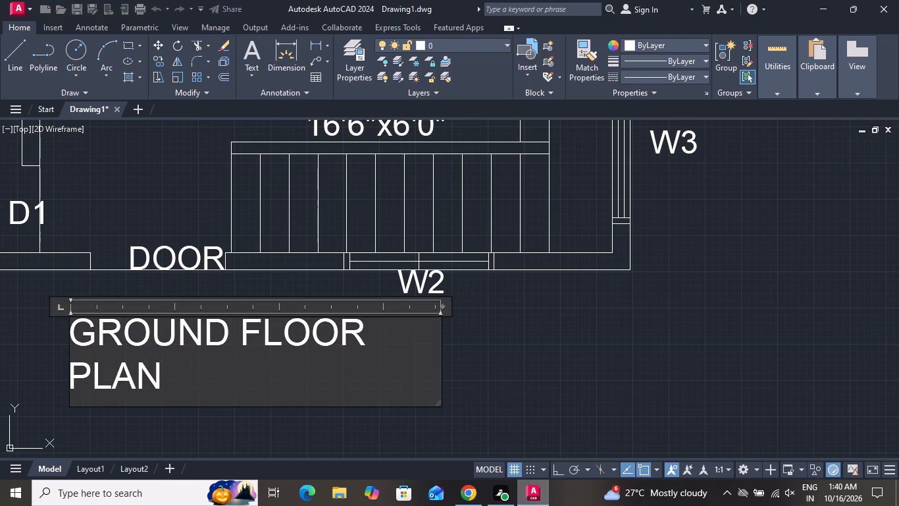
left_click_drag(438, 337, 470, 331)
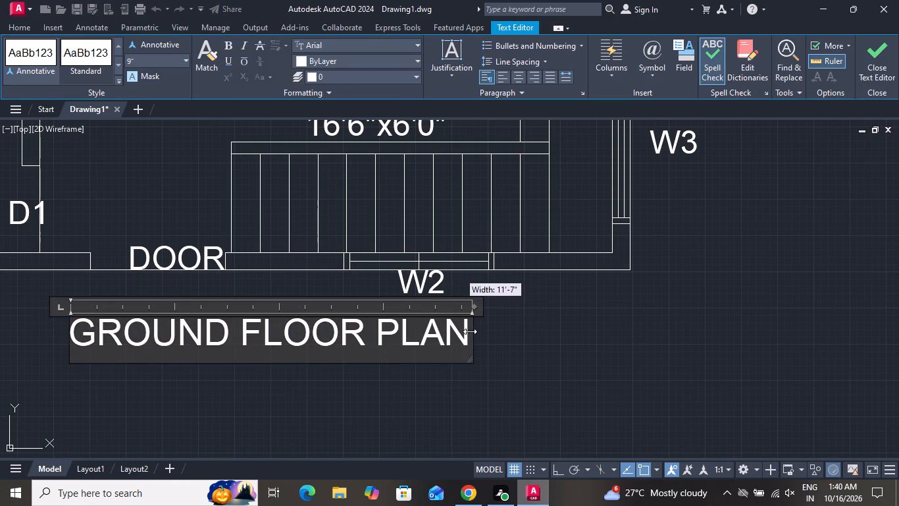
left_click_drag(470, 331, 475, 330)
scroll(453, 365, "down", 1)
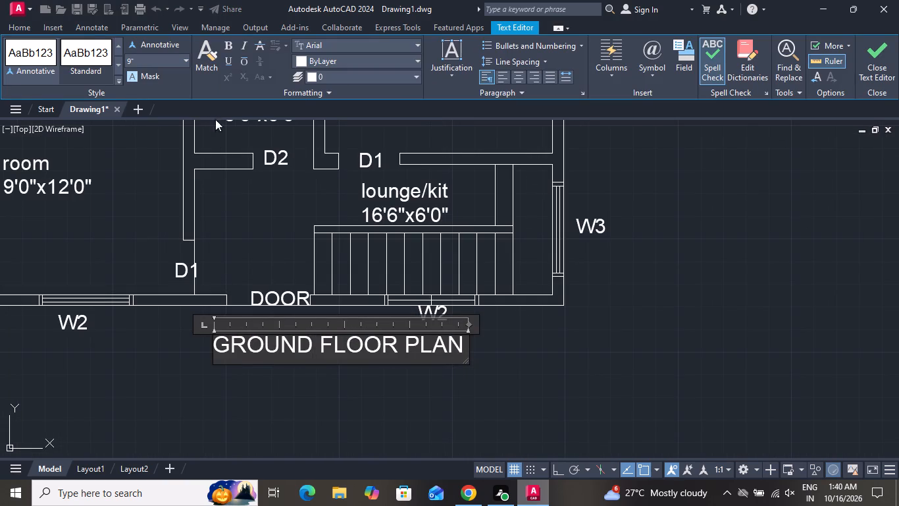
left_click(14, 20)
left_click(13, 24)
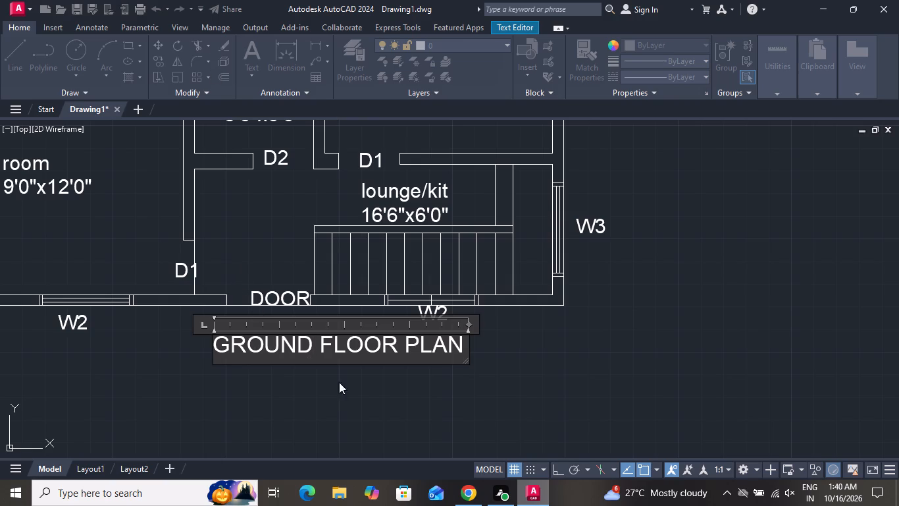
left_click(442, 385)
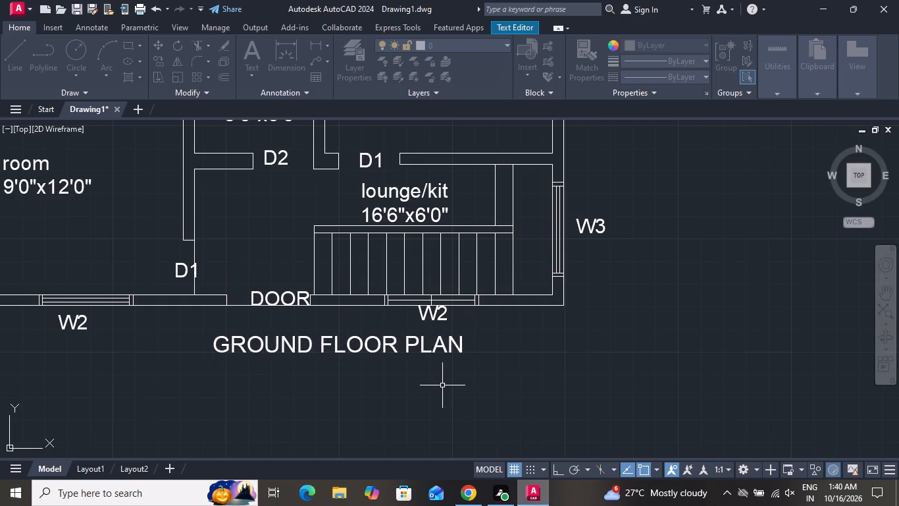
Move the GROUND FLOOR PLAN title about 4' west, beneath the middle of the plan.
left_click(439, 339)
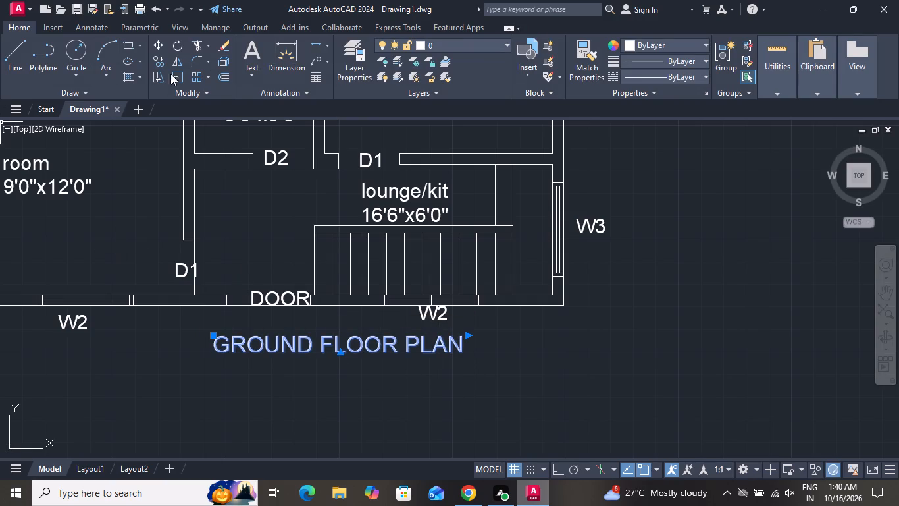
left_click(163, 40)
left_click(324, 348)
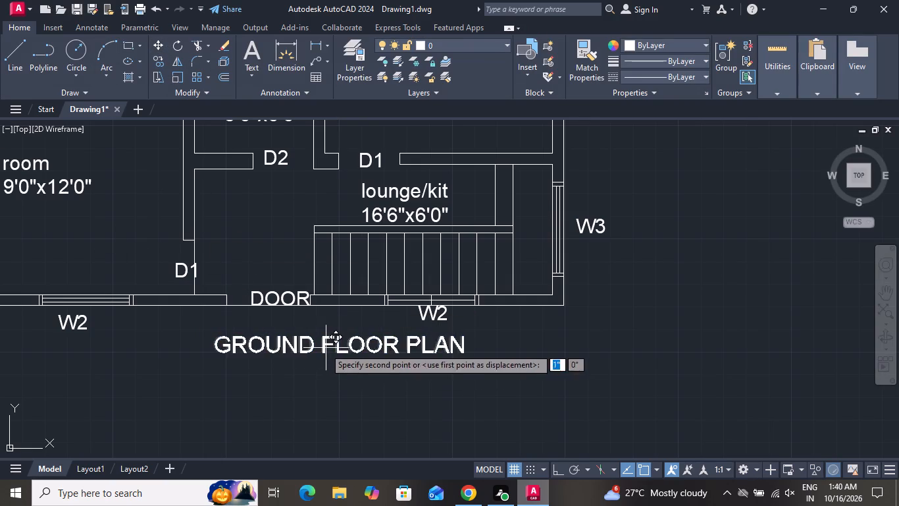
left_click(239, 343)
Copy the entire ground floor plan, including dimensions, tags and title, about 36'-11" to the east.
scroll(287, 392, "down", 2)
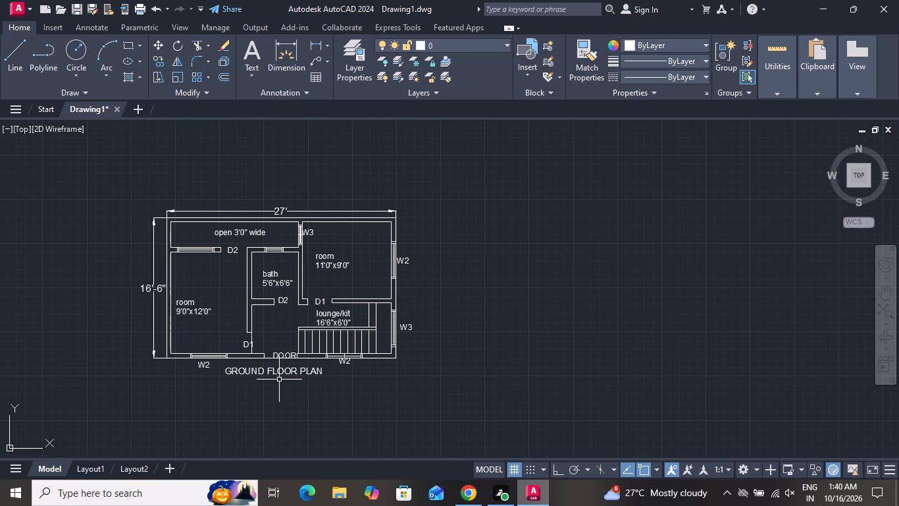
left_click(432, 202)
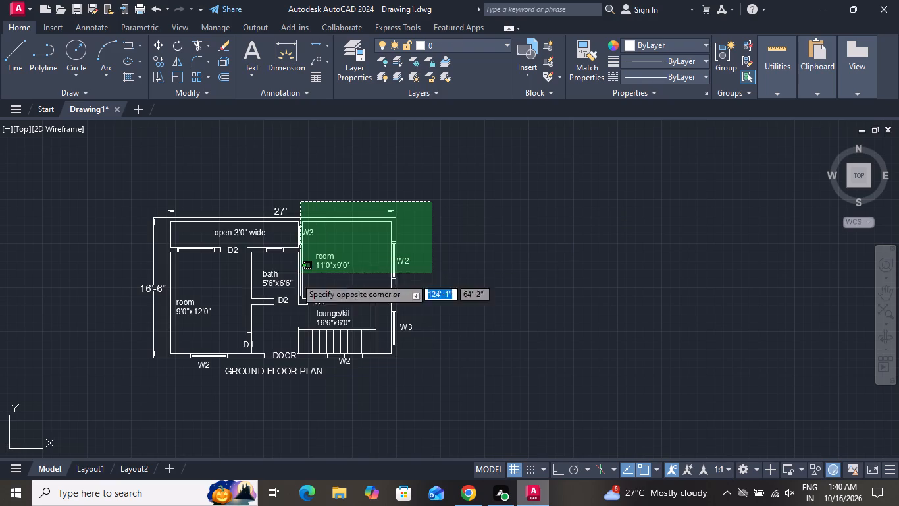
left_click(130, 392)
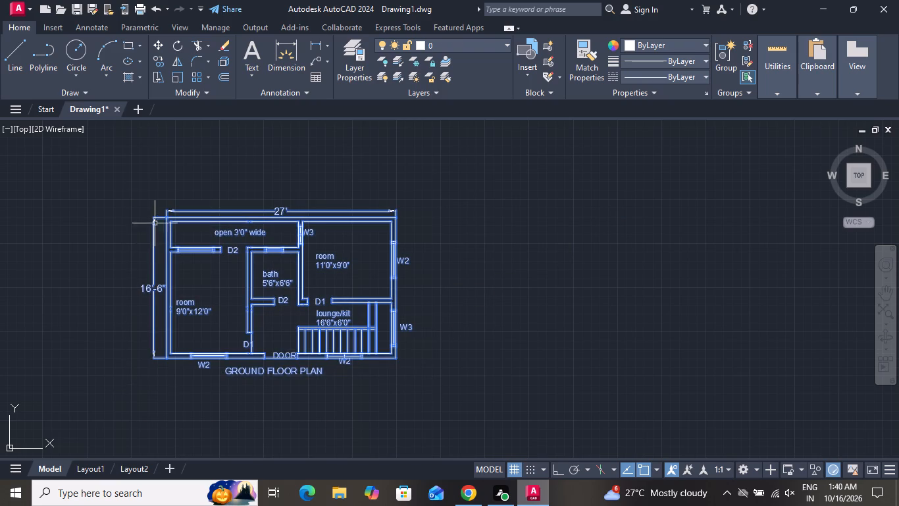
left_click(157, 58)
left_click(248, 287)
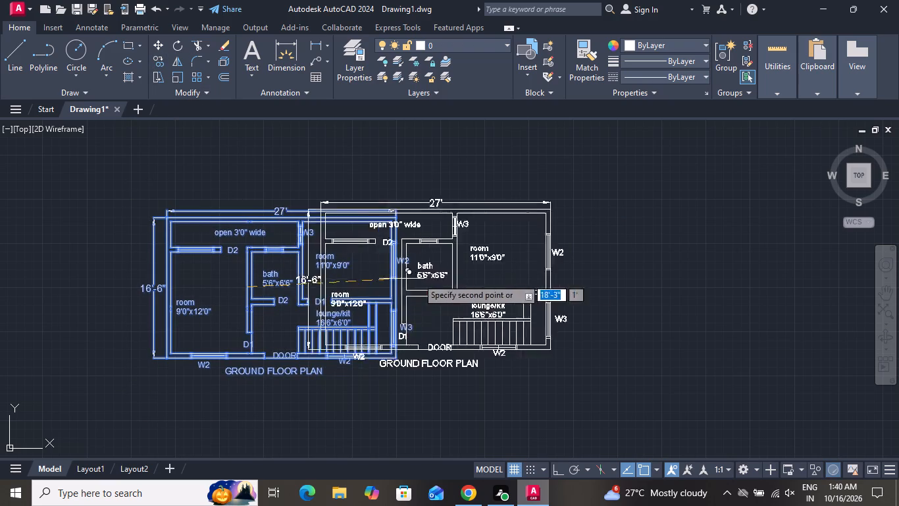
left_click(560, 276)
right_click(560, 276)
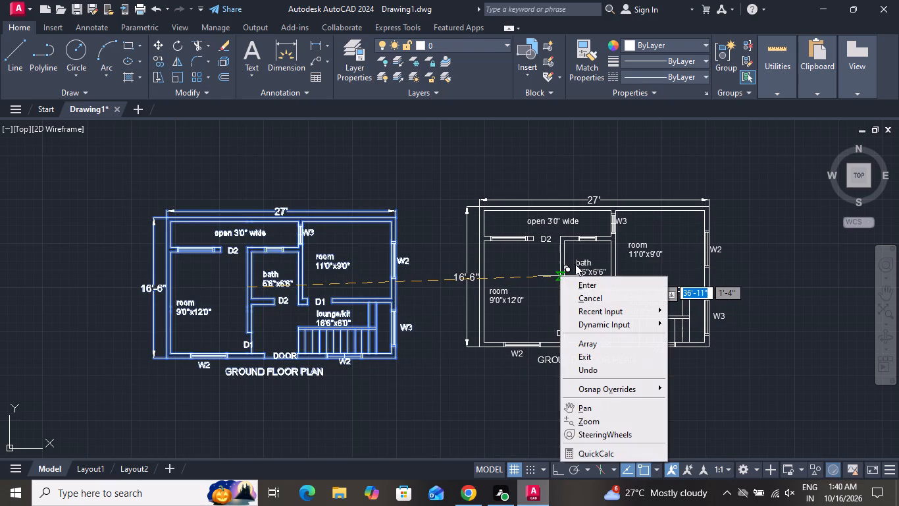
left_click(588, 293)
Delete the overall 27' and 16'-6" dimensions from the copied plan.
scroll(696, 266, "up", 2)
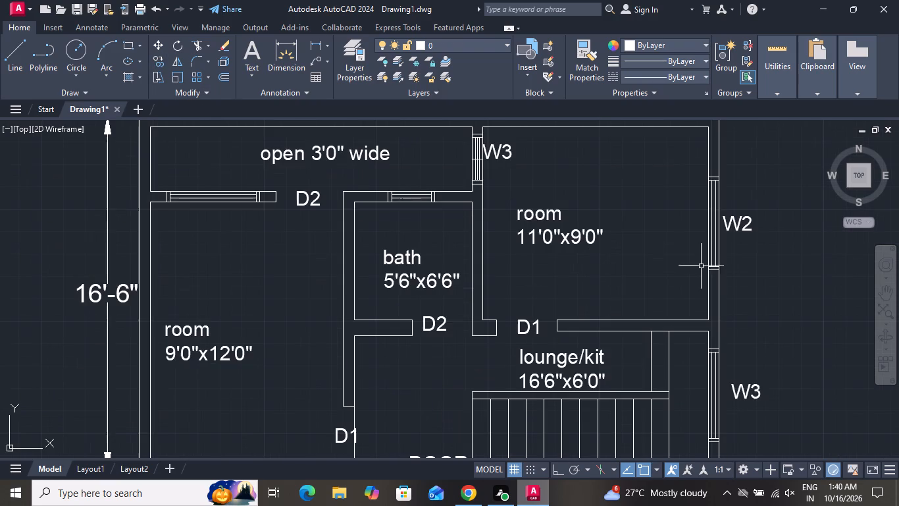
scroll(692, 281, "down", 1)
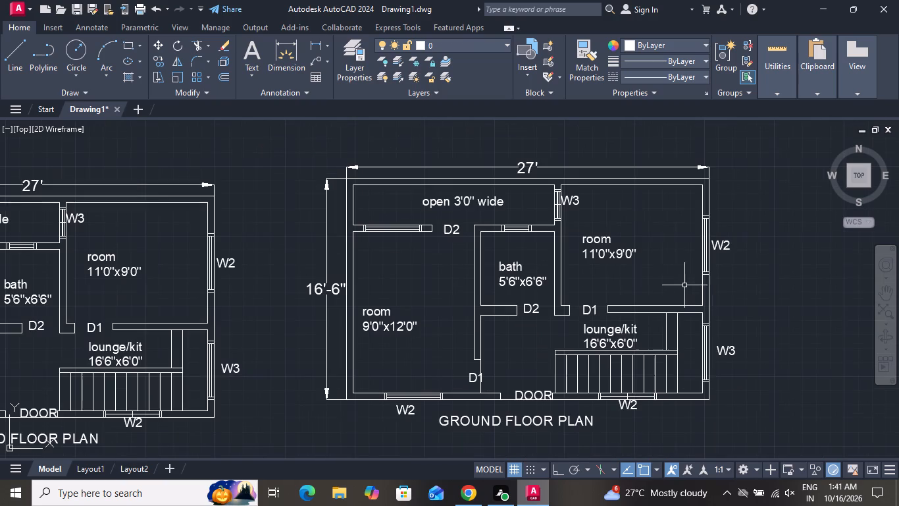
left_click(621, 169)
key("Delete")
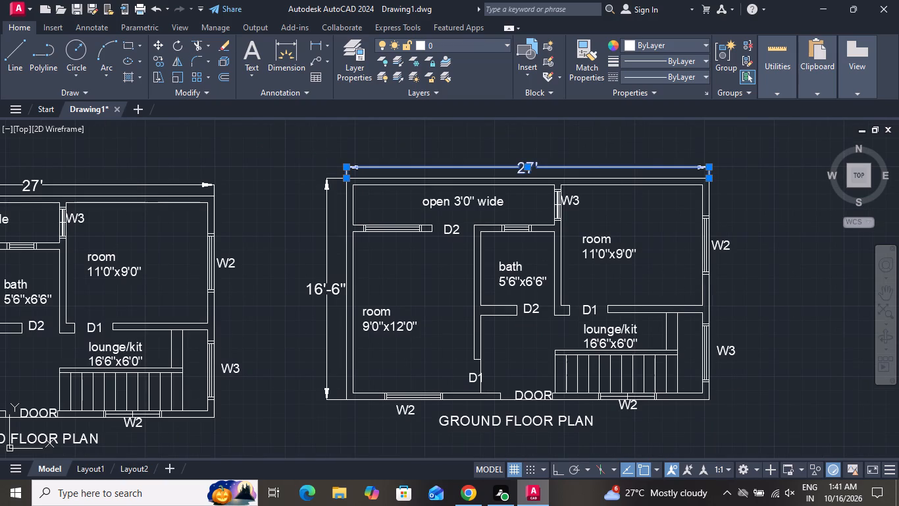
left_click(326, 256)
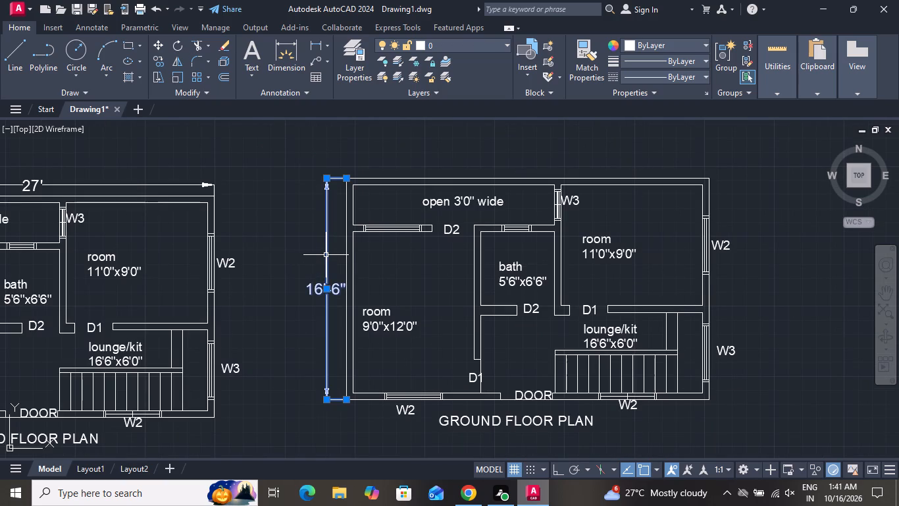
key("Delete")
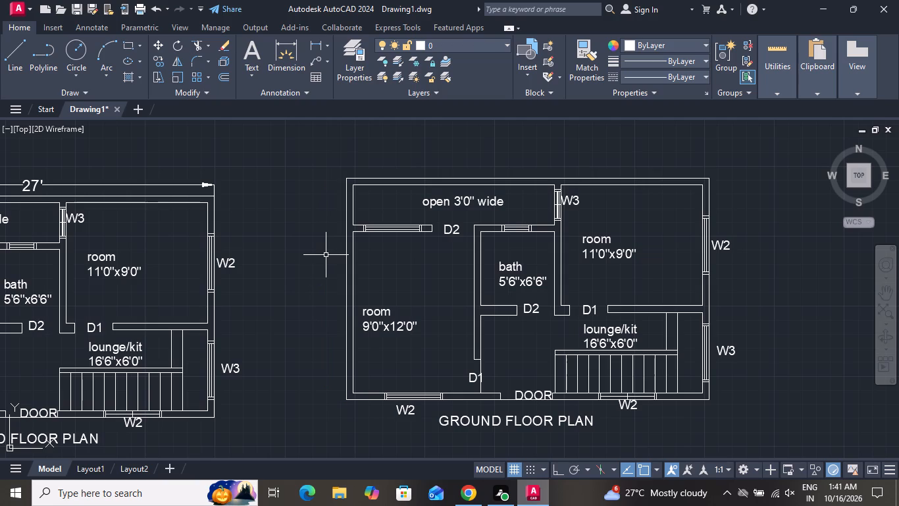
Change the copied plan's "open 3'0" wide" label to read OPEN TO SKY.
scroll(487, 193, "up", 2)
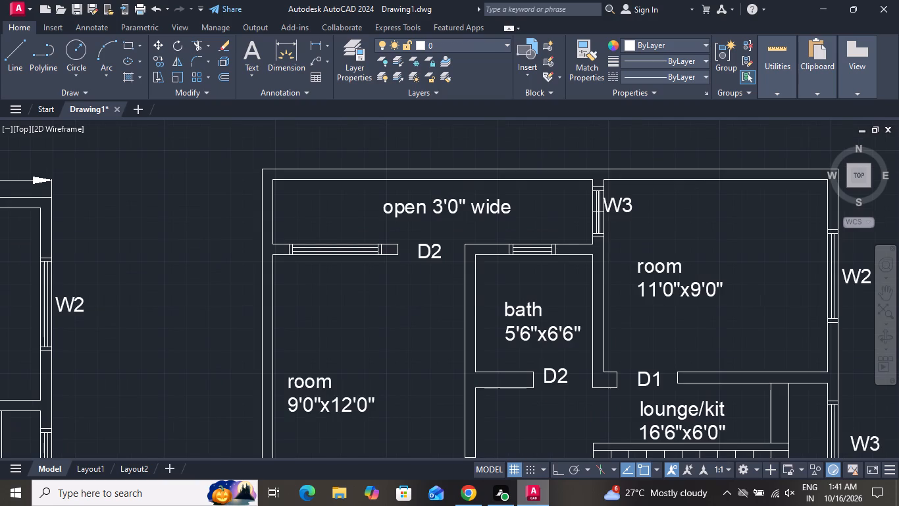
left_click(529, 213)
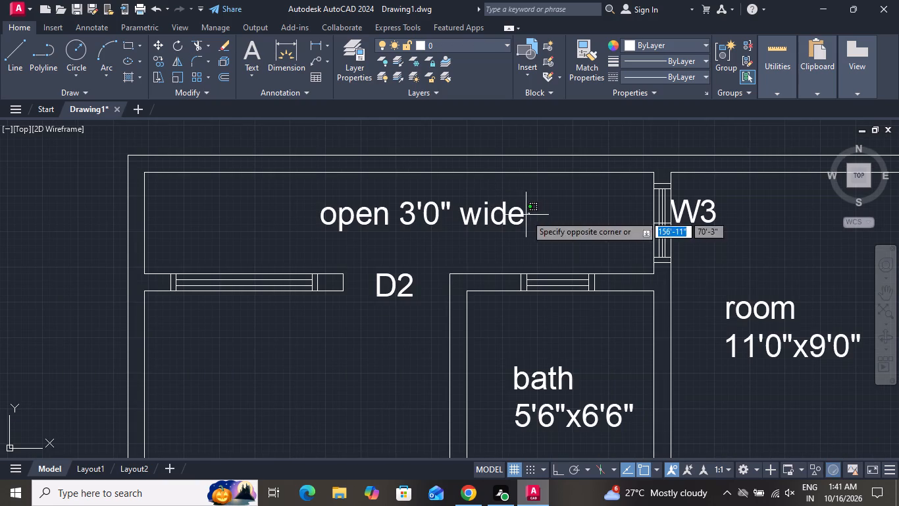
triple_click(526, 215)
left_click(524, 215)
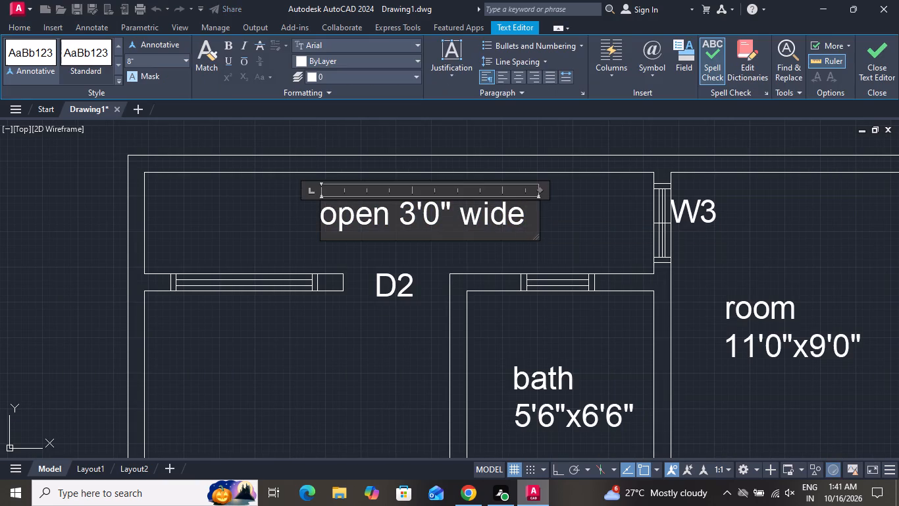
key("BackSpace")
key("BackSpace")
key("BackSpace")
key("BackSpace")
key("BackSpace")
key("BackSpace")
key("BackSpace")
key("BackSpace")
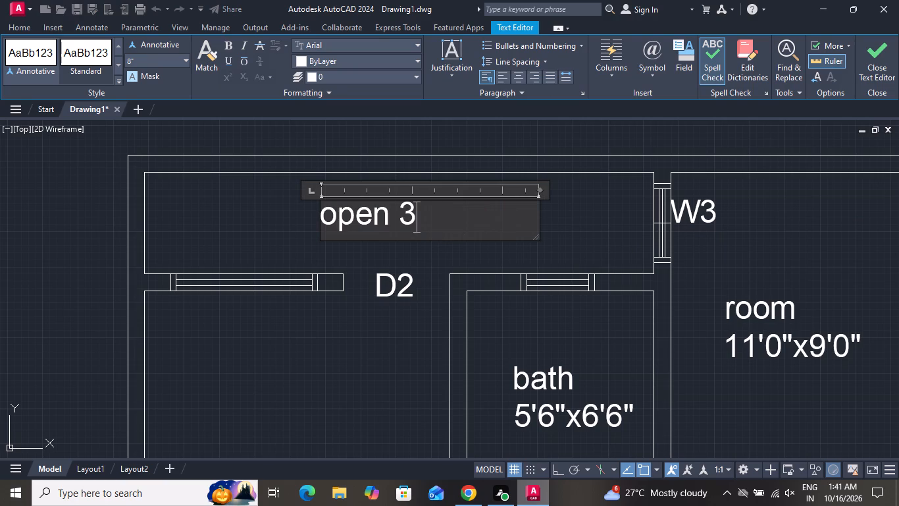
key("BackSpace")
type("TO")
key("space")
type("SKY")
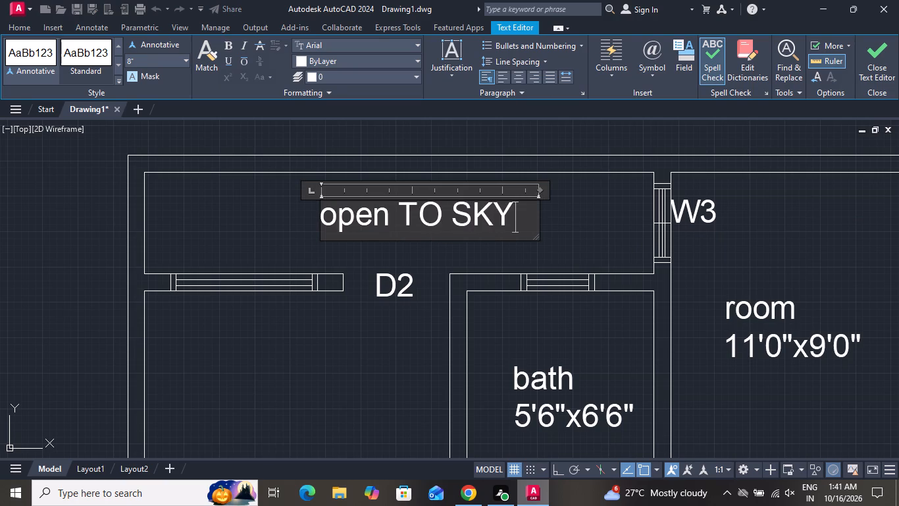
left_click(394, 217)
key("BackSpace")
key("BackSpace")
key("BackSpace")
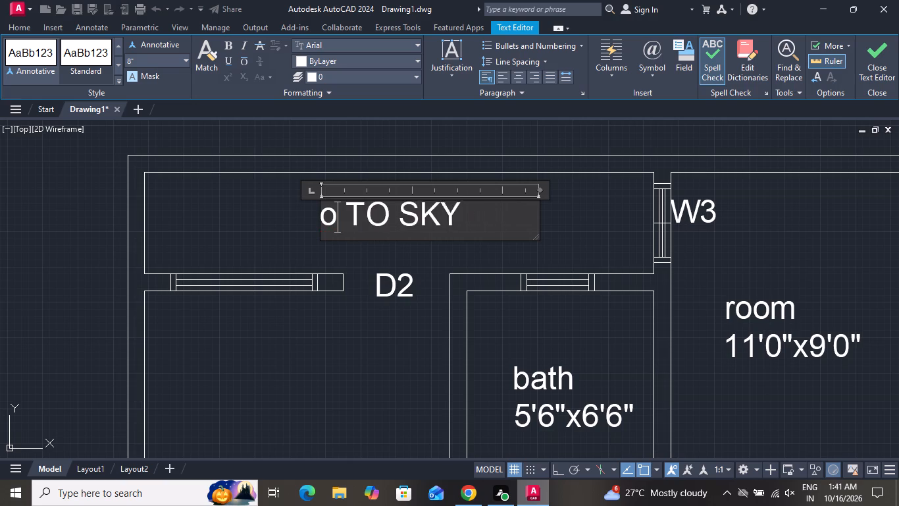
key("BackSpace")
type("OP")
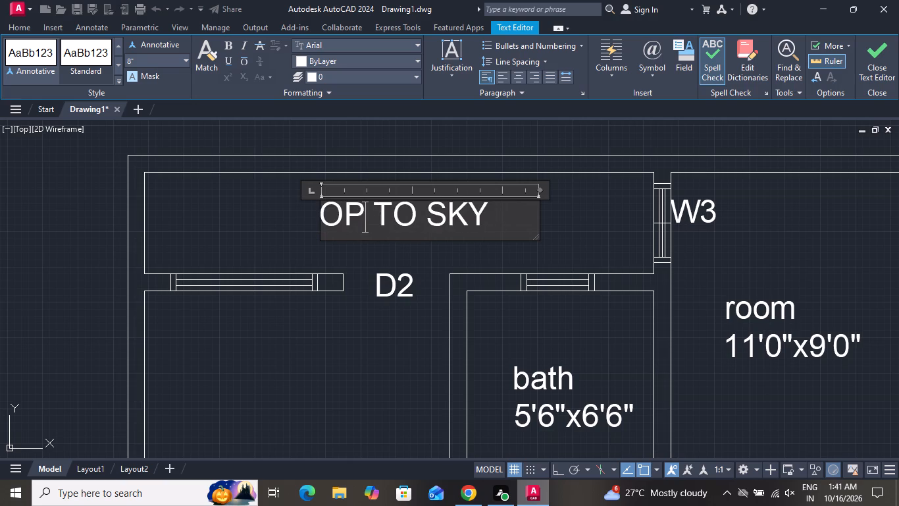
type("EN")
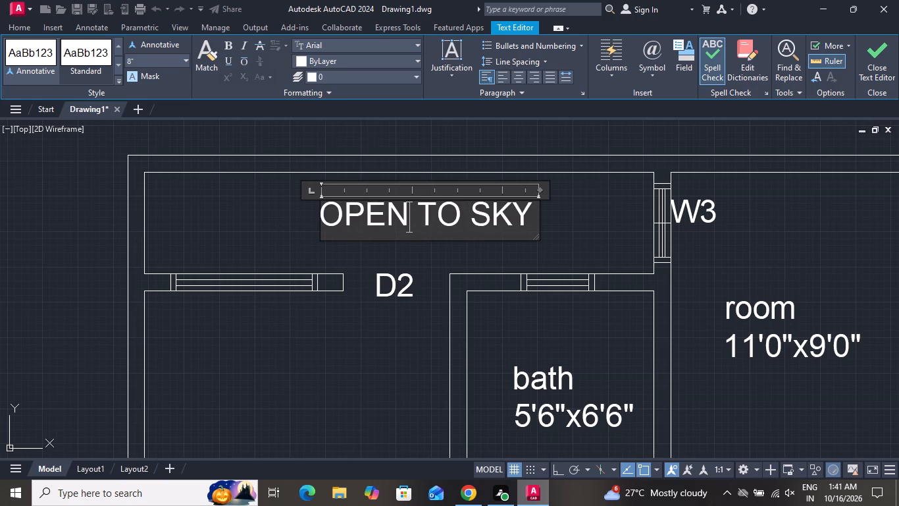
left_click(336, 353)
Delete the D2 tag at the doorway between the OPEN TO SKY area and the 9'0"x12'0" room.
scroll(338, 351, "down", 1)
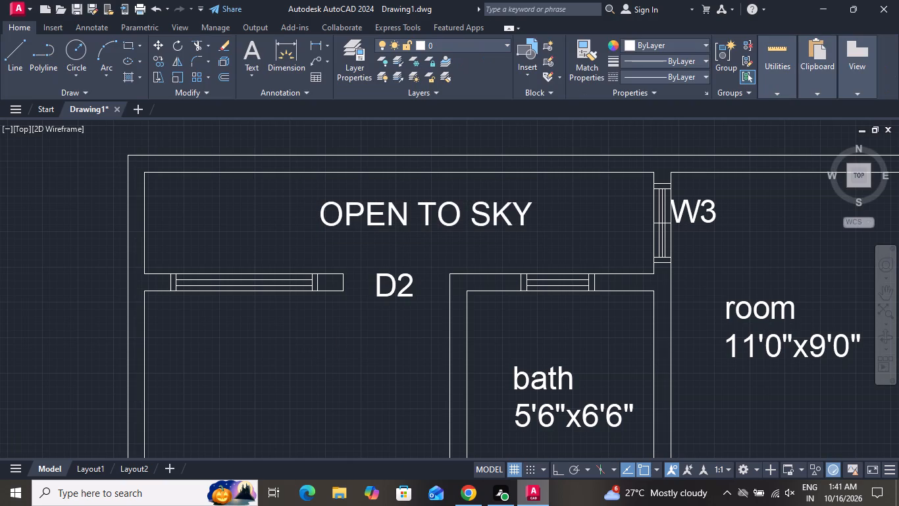
scroll(338, 351, "down", 1)
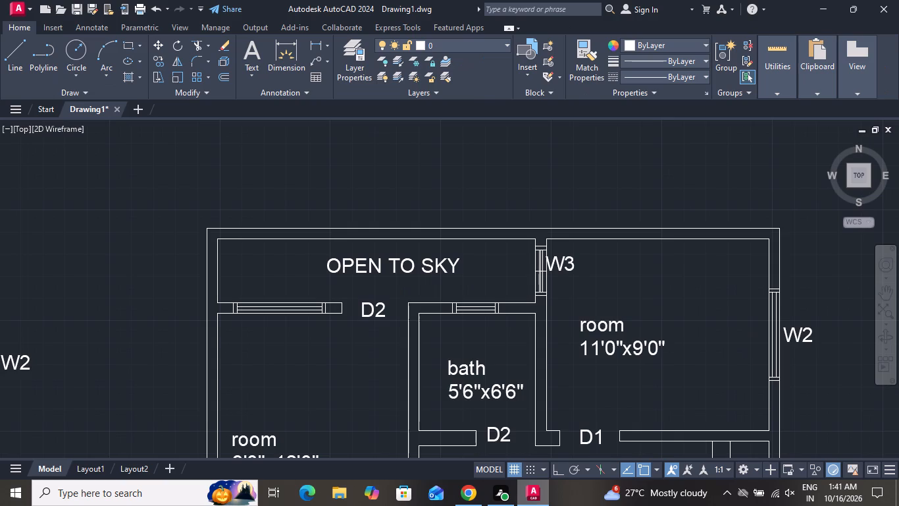
scroll(338, 351, "down", 2)
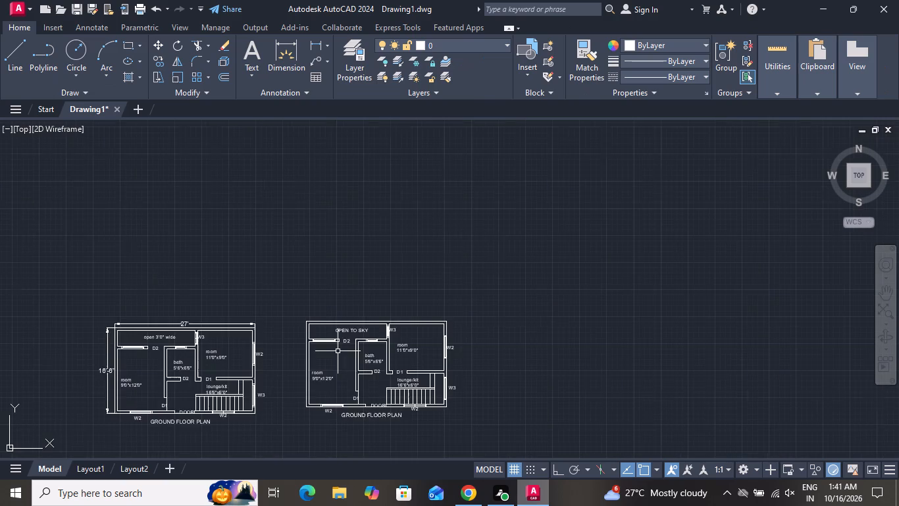
scroll(353, 337, "up", 4)
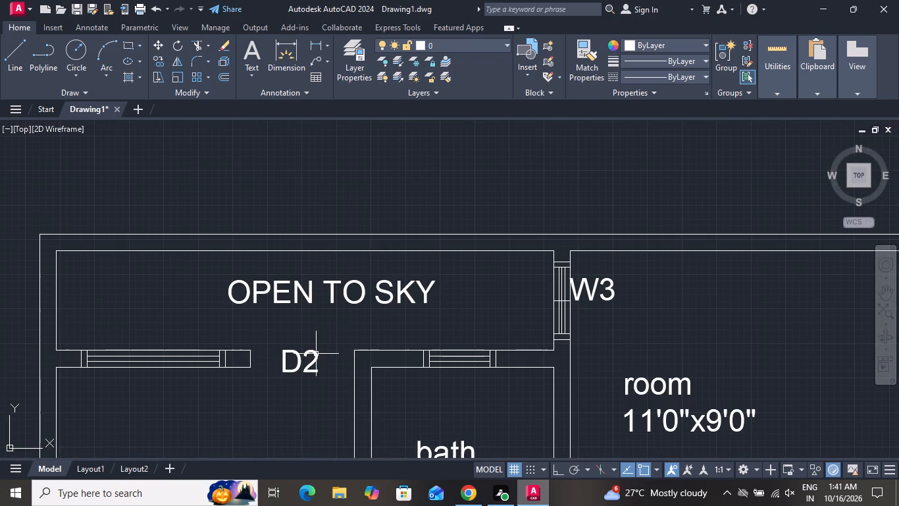
left_click(315, 354)
key("Delete")
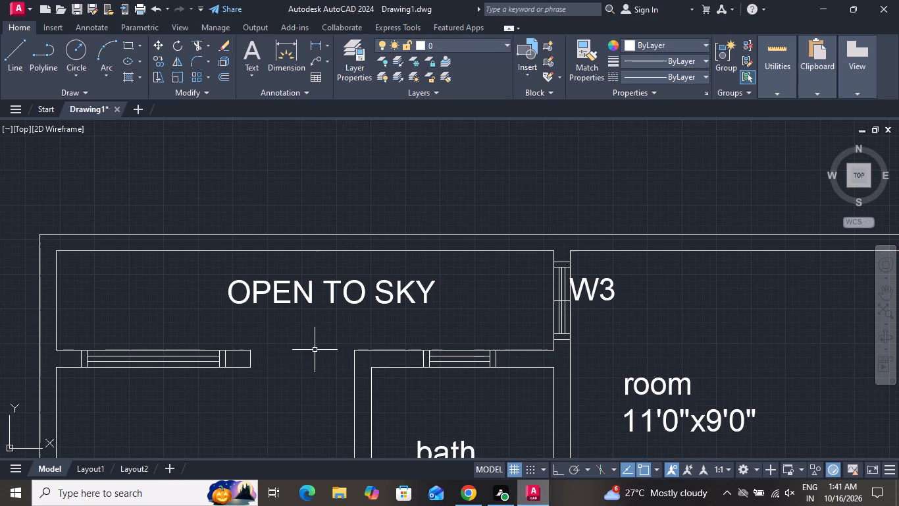
Extend both wall lines across the former D2 doorway below the OPEN TO SKY area to close the opening.
type("EX")
key("space")
key("space")
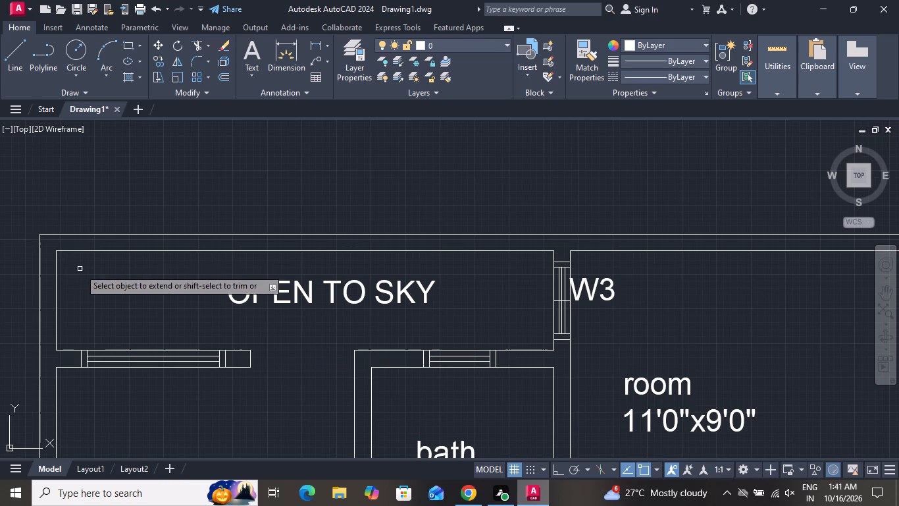
left_click(236, 351)
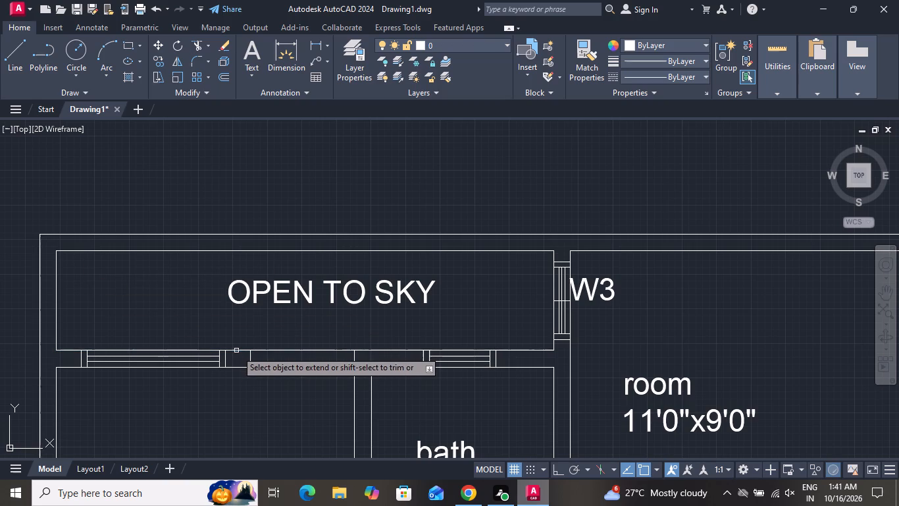
left_click(239, 367)
right_click(247, 411)
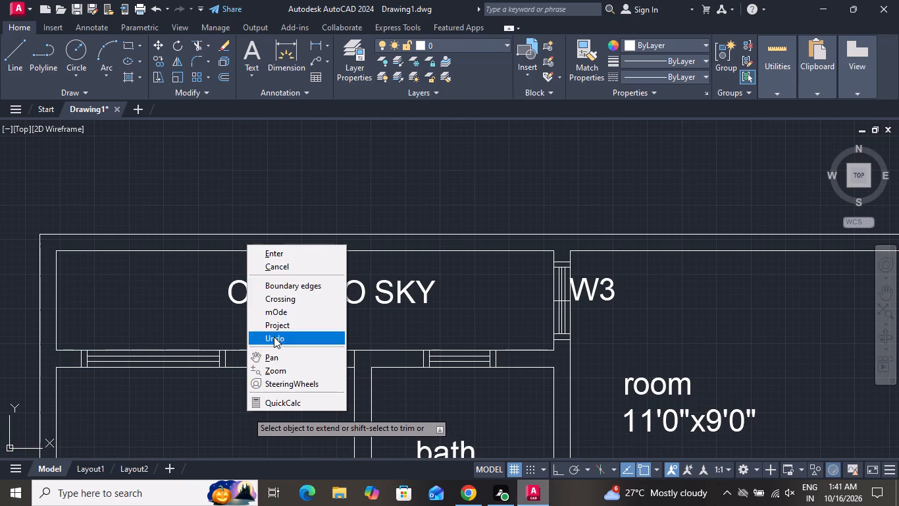
left_click(286, 271)
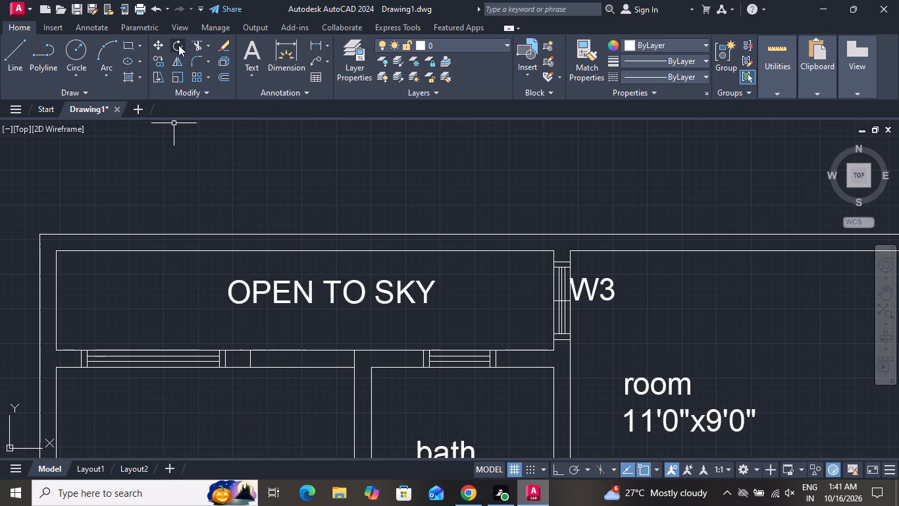
Trim away the leftover jamb lines inside the closed wall between the OPEN TO SKY area and the 9'0"x12'0" room.
left_click(201, 45)
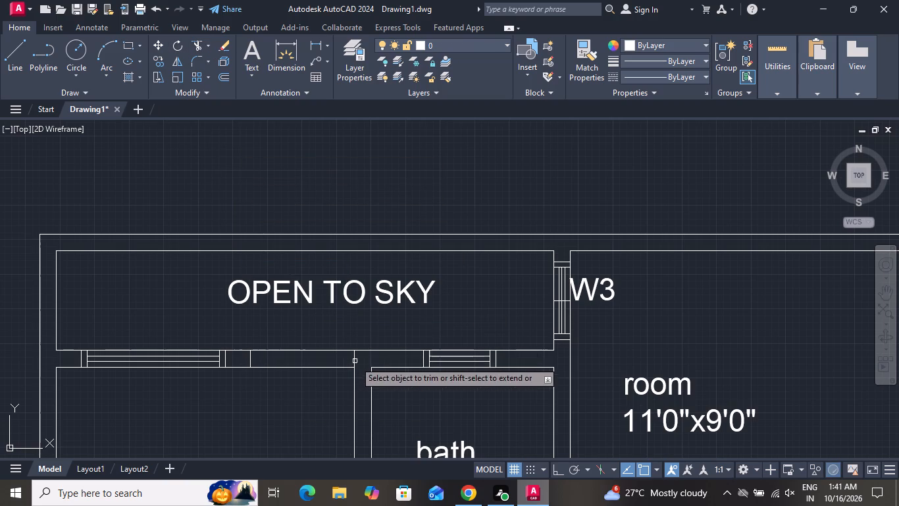
left_click(372, 357)
left_click(238, 357)
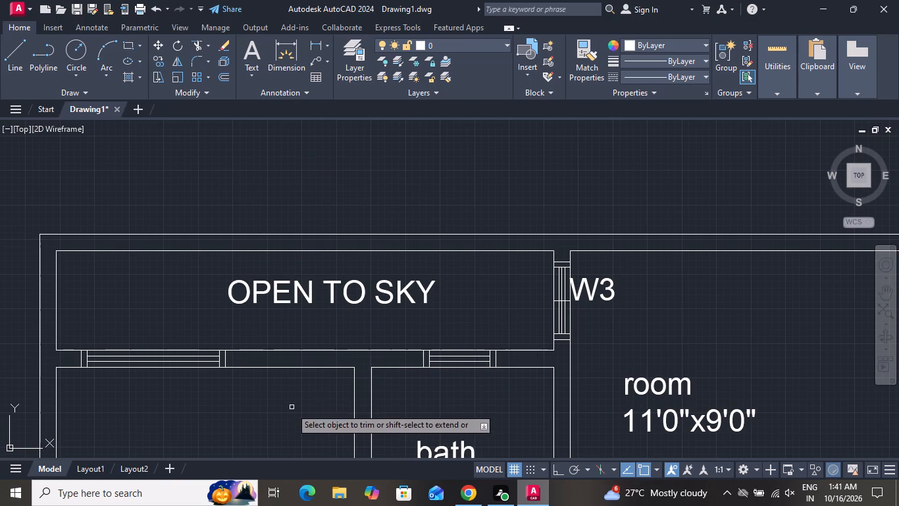
scroll(291, 401, "down", 1)
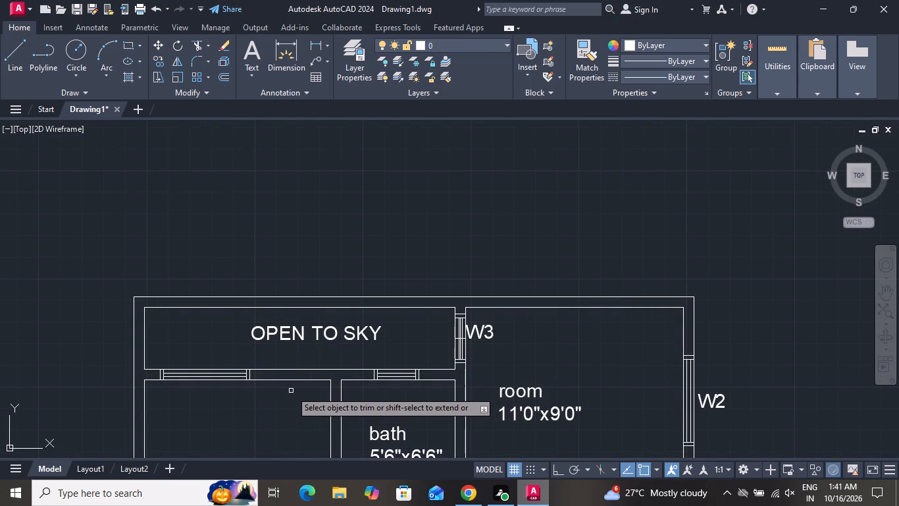
scroll(291, 391, "down", 3)
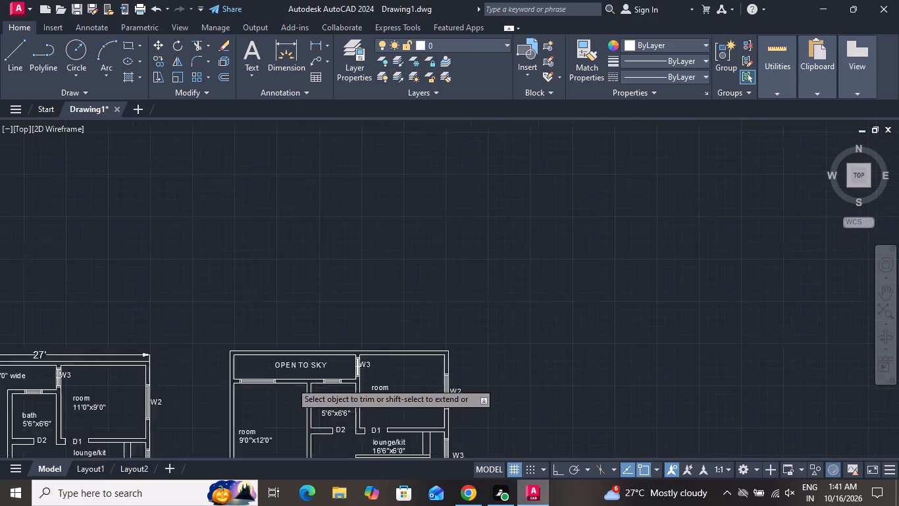
right_click(366, 331)
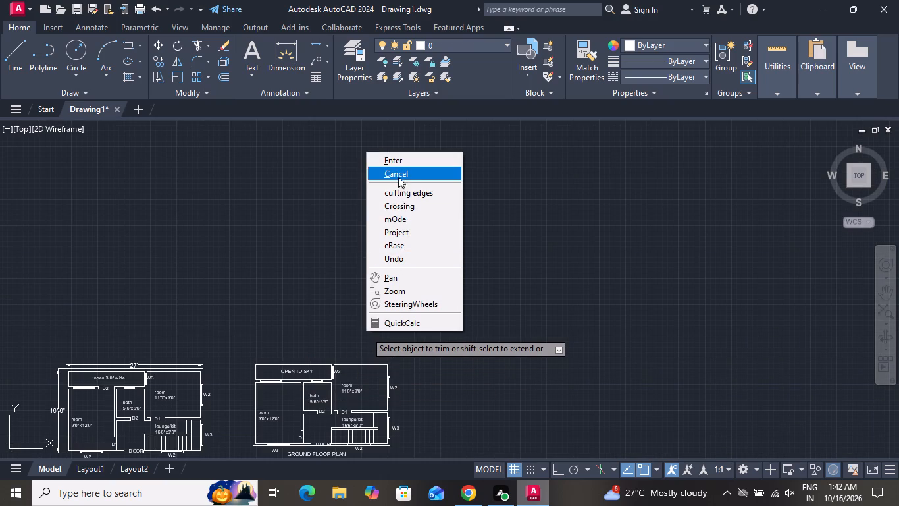
left_click(398, 170)
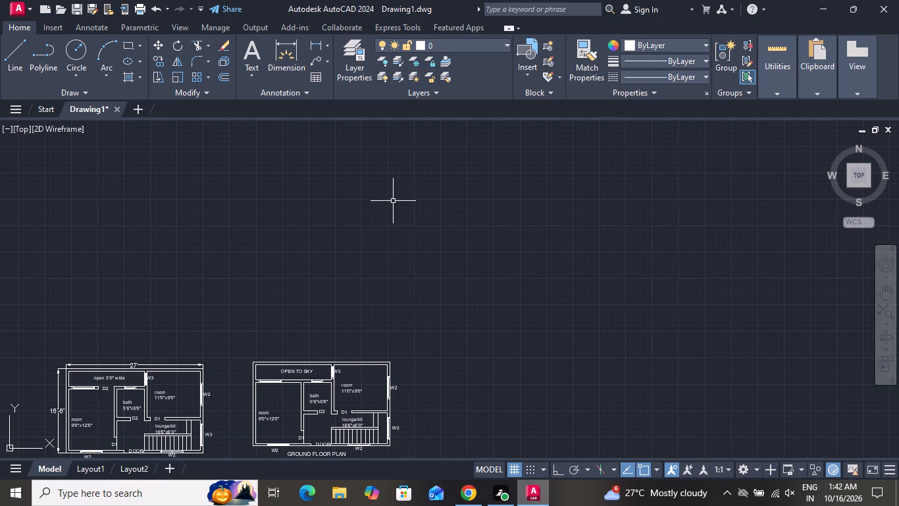
Delete the DOOR label at the main entrance in the copied plan's south wall.
scroll(362, 448, "up", 2)
scroll(363, 370, "down", 1)
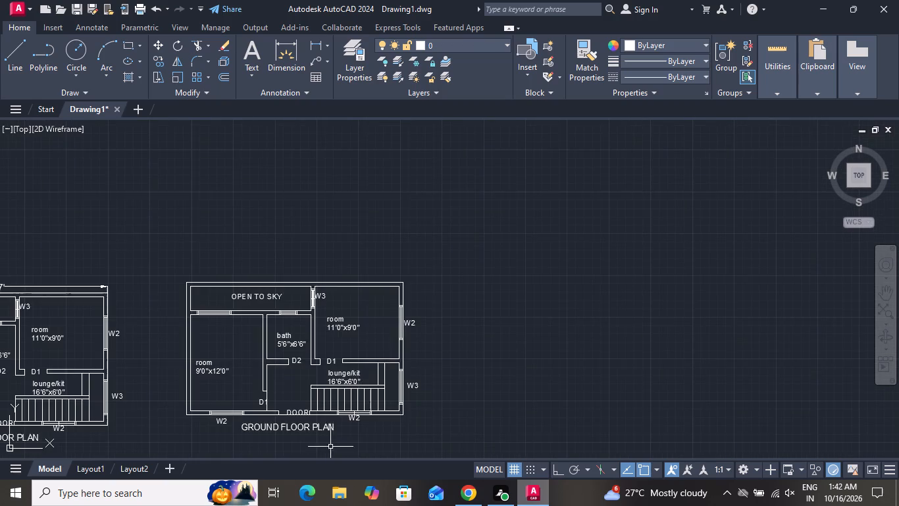
scroll(277, 435, "up", 3)
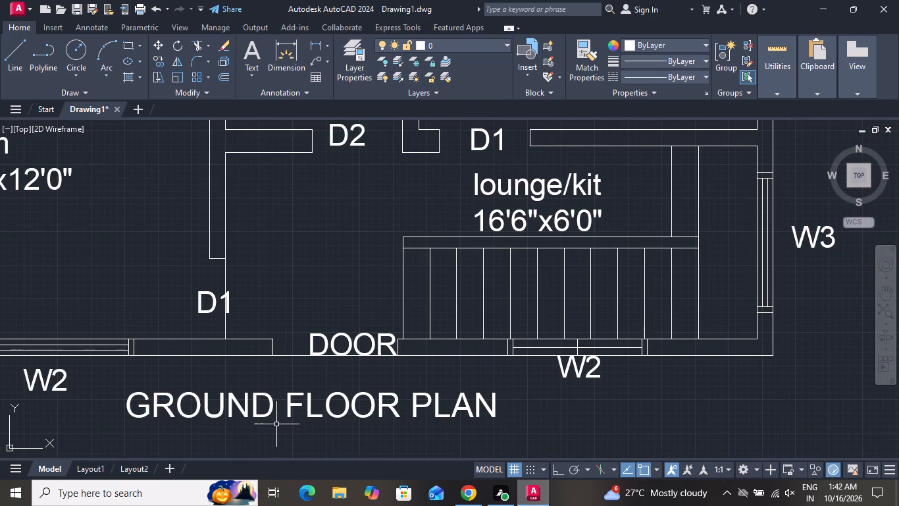
left_click(347, 350)
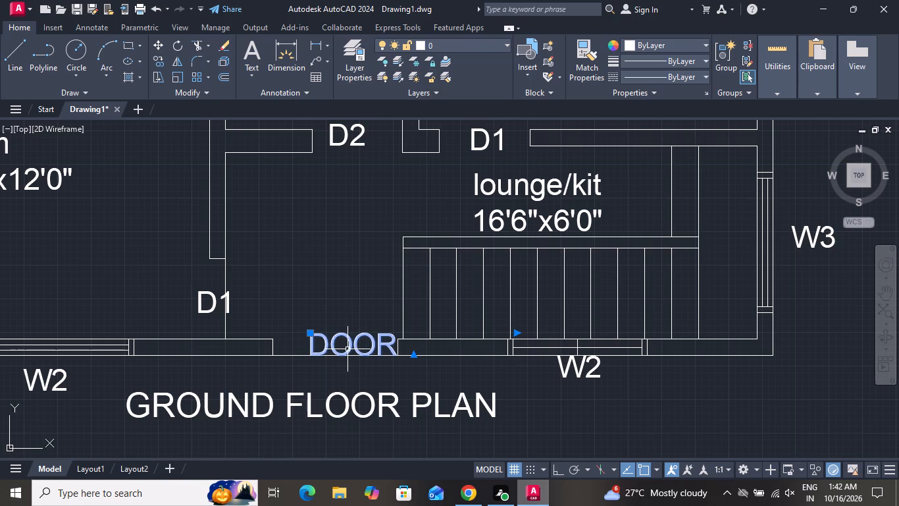
key("Delete")
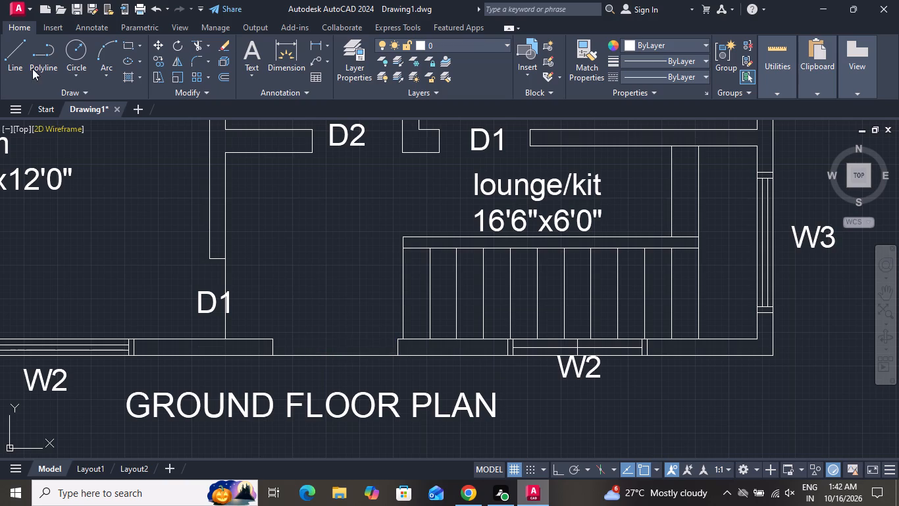
Draw a line along the inner face of the south wall, across the entrance opening from jamb to jamb.
left_click(14, 51)
left_click(274, 337)
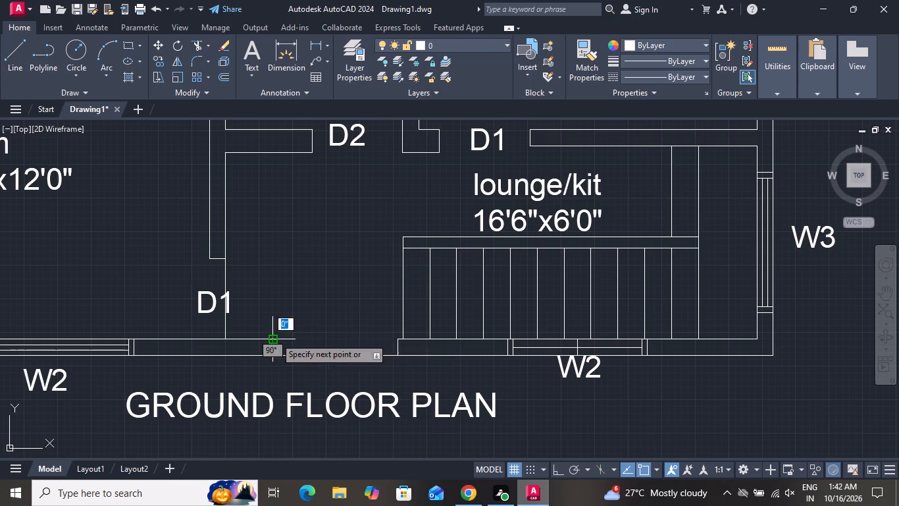
left_click(399, 343)
right_click(399, 344)
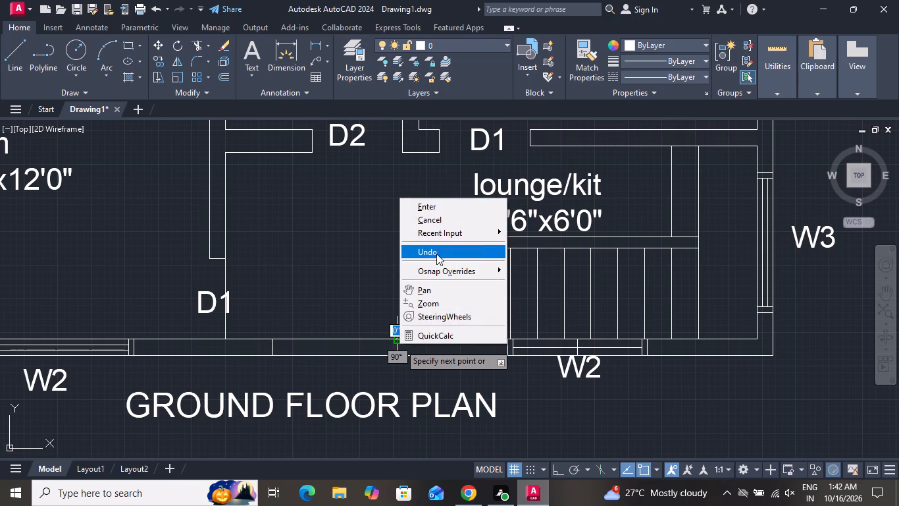
left_click(440, 224)
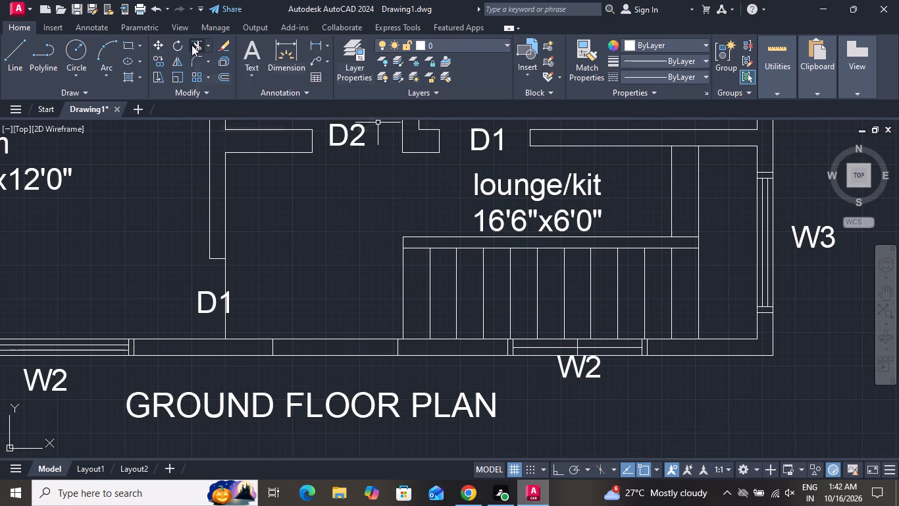
Trim away the two entrance jamb lines so the copied plan's south wall runs continuously.
left_click(193, 43)
left_click(419, 347)
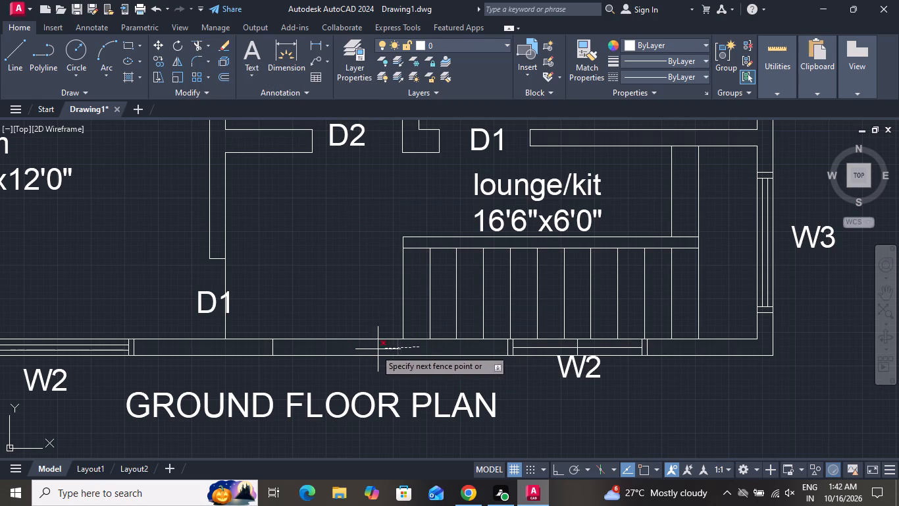
left_click(260, 347)
right_click(309, 264)
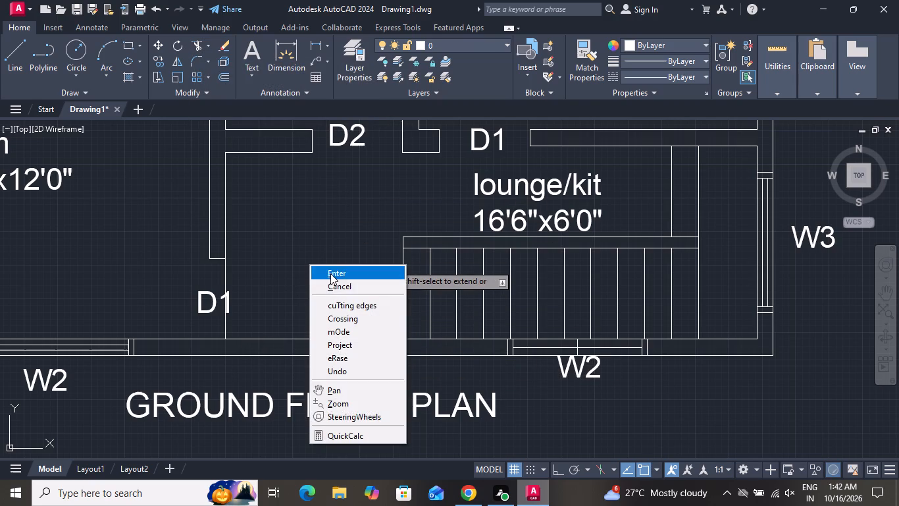
left_click(332, 285)
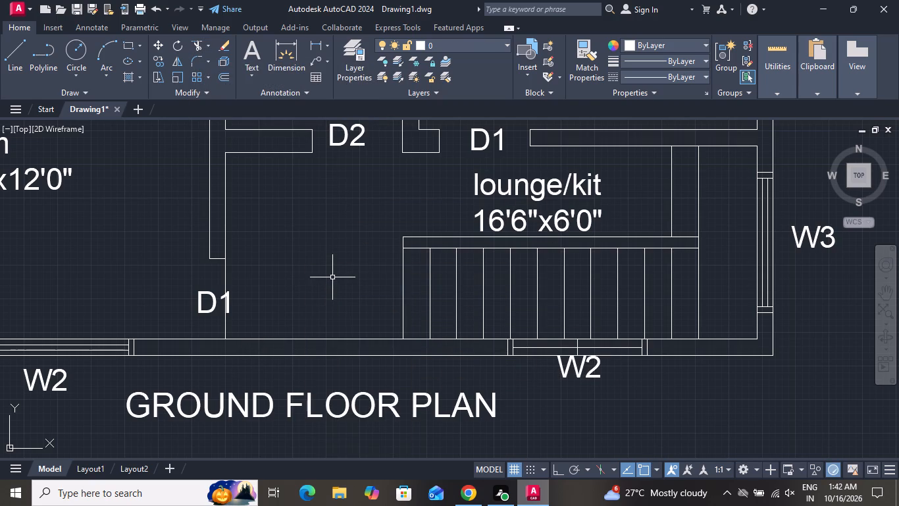
Draw a stair direction arrow with lines, starting west of the first tread, running about 4' east, then turning up to a small triangular arrowhead.
scroll(327, 272, "down", 1)
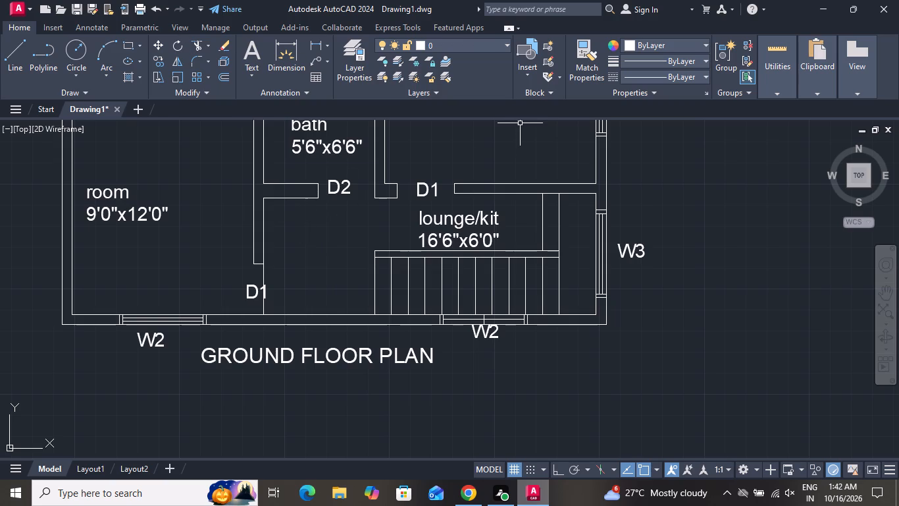
left_click(6, 54)
scroll(367, 291, "up", 1)
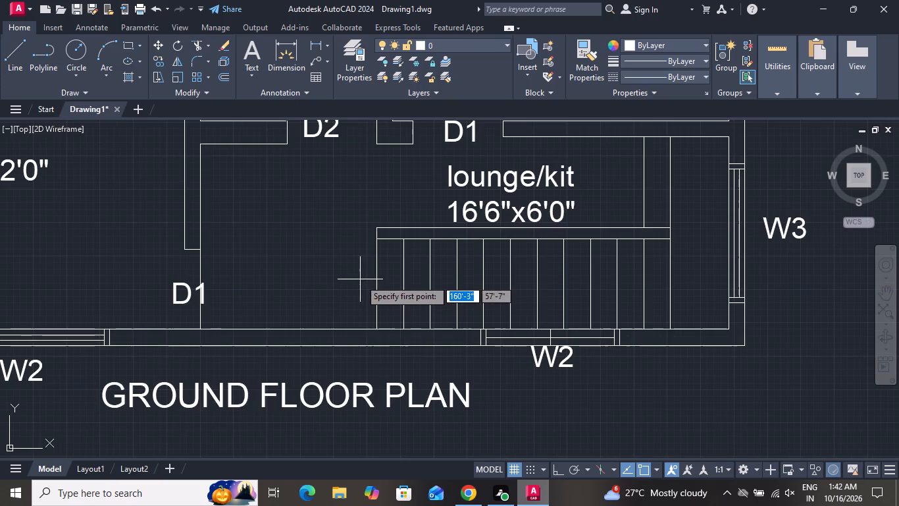
left_click(360, 279)
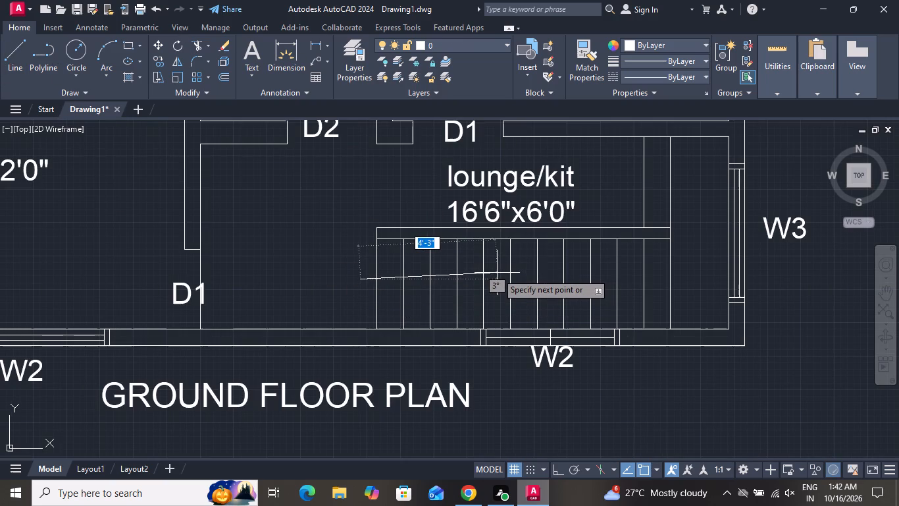
left_click(493, 280)
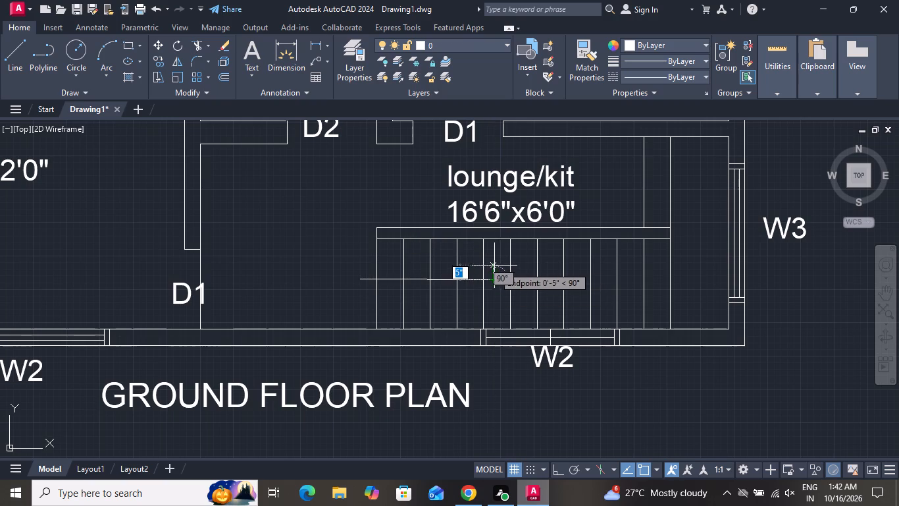
scroll(496, 261, "up", 2)
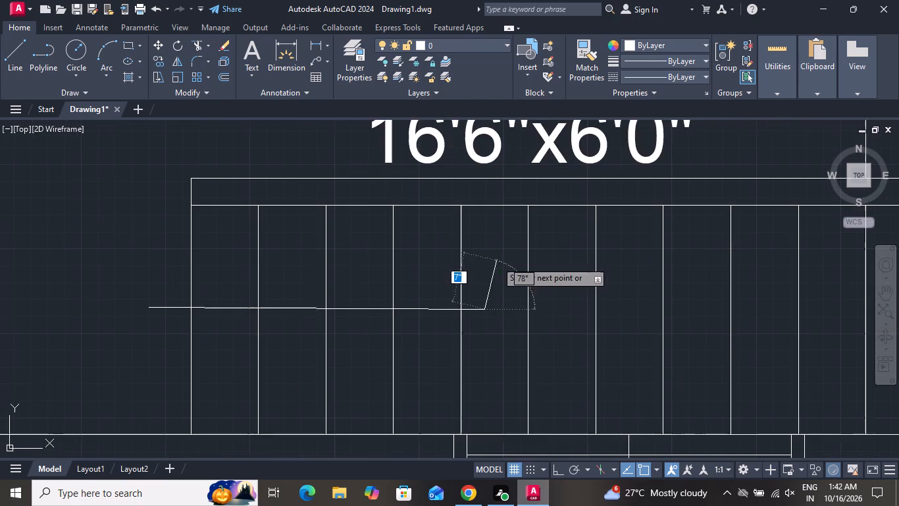
scroll(496, 261, "up", 1)
left_click(501, 258)
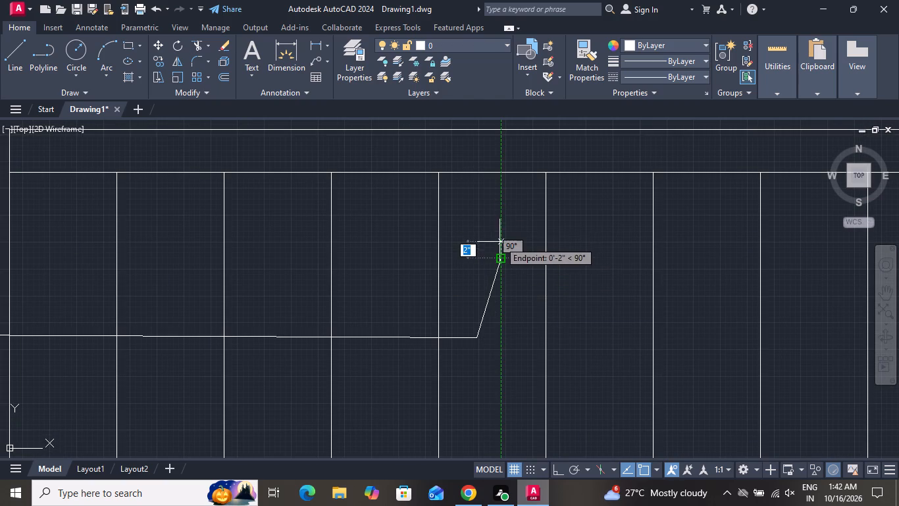
left_click(487, 255)
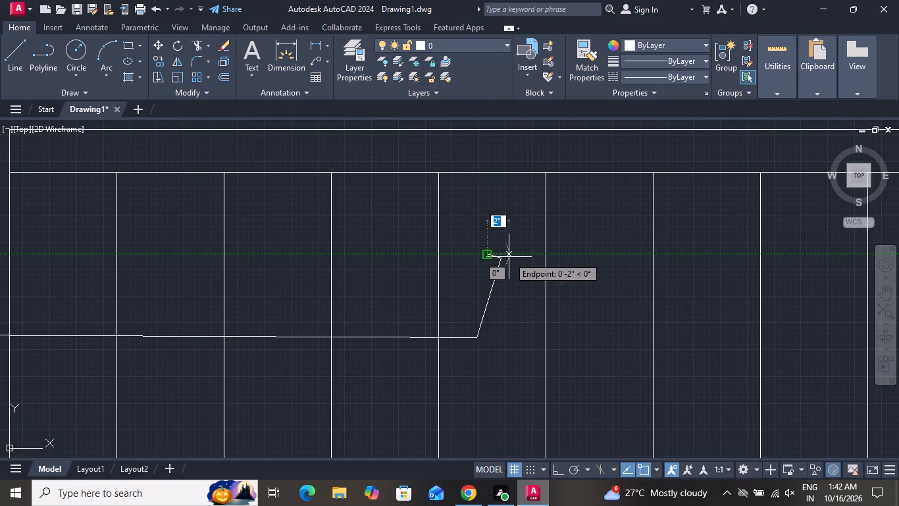
left_click(511, 260)
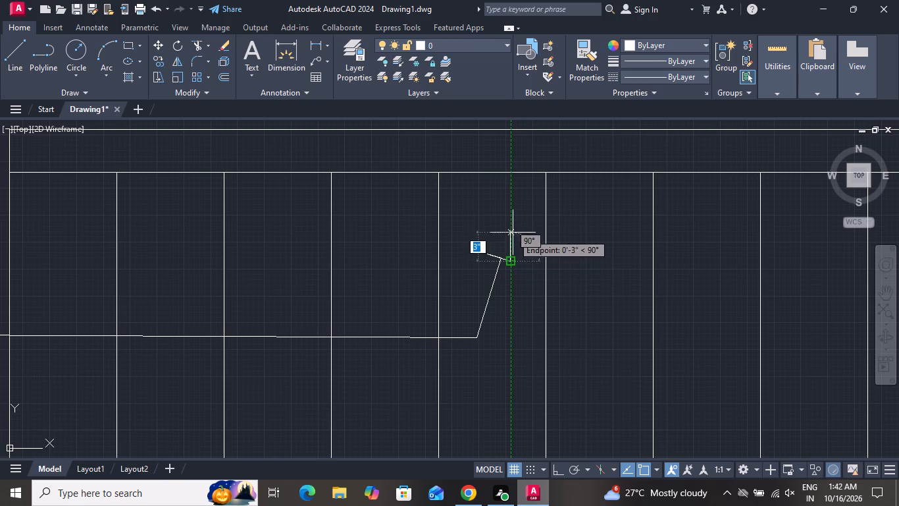
left_click(513, 227)
left_click(492, 249)
right_click(491, 248)
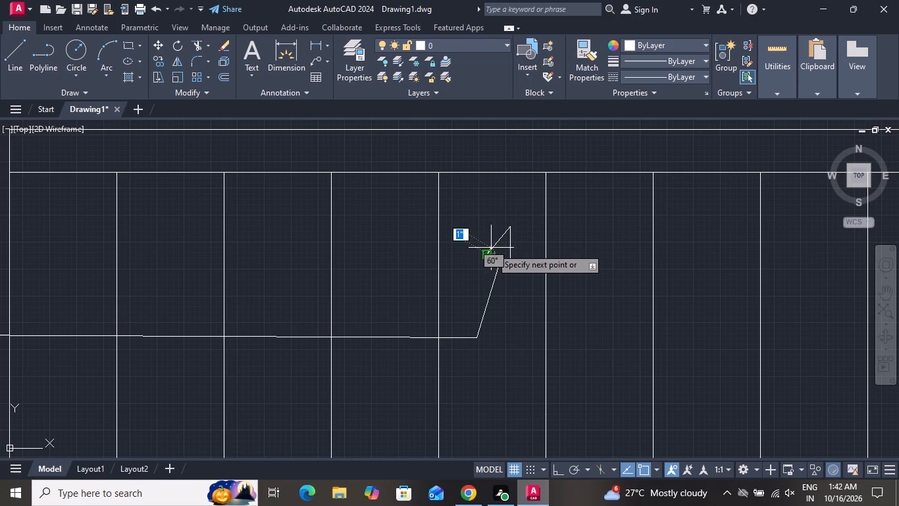
left_click(514, 270)
Copy the W2 label below the 9'0"x12'0" room to the west end of the stair direction arrow.
scroll(398, 283, "up", 1)
scroll(398, 283, "down", 5)
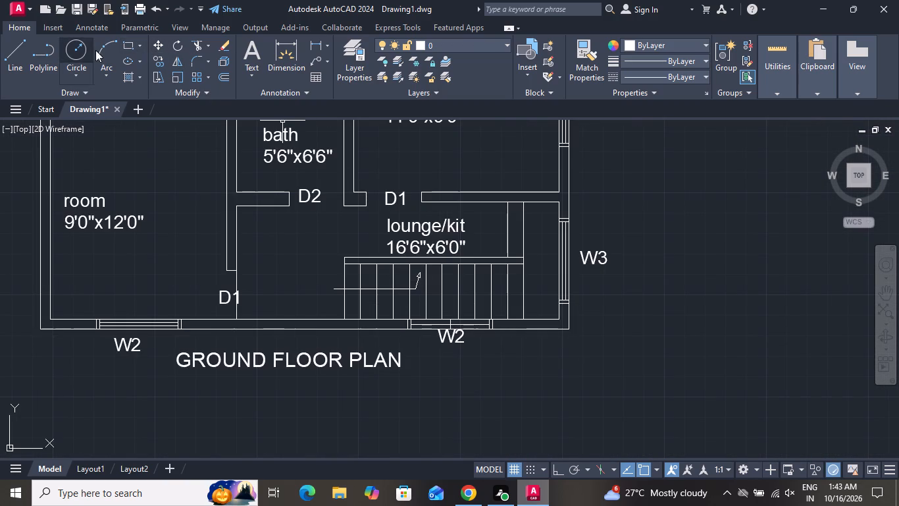
left_click(138, 343)
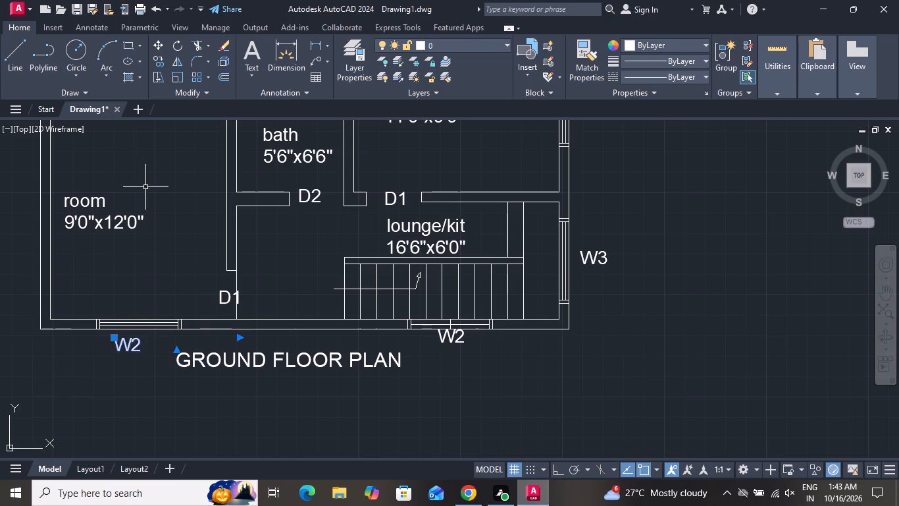
left_click(157, 55)
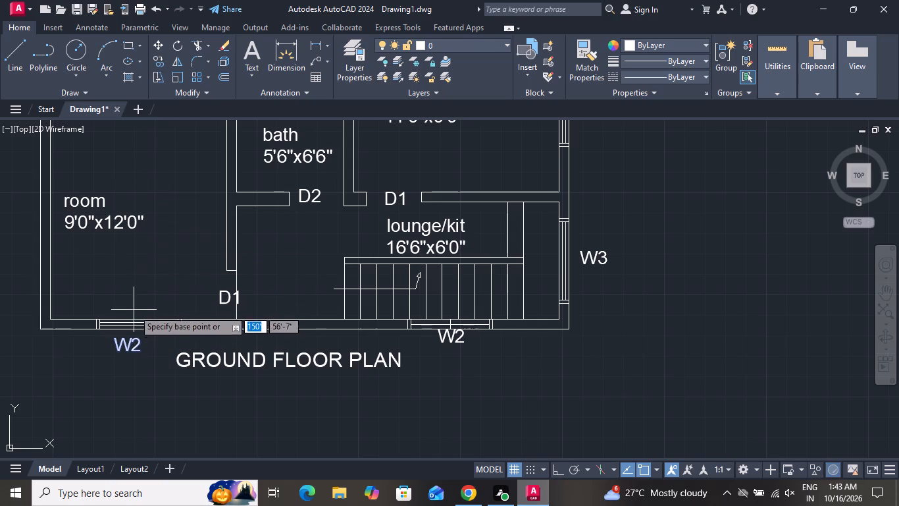
left_click(128, 337)
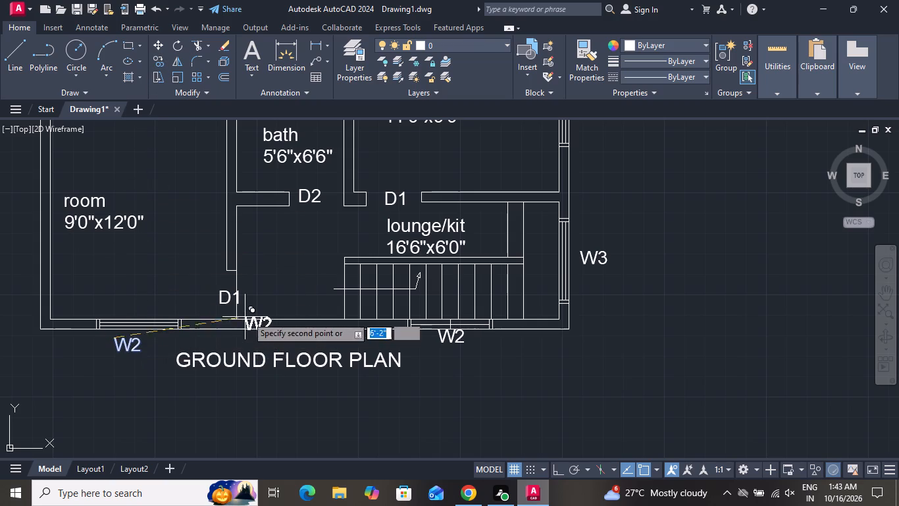
left_click(305, 277)
right_click(286, 285)
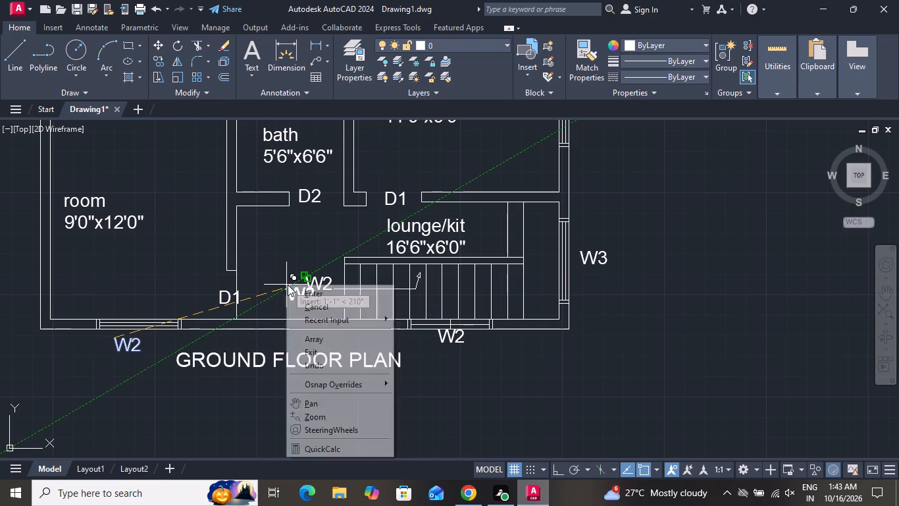
left_click(311, 310)
Change the text of the copied label beside the stair arrow to UP.
scroll(343, 280, "up", 3)
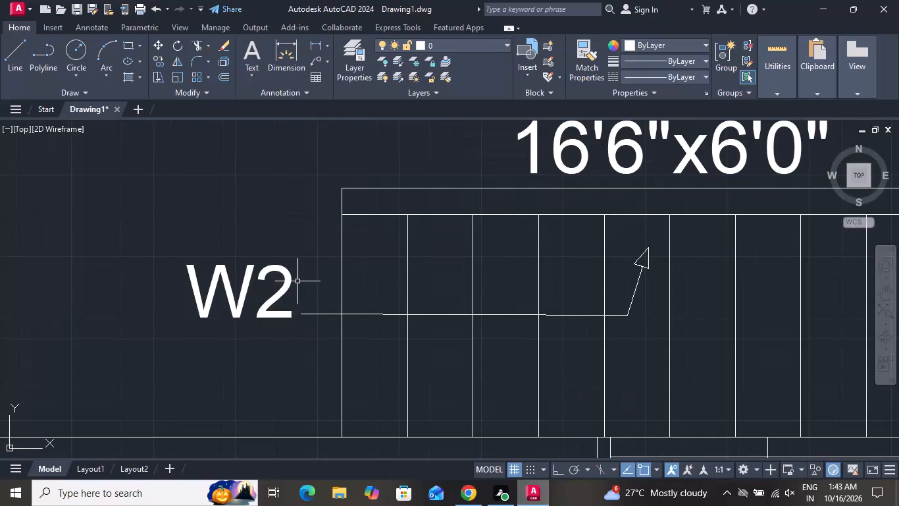
double_click(288, 279)
left_click(288, 278)
left_click_drag(288, 278, 270, 289)
left_click(265, 289)
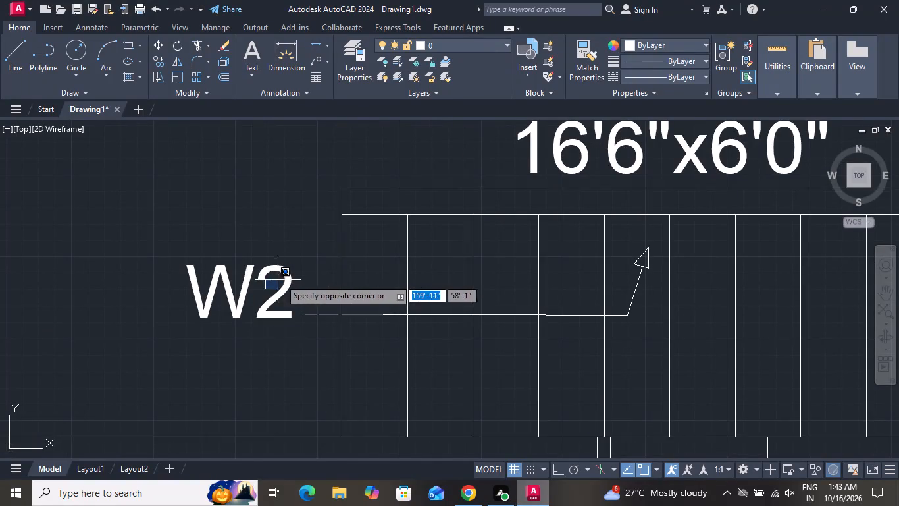
double_click(290, 266)
left_click(231, 278)
triple_click(290, 276)
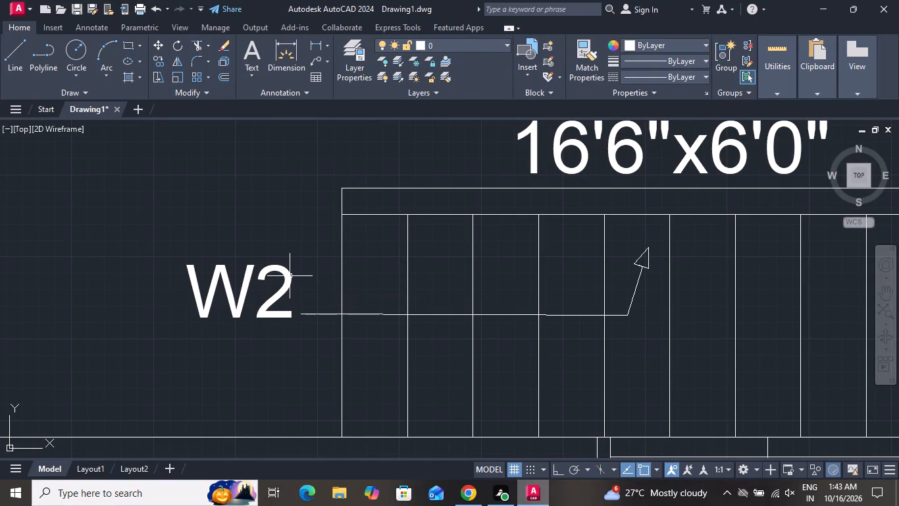
left_click(288, 279)
double_click(274, 312)
left_click(273, 322)
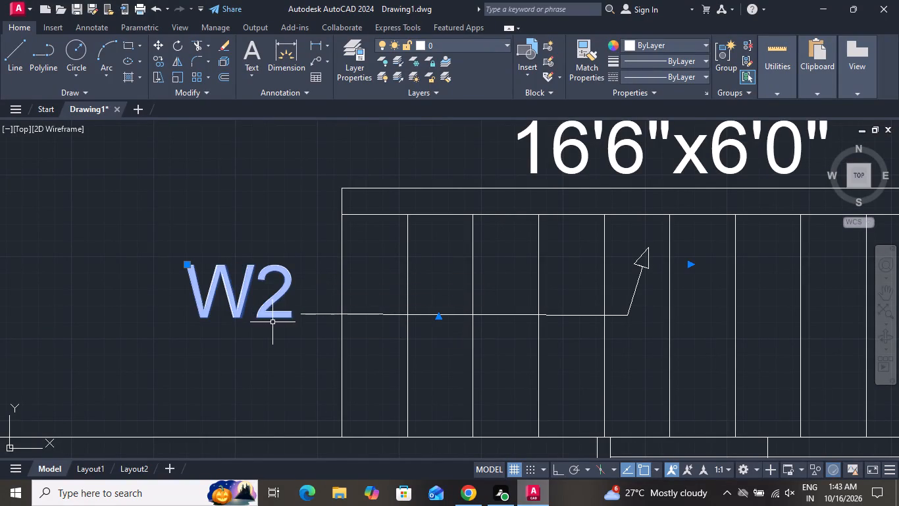
double_click(267, 316)
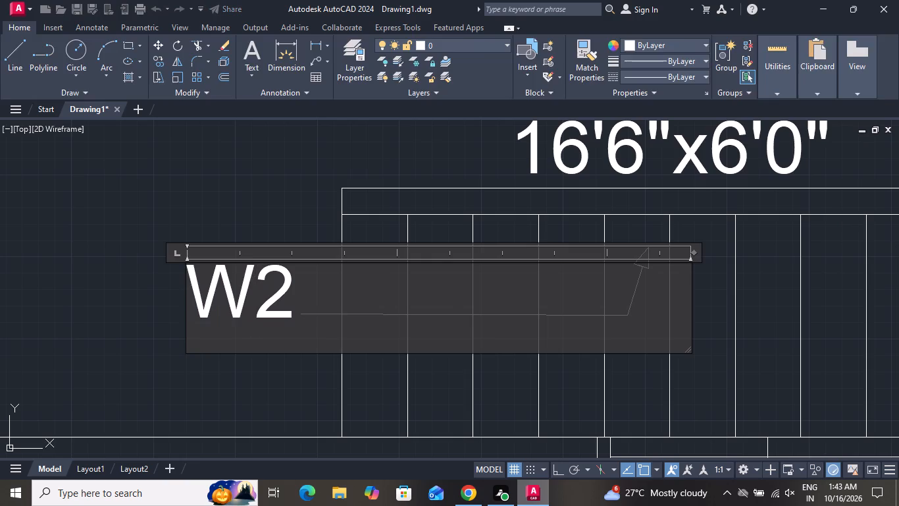
left_click(312, 300)
key("BackSpace")
key("BackSpace")
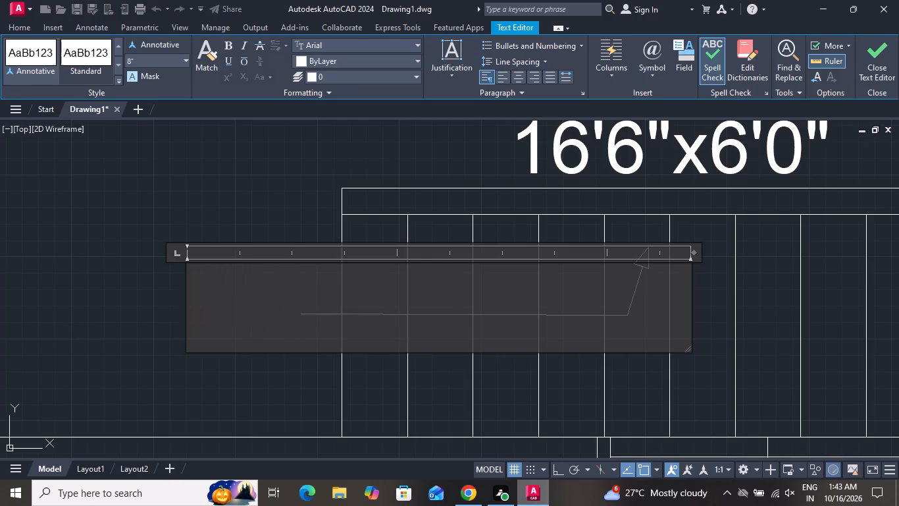
type("UP")
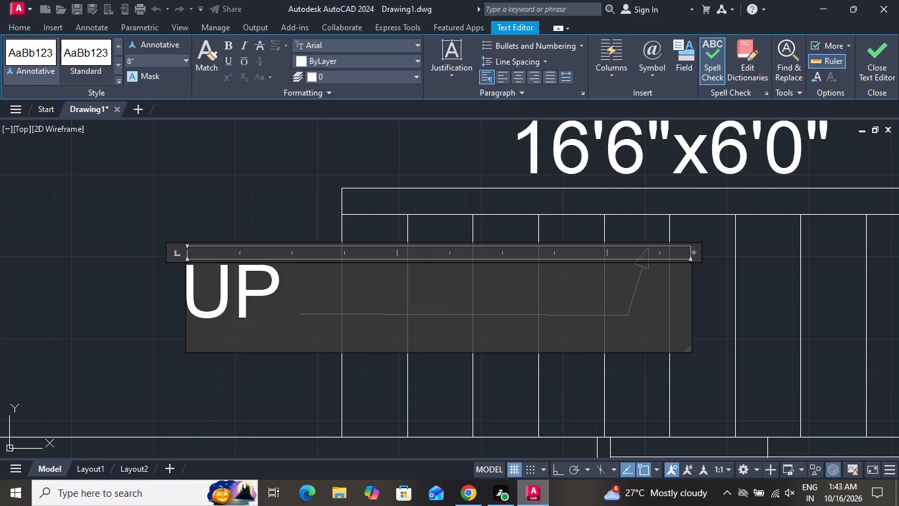
left_click(233, 195)
Draw a horizontal line across the stair landing, from the end of the stair's thin north wall to the east wall's inner face.
scroll(305, 264, "down", 2)
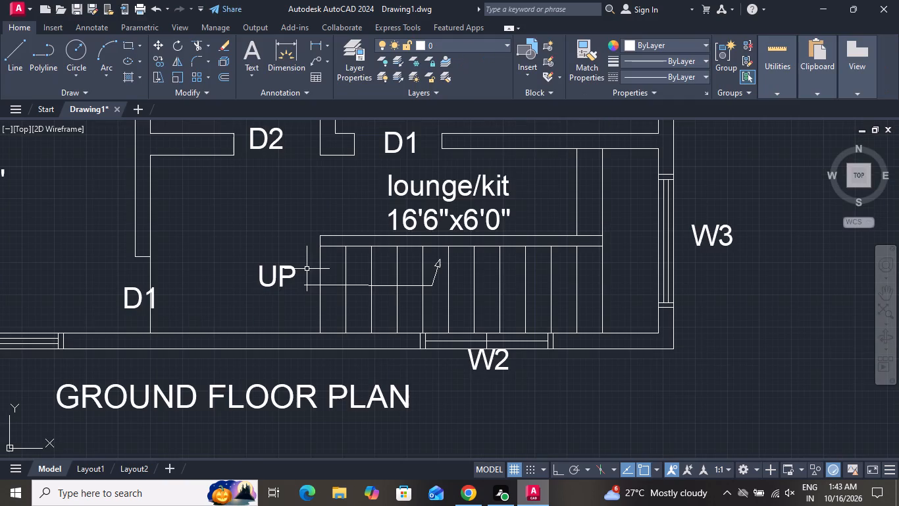
scroll(308, 269, "down", 1)
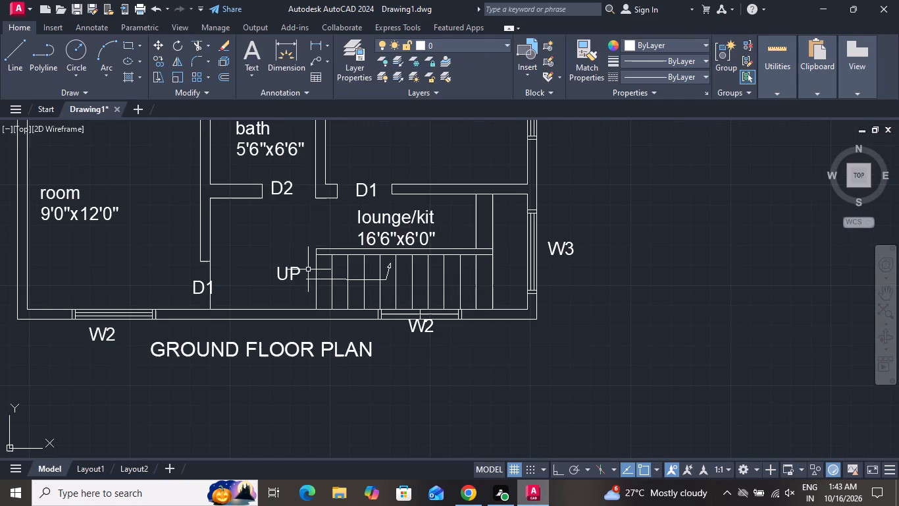
left_click(19, 54)
scroll(430, 233, "up", 2)
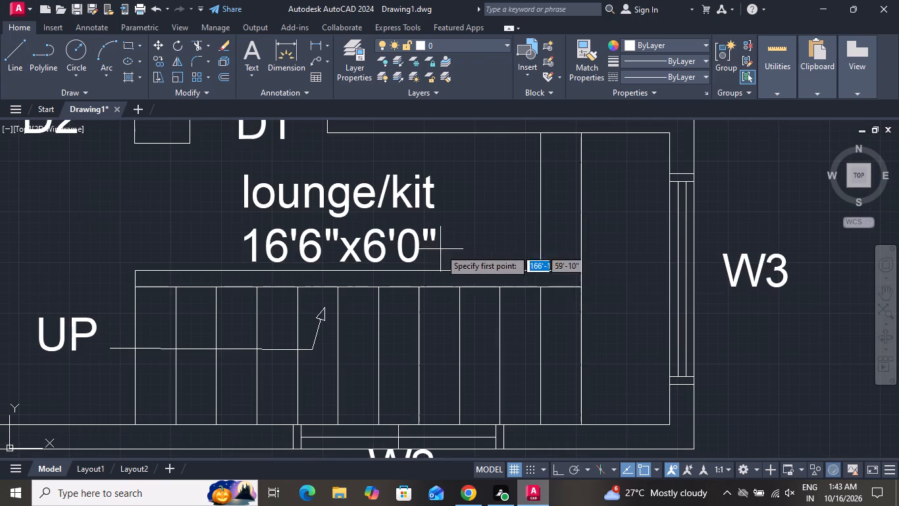
left_click_drag(585, 279, 611, 280)
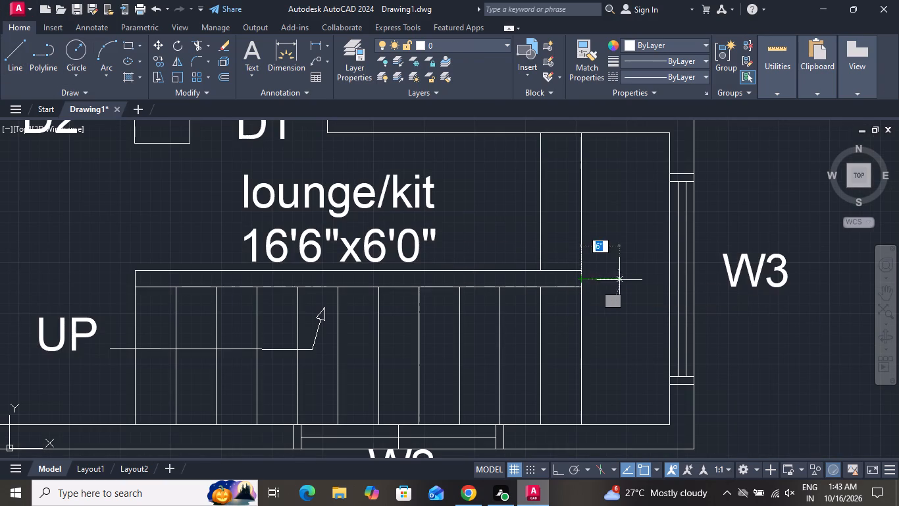
left_click(673, 277)
right_click(673, 277)
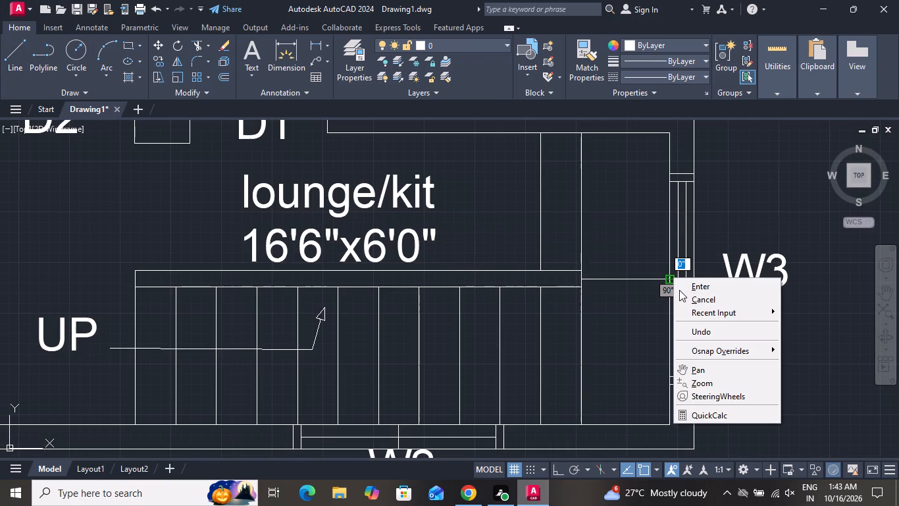
left_click(681, 295)
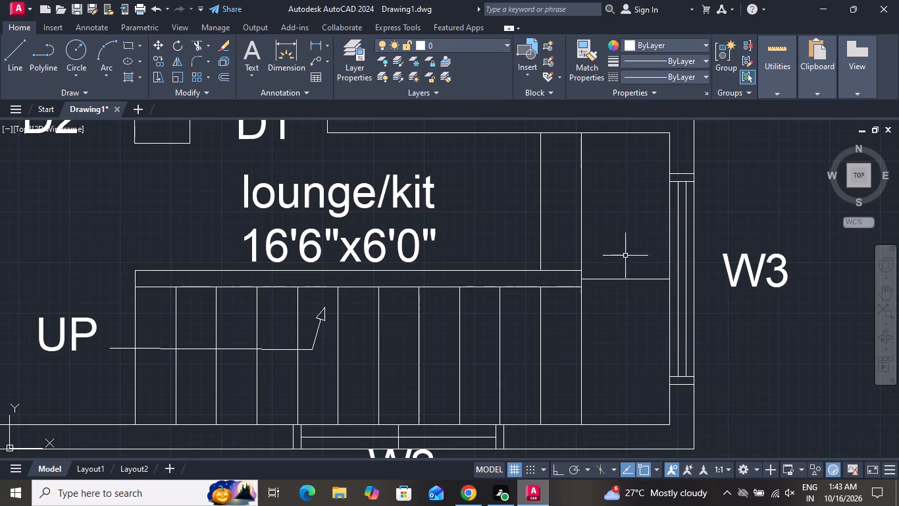
Draw a parallel line about 1'-10" long just north of it, from the landing's west edge to the east wall.
left_click(13, 57)
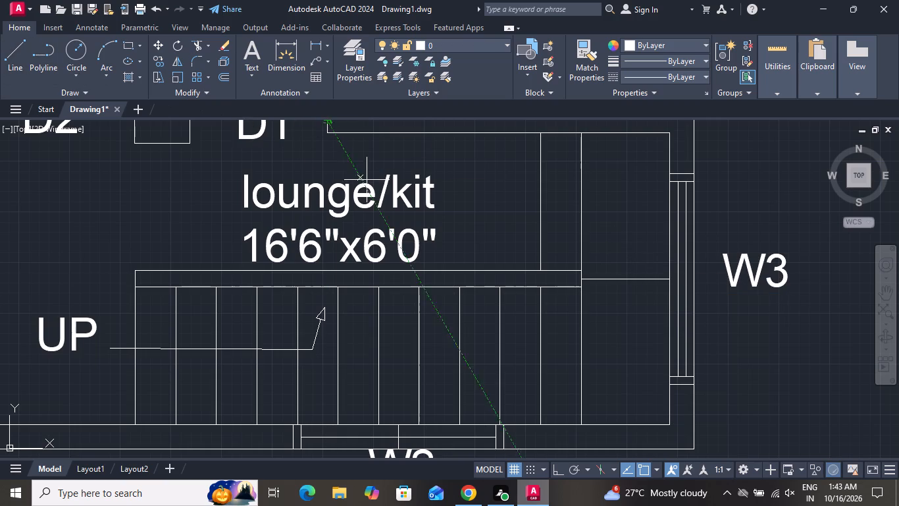
left_click(583, 253)
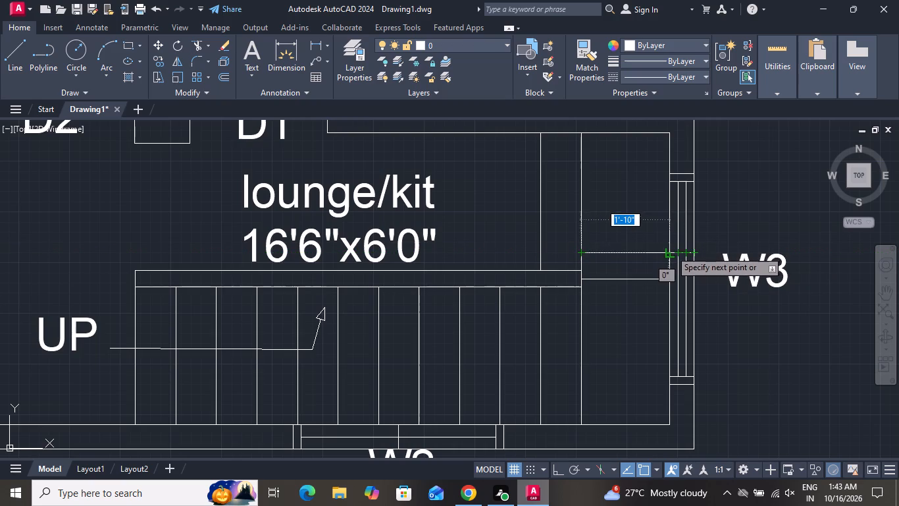
left_click(670, 252)
right_click(671, 252)
left_click(692, 273)
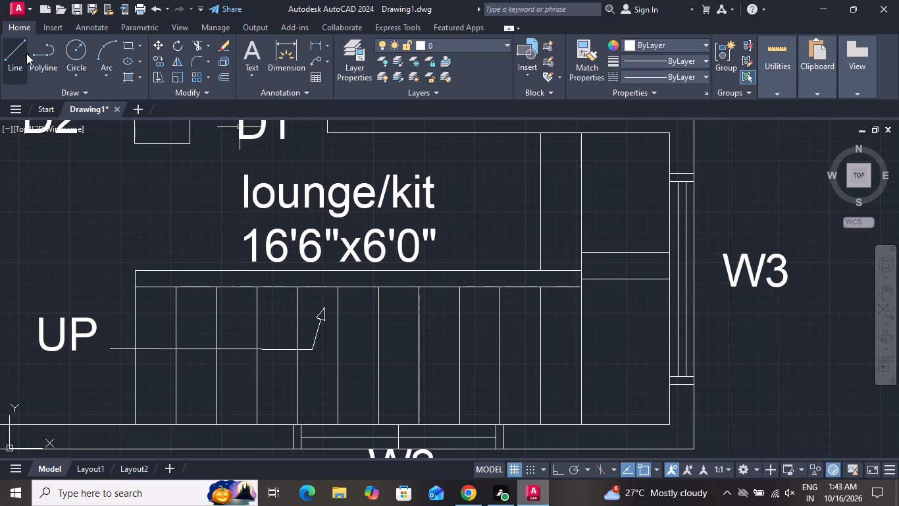
Draw a diagonal winder line about 3'-1" long from the upper landing line's west end to the landing's northeast inner corner.
left_click(24, 54)
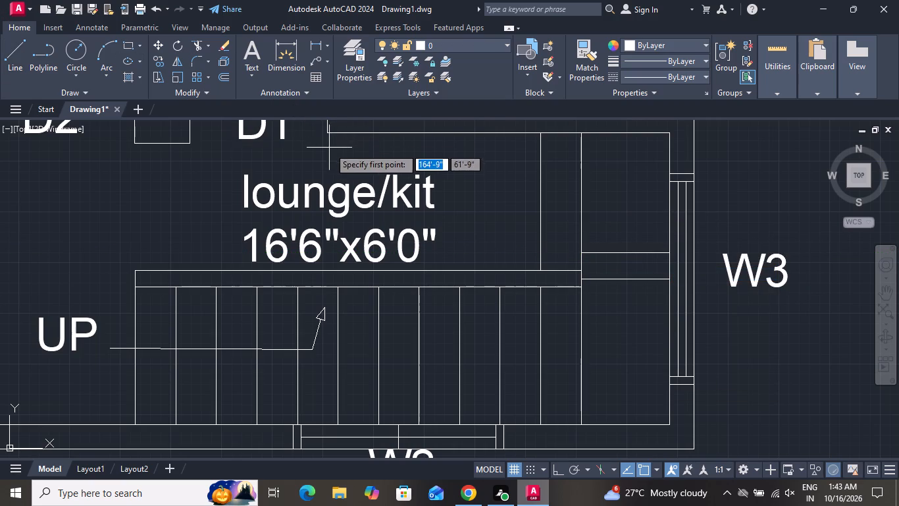
left_click(584, 256)
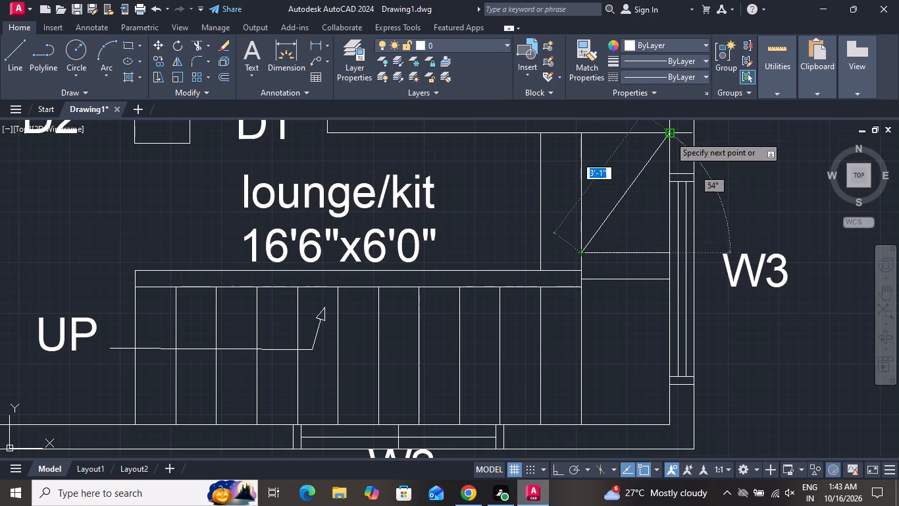
left_click(669, 136)
right_click(669, 136)
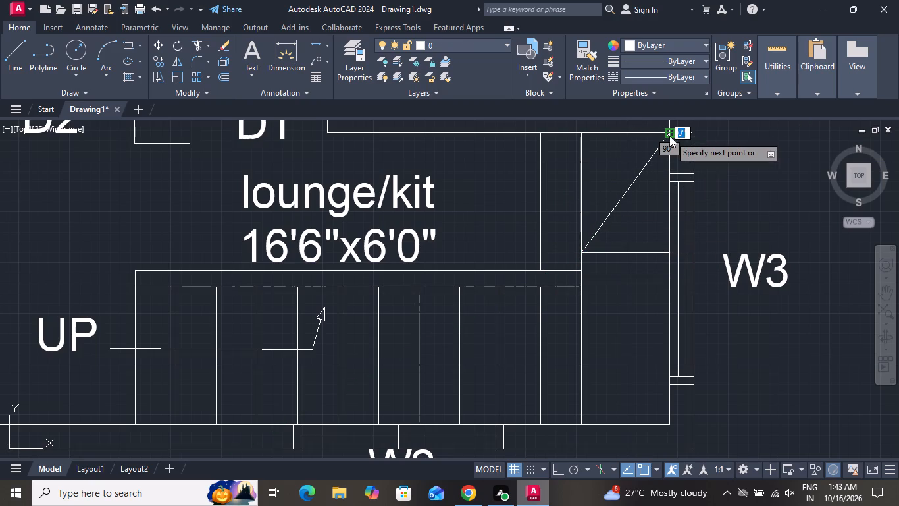
left_click(685, 158)
Draw a diagonal winder line from the lower landing line's west end to the landing's southeast inner corner.
left_click(7, 52)
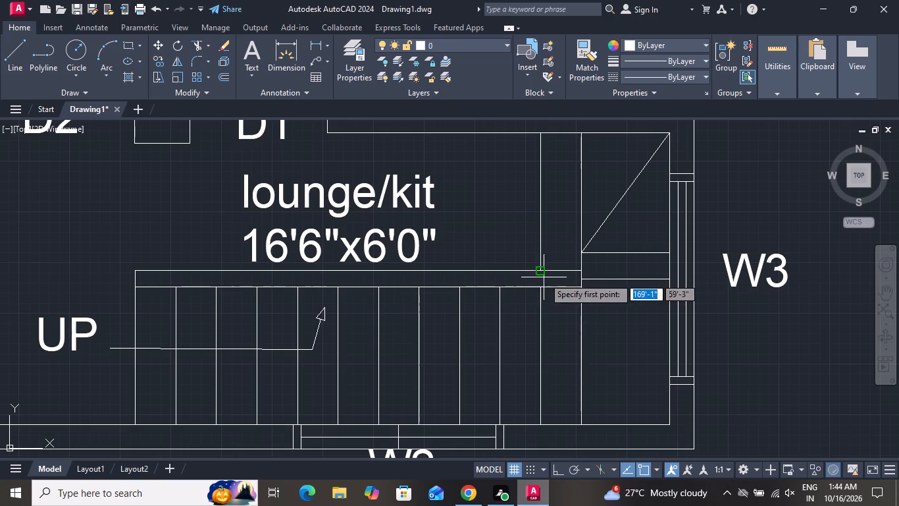
left_click(579, 281)
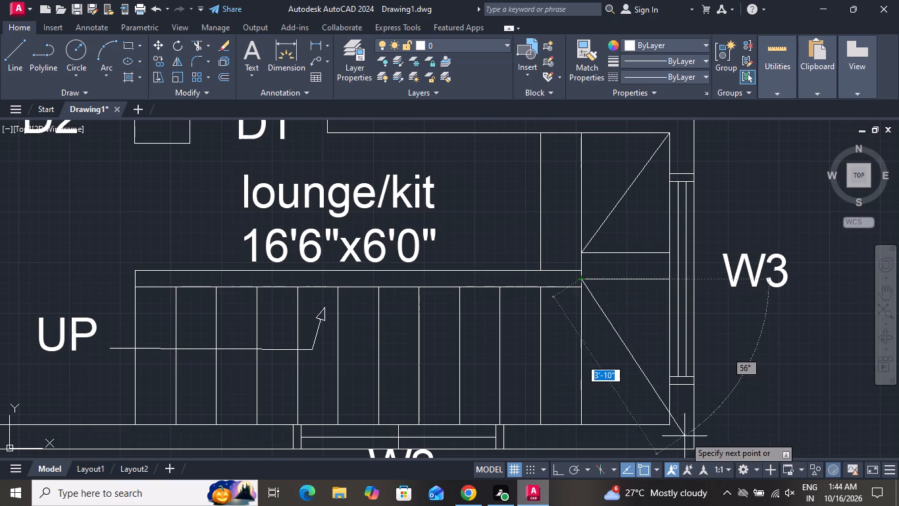
left_click(669, 426)
right_click(669, 424)
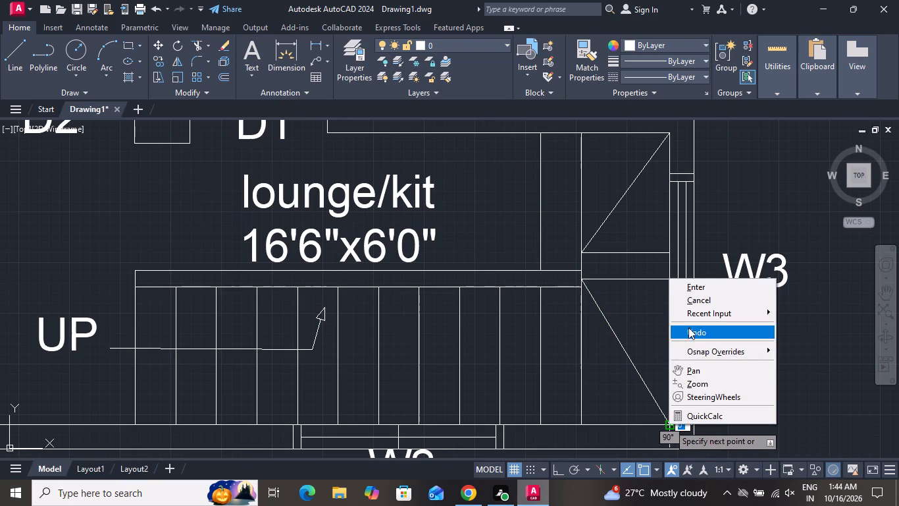
left_click(691, 295)
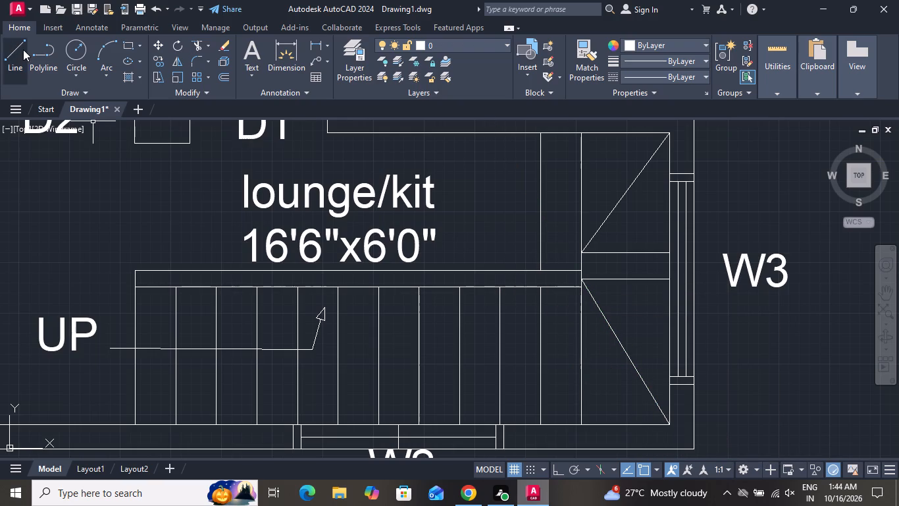
Draw the stair path from the midpoint of the upper landing's west edge, east across the landing, south, and west to the easternmost tread line.
left_click(23, 49)
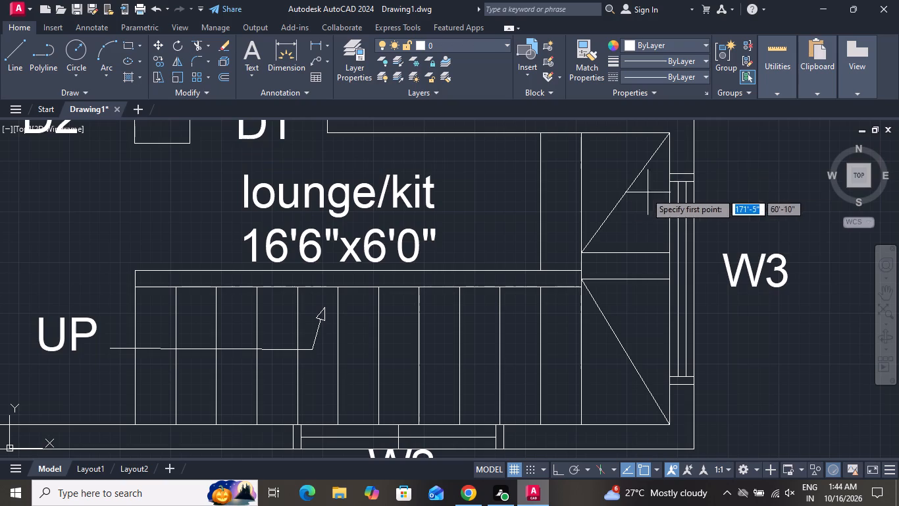
left_click(582, 192)
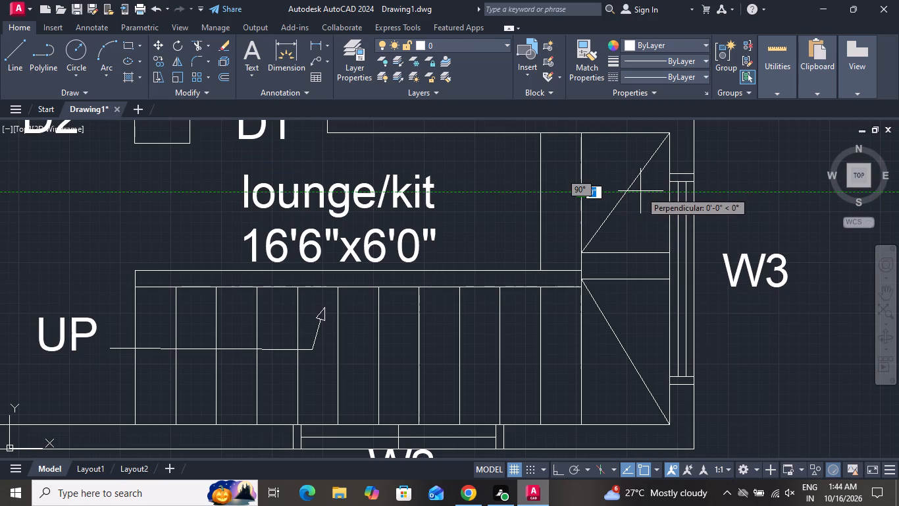
left_click(640, 191)
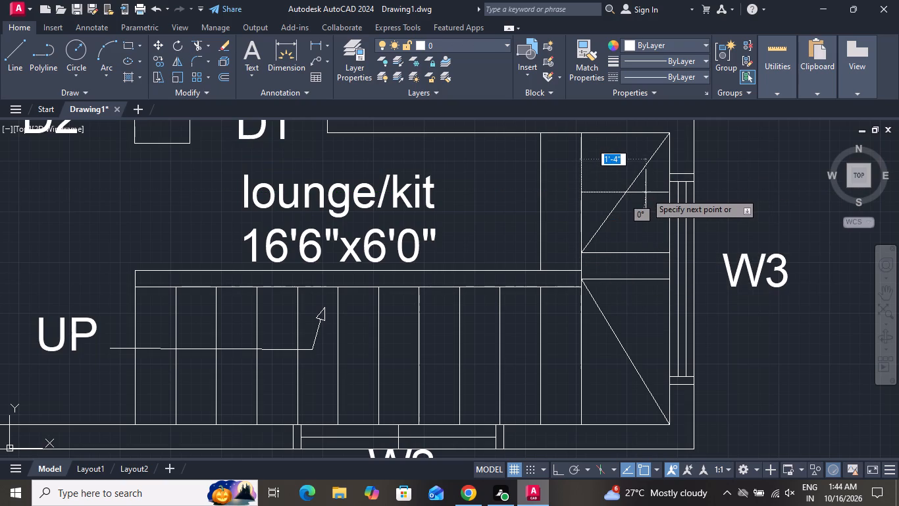
left_click(640, 192)
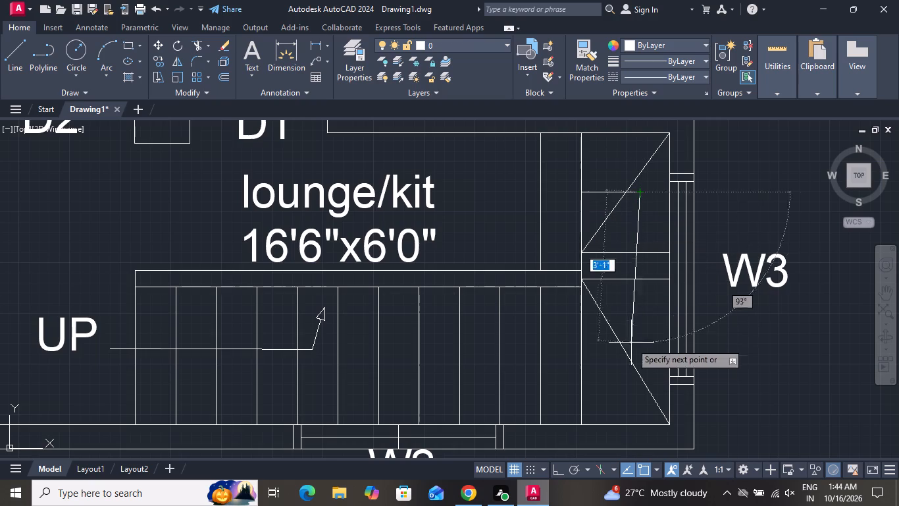
left_click(646, 370)
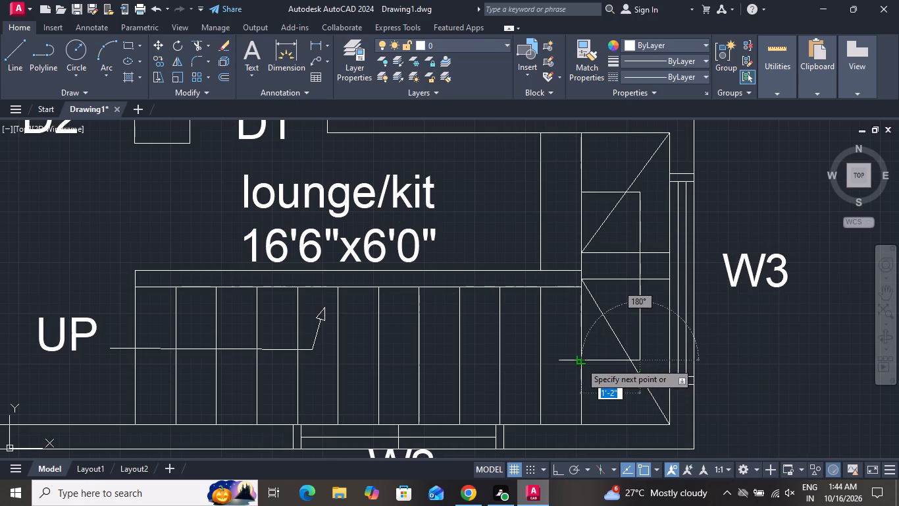
left_click(544, 362)
right_click(544, 362)
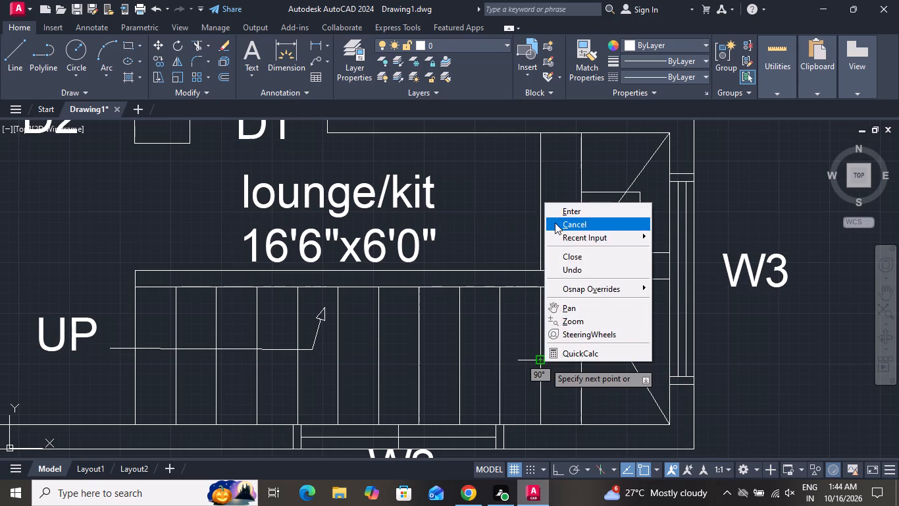
left_click(555, 223)
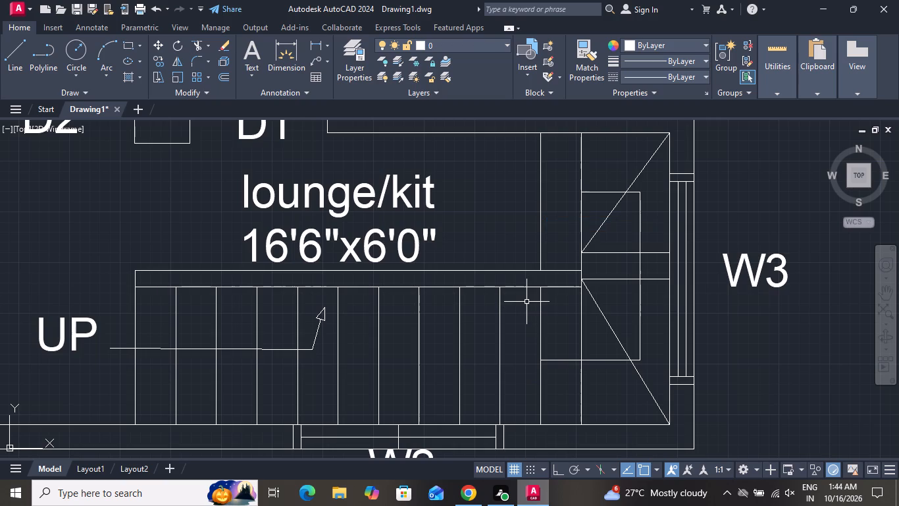
Change the copied plan's title from GROUND FLOOR PLAN to FIRST FLOOR PLAN.
scroll(513, 277, "down", 2)
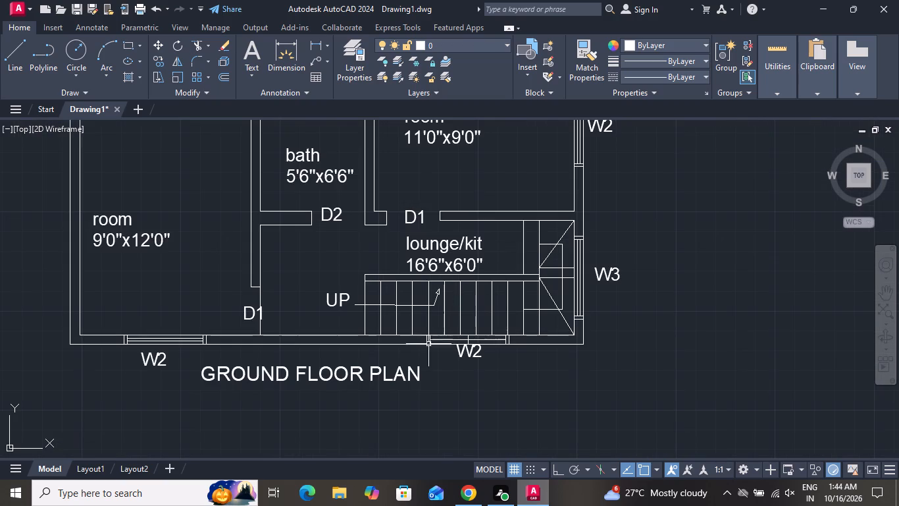
left_click(409, 371)
left_click(409, 371)
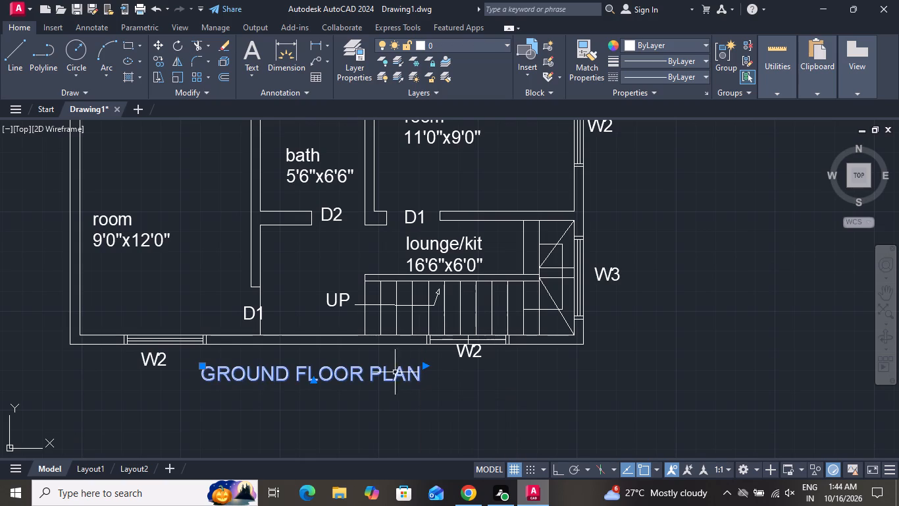
double_click(286, 371)
key("BackSpace")
key("BackSpace")
key("BackSpace")
key("BackSpace")
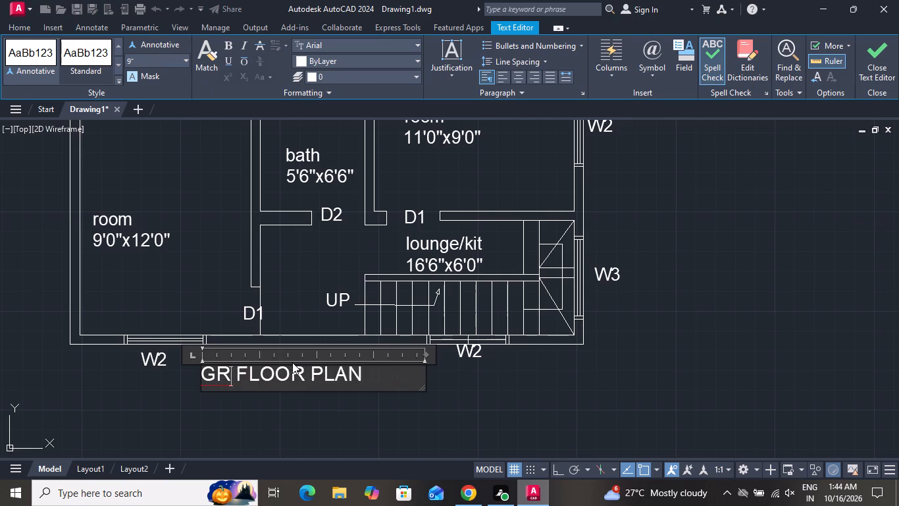
key("BackSpace")
key("BackSpace")
type("FIRST")
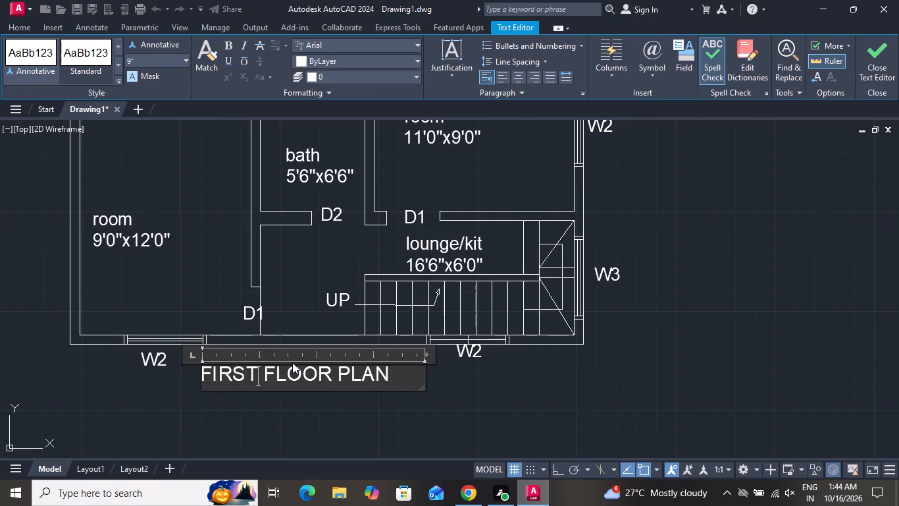
left_click(291, 425)
With Ortho on, draw a 27' horizontal line in the empty area northeast of the first floor plan.
scroll(294, 432, "down", 3)
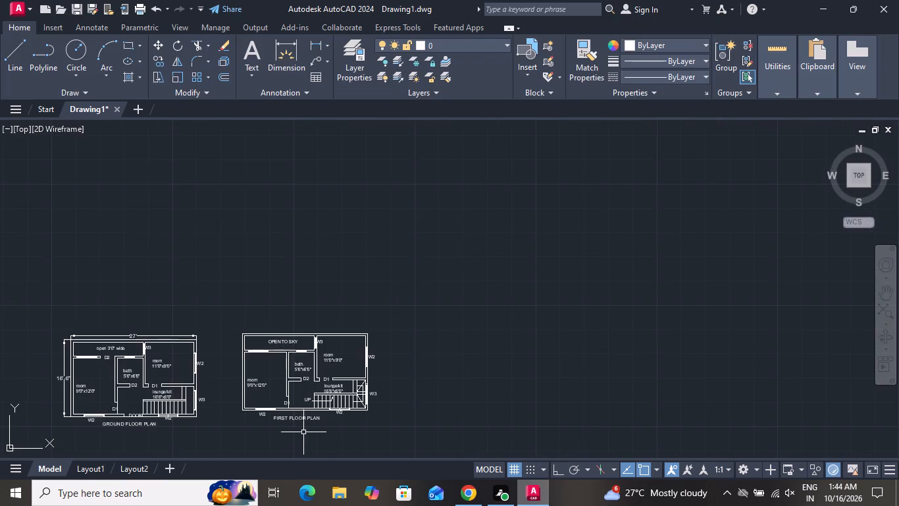
scroll(307, 430, "down", 1)
scroll(338, 418, "up", 1)
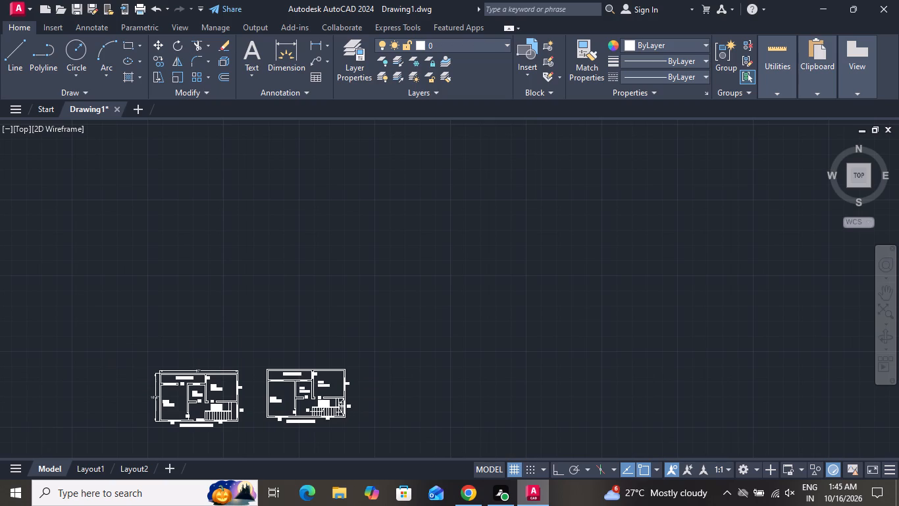
left_click(5, 50)
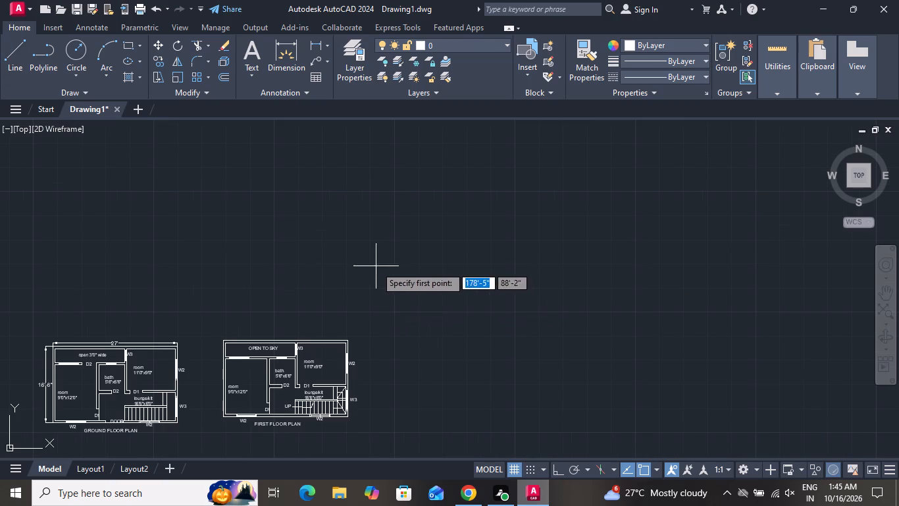
left_click(375, 266)
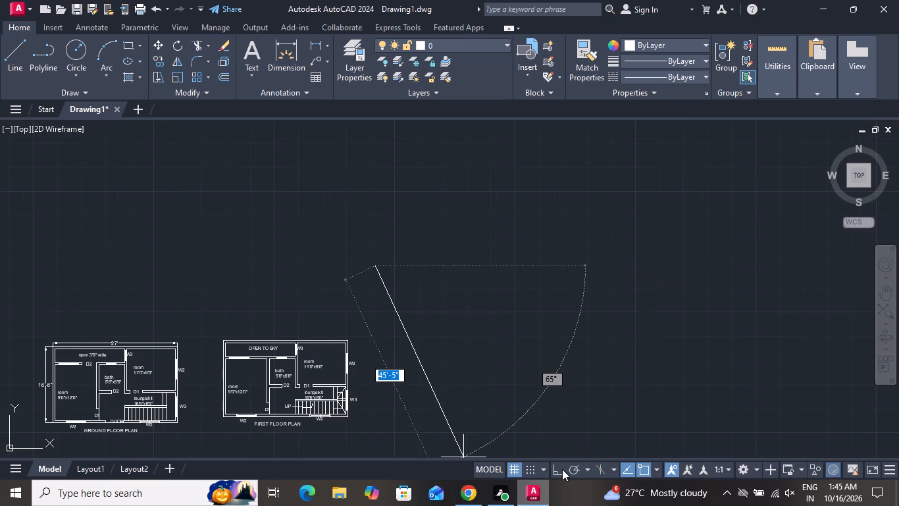
left_click(561, 469)
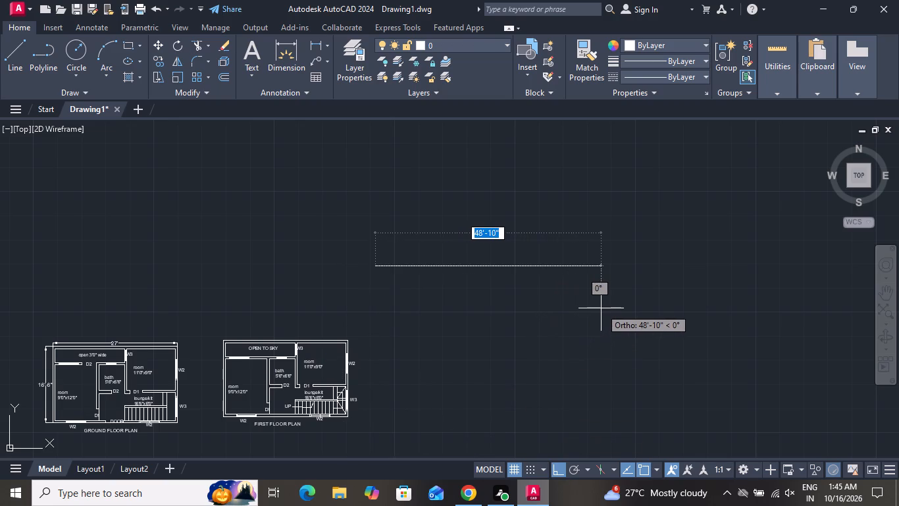
key("2")
key("7")
key("apostrophe")
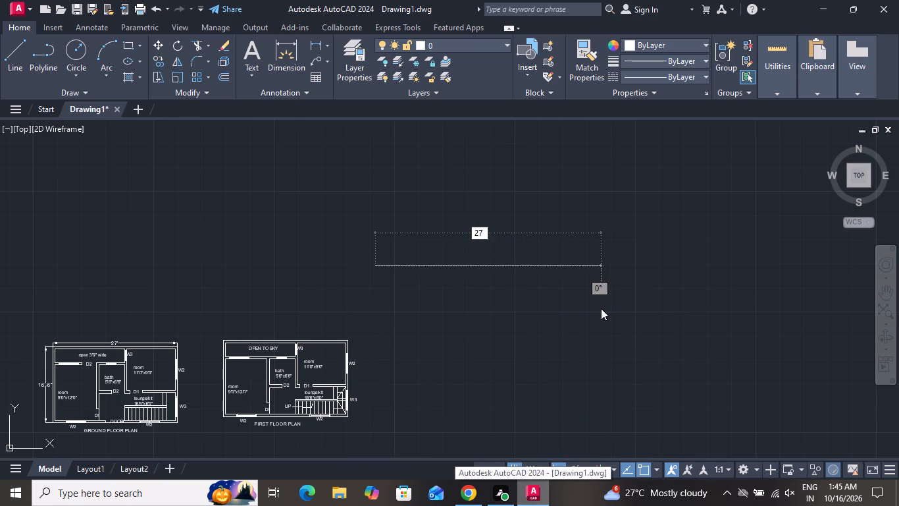
key("Return")
right_click(594, 300)
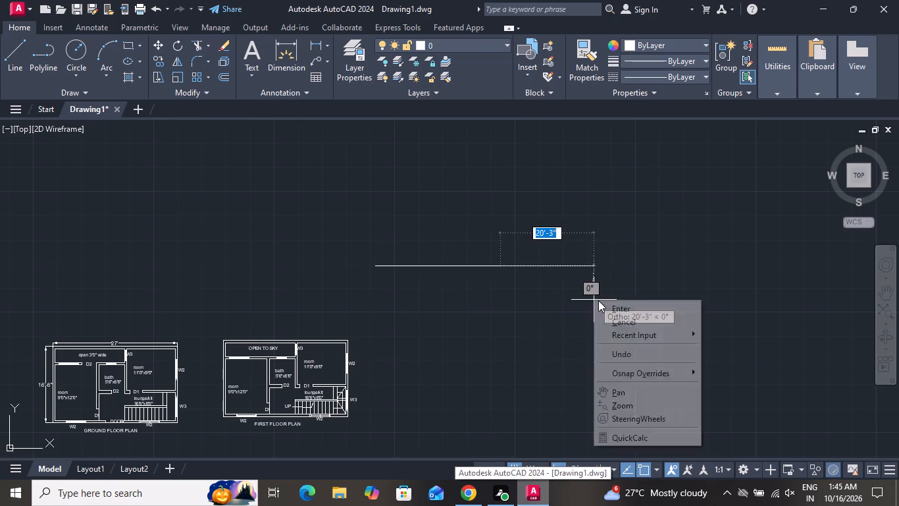
left_click(629, 310)
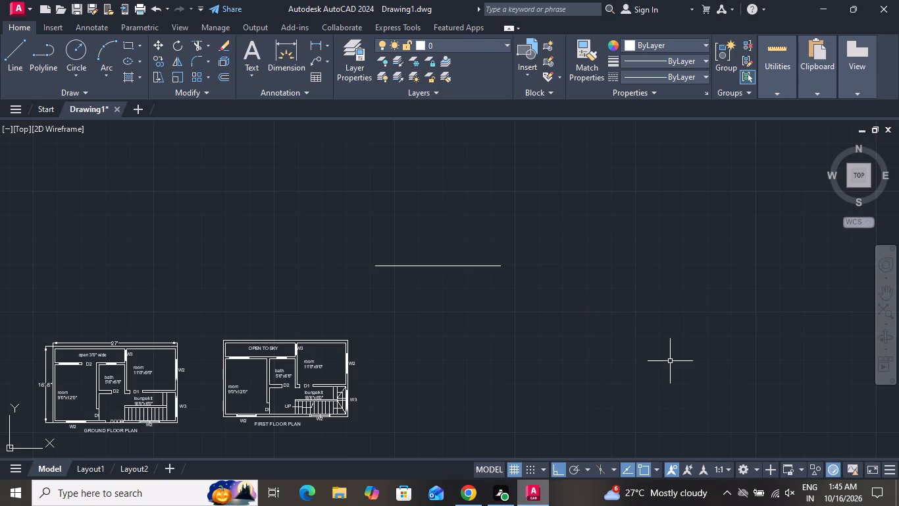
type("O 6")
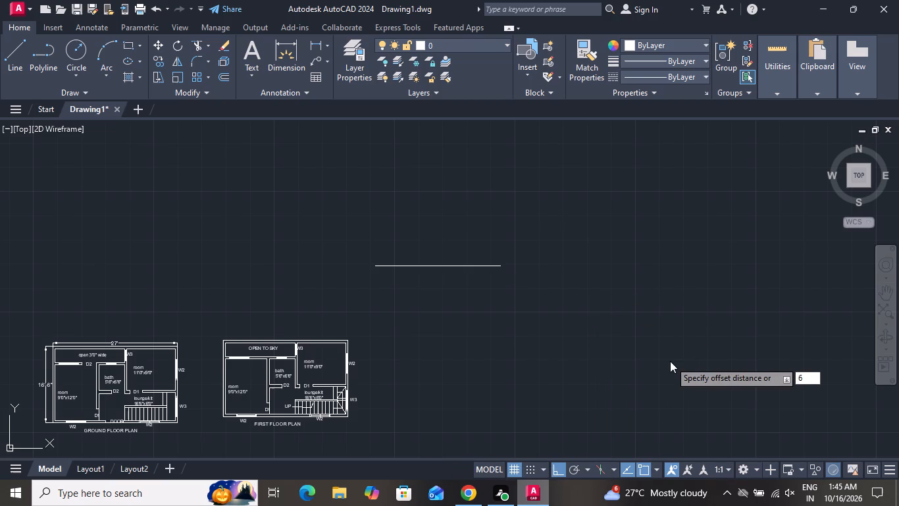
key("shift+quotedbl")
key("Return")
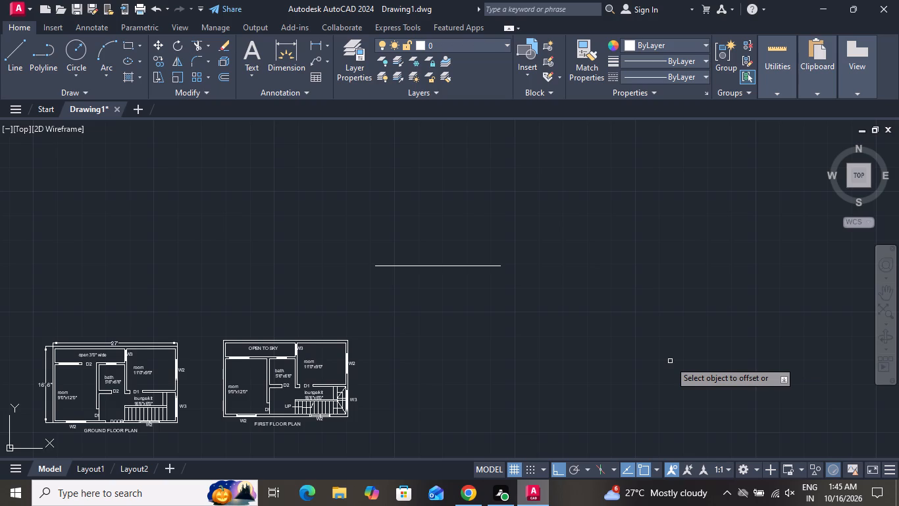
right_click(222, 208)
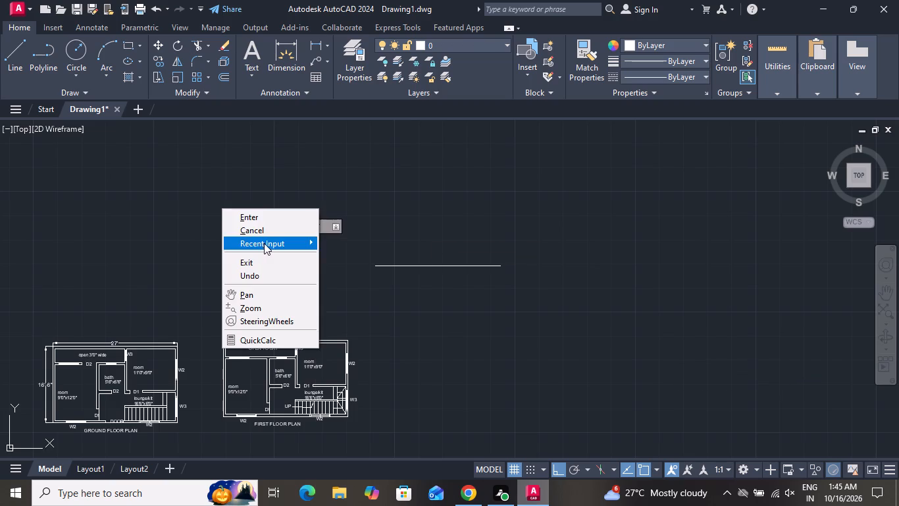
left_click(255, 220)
Close a low rectangle above the 27' line with a short west side, a 27' top edge and an east side.
left_click(17, 51)
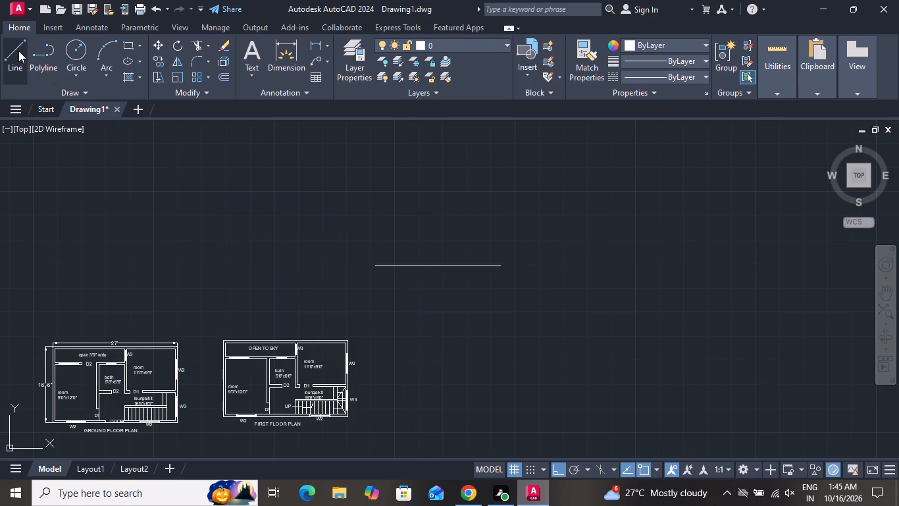
left_click(372, 266)
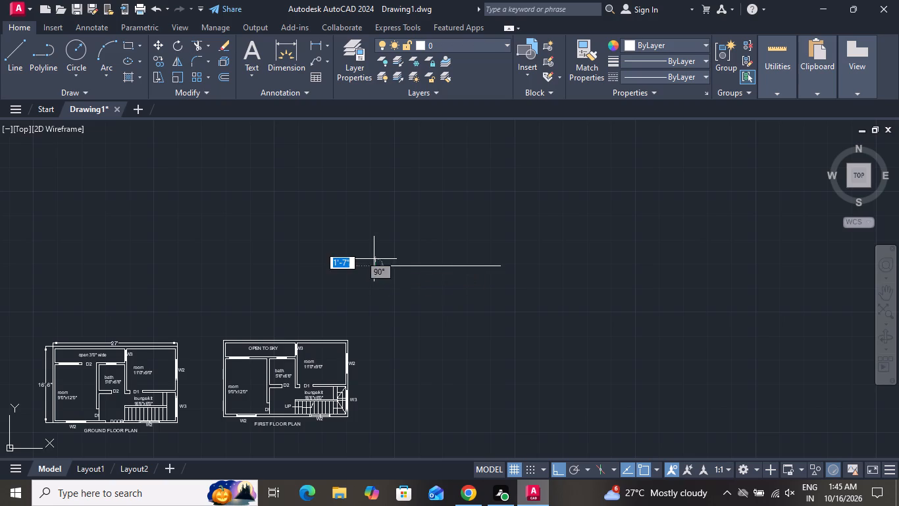
left_click(375, 250)
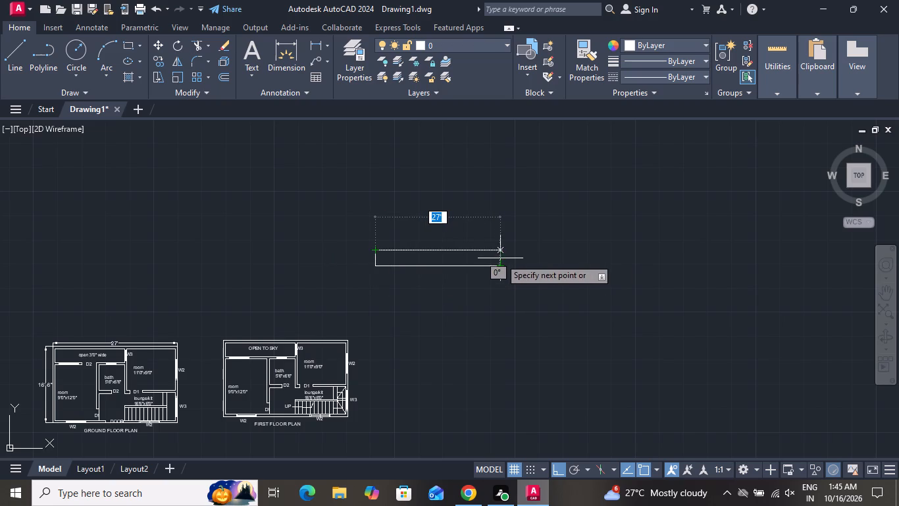
left_click(500, 249)
left_click(500, 264)
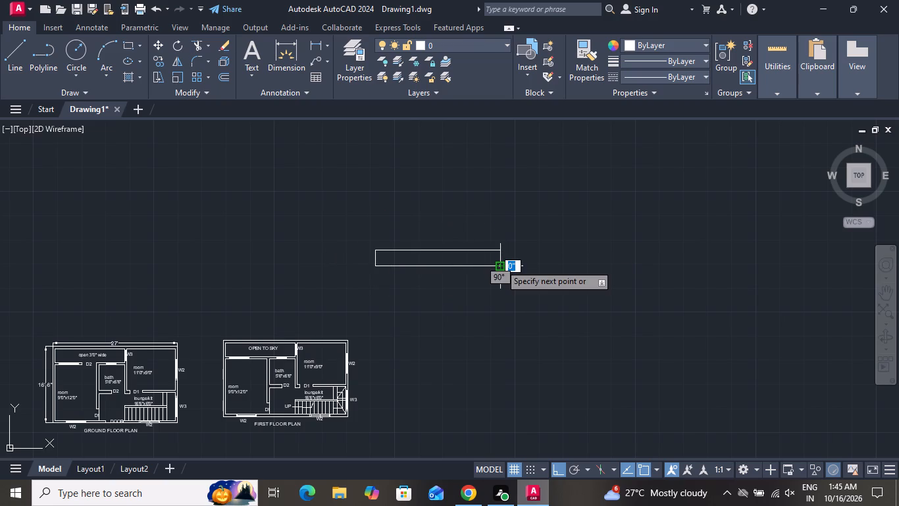
right_click(500, 264)
left_click(525, 282)
Draw a 10' vertical line up from the low rectangle's top-east corner.
scroll(480, 307, "down", 2)
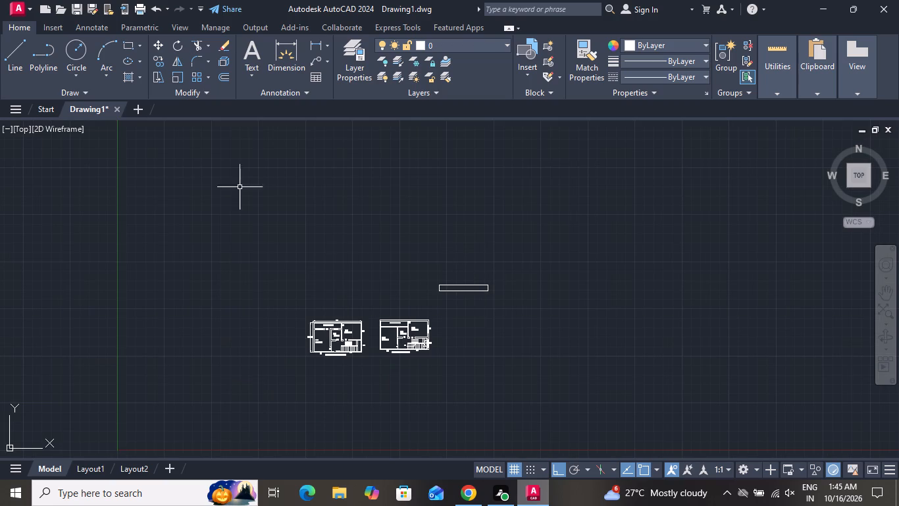
left_click(11, 56)
scroll(528, 280, "up", 2)
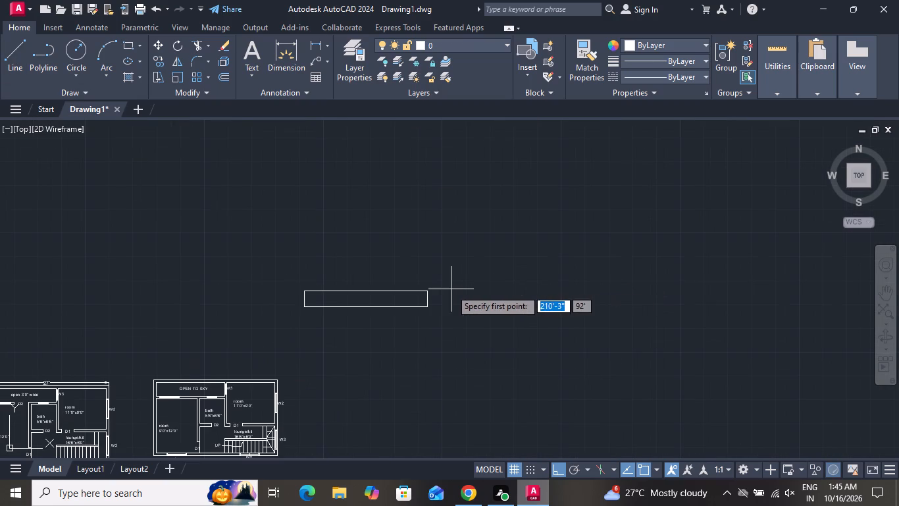
left_click(426, 293)
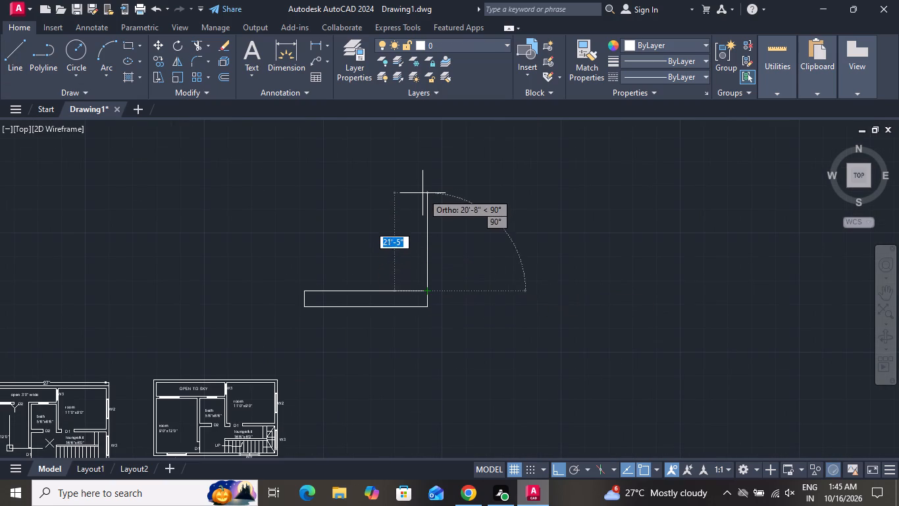
key("1")
type("0'")
key("Return")
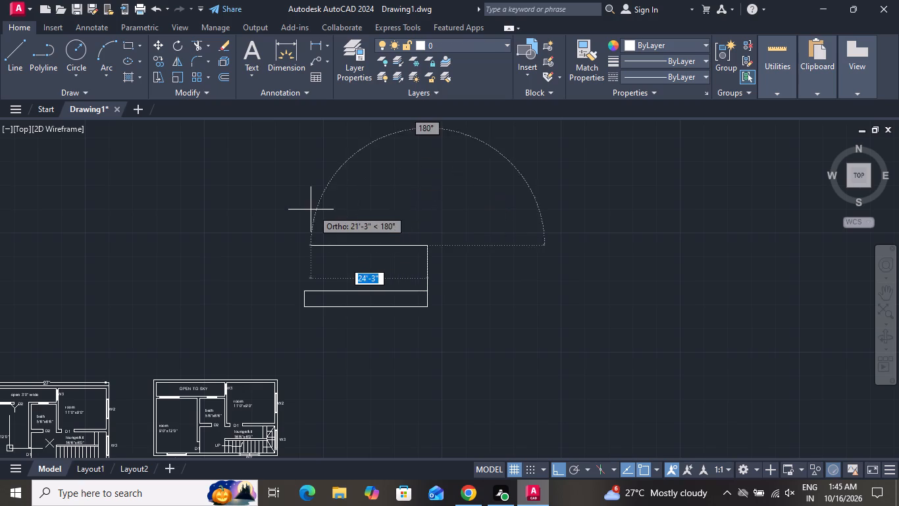
right_click(405, 187)
left_click(434, 215)
left_click(434, 206)
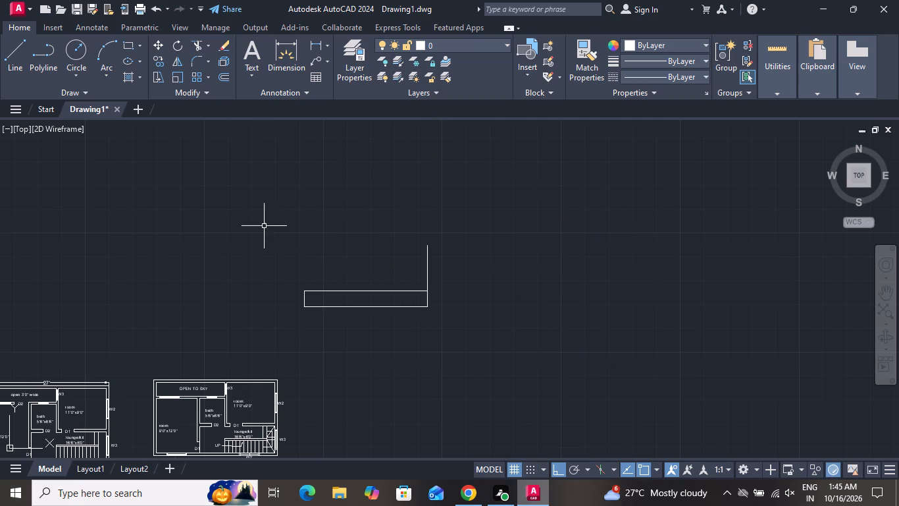
Draw a 10' line up from the low rectangle's top-west corner and a 27' top edge to close the wall outline.
left_click(8, 55)
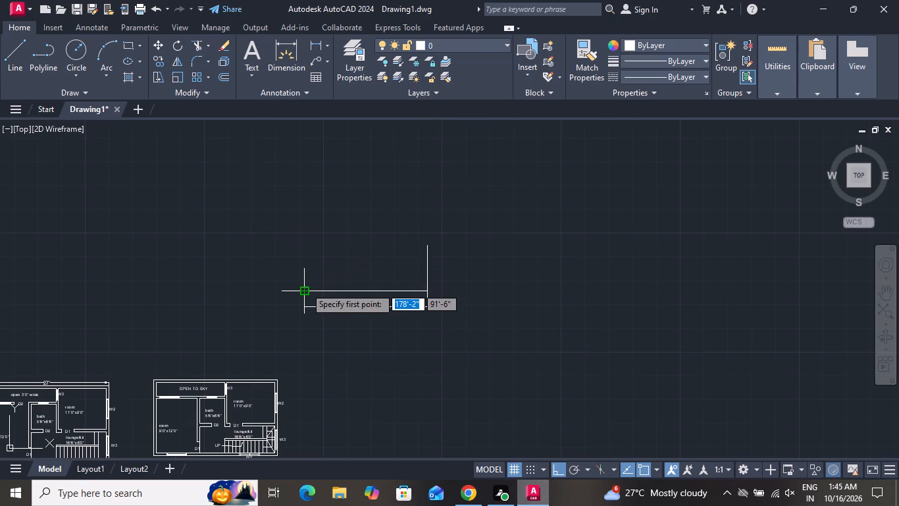
left_click(305, 289)
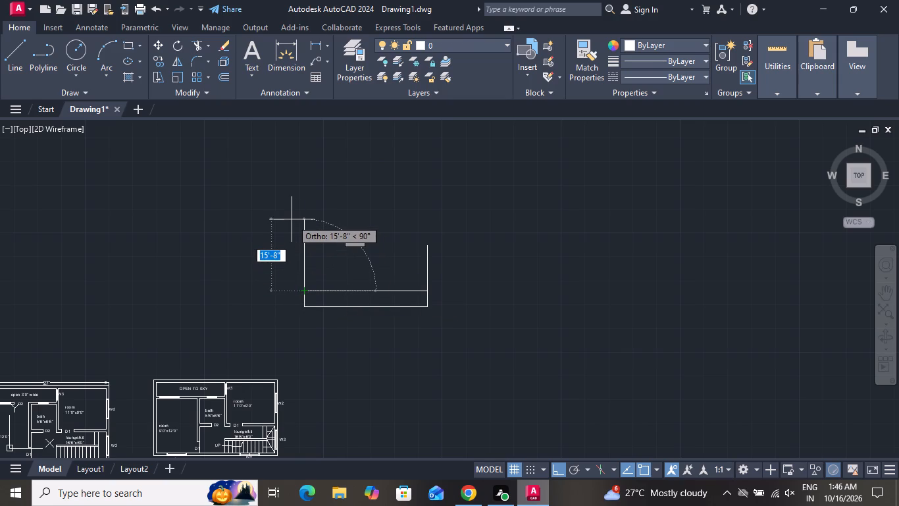
key("1")
type("0'")
key("Return")
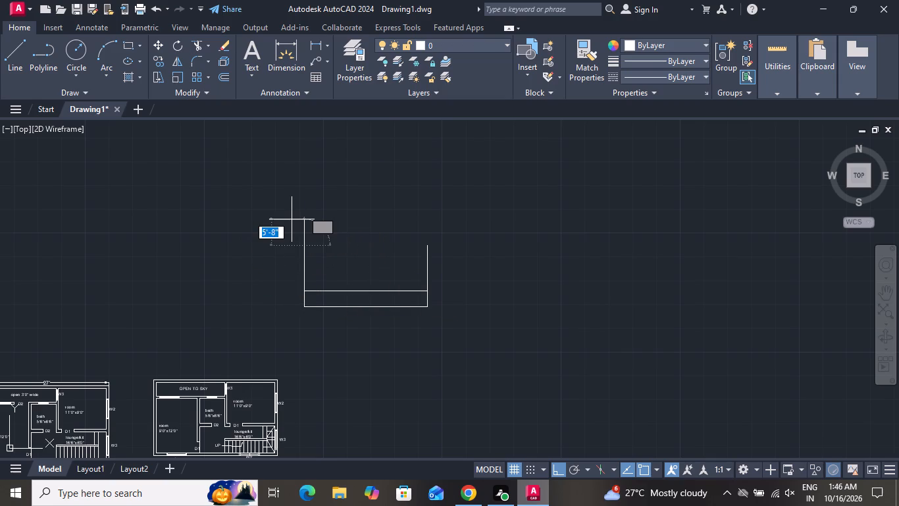
left_click(425, 246)
right_click(425, 246)
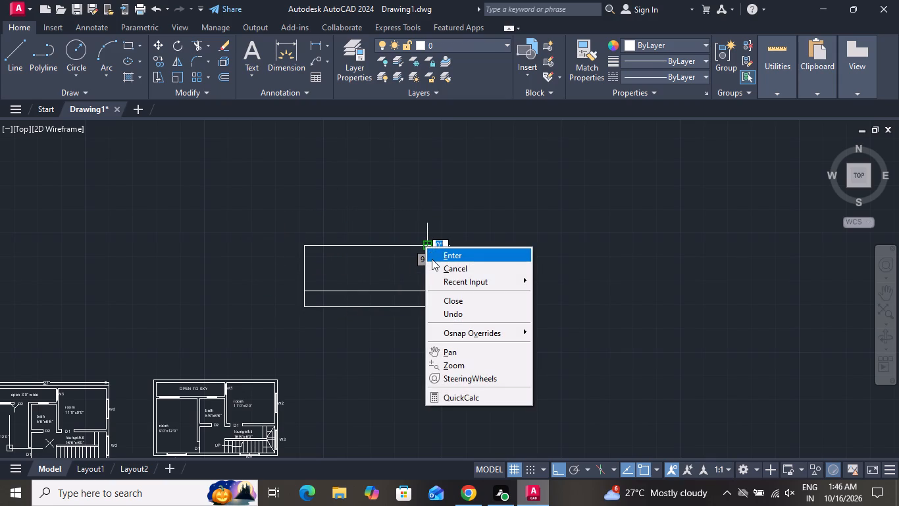
left_click(436, 269)
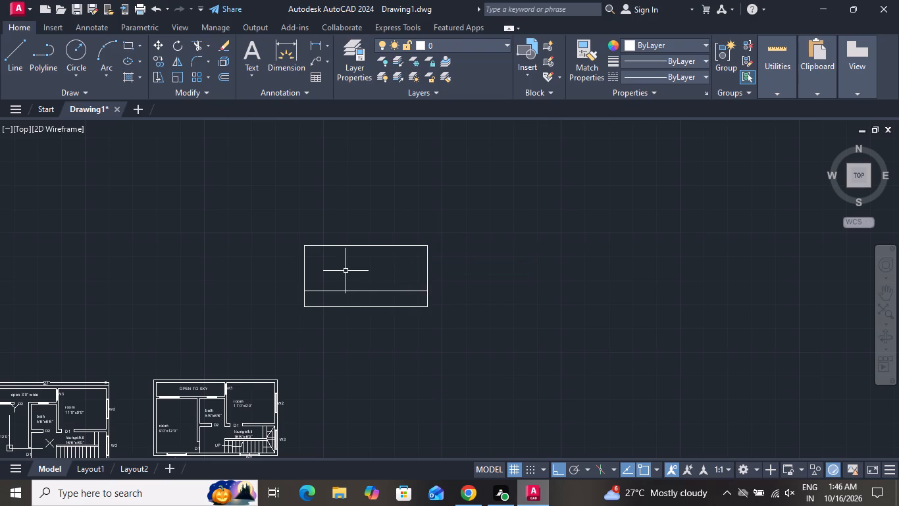
Insert the imperial Aluminum Window elevation and Door Elevation blocks from the architectural tool palette above the wall outline.
scroll(346, 271, "up", 1)
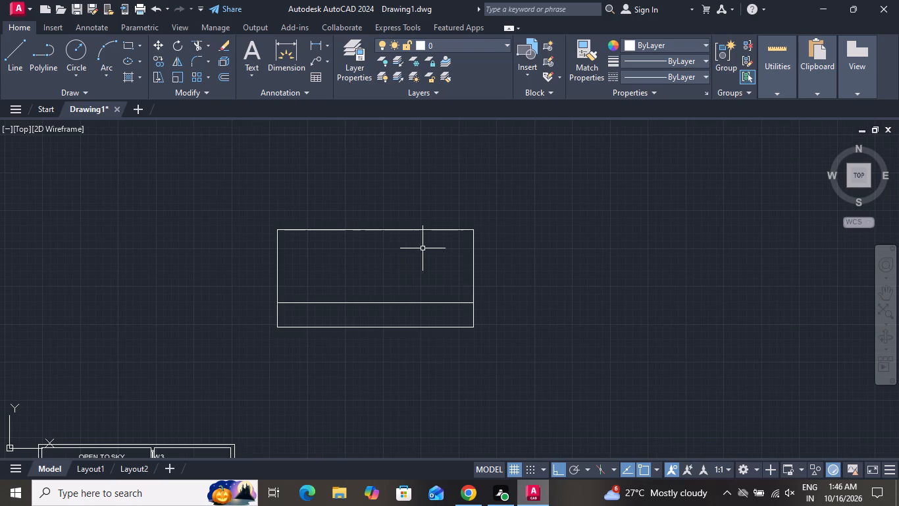
type("TP")
key("space")
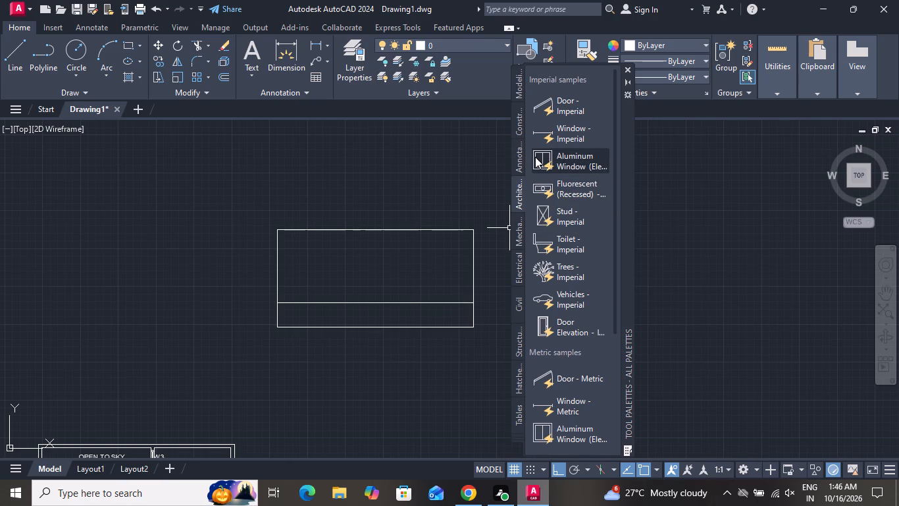
left_click_drag(535, 157, 357, 186)
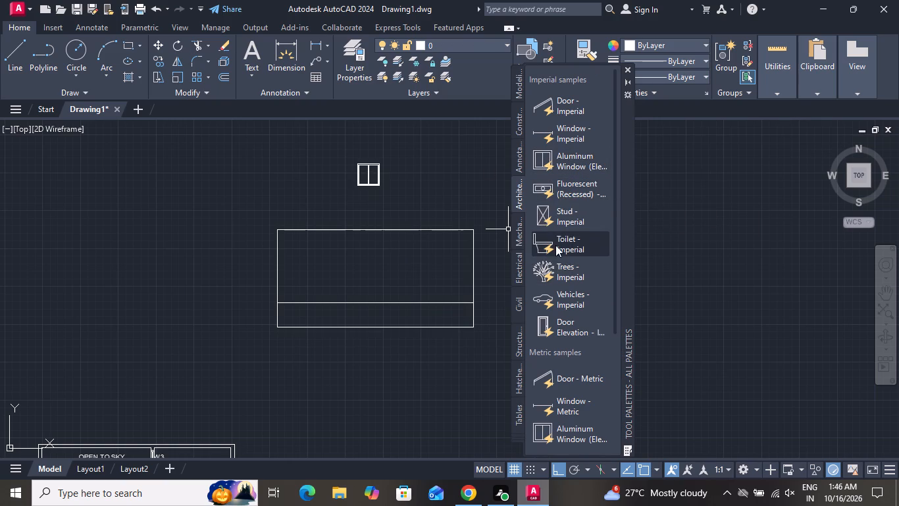
left_click_drag(538, 327, 332, 184)
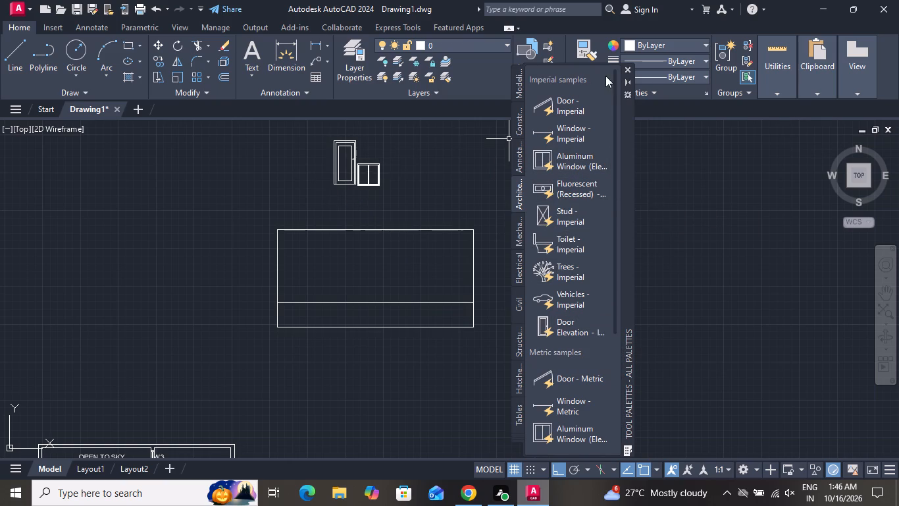
left_click(628, 71)
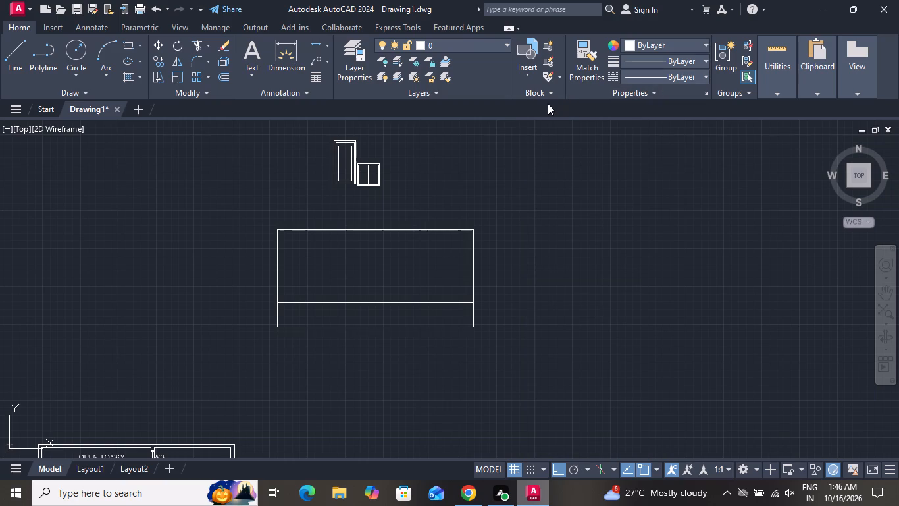
With Ortho off, move the door elevation into the wall outline, near the middle of the plinth's top line.
scroll(333, 154, "up", 1)
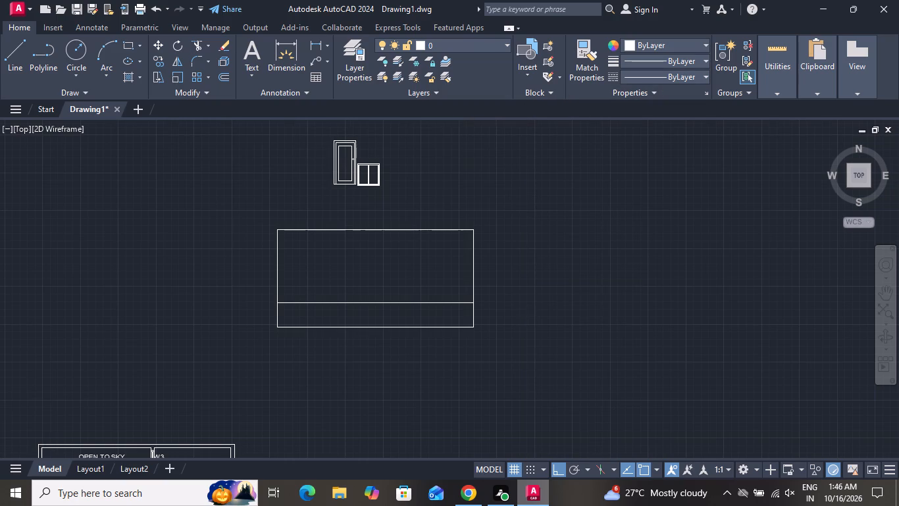
left_click(333, 154)
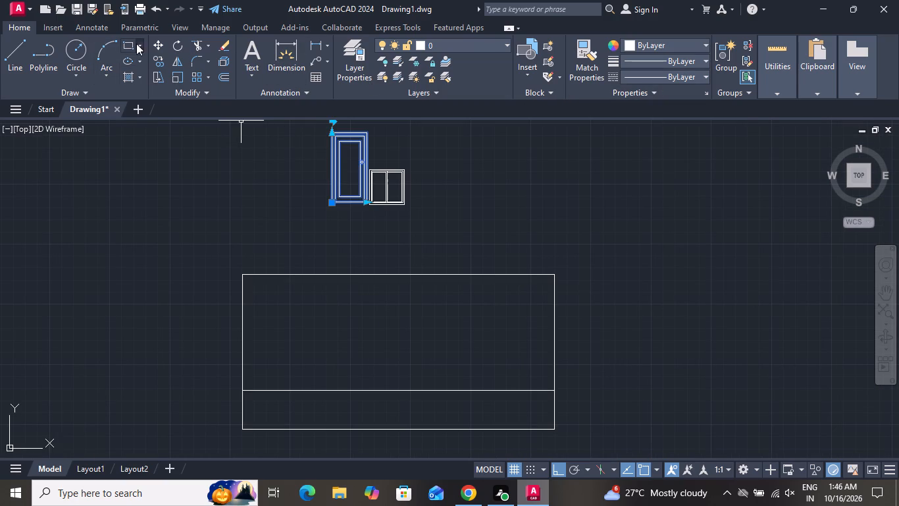
left_click(159, 40)
left_click(353, 196)
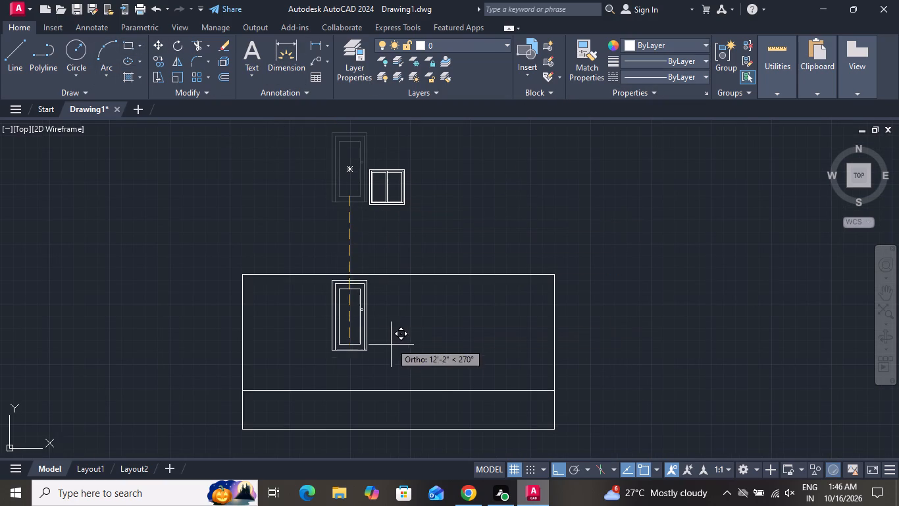
left_click(557, 468)
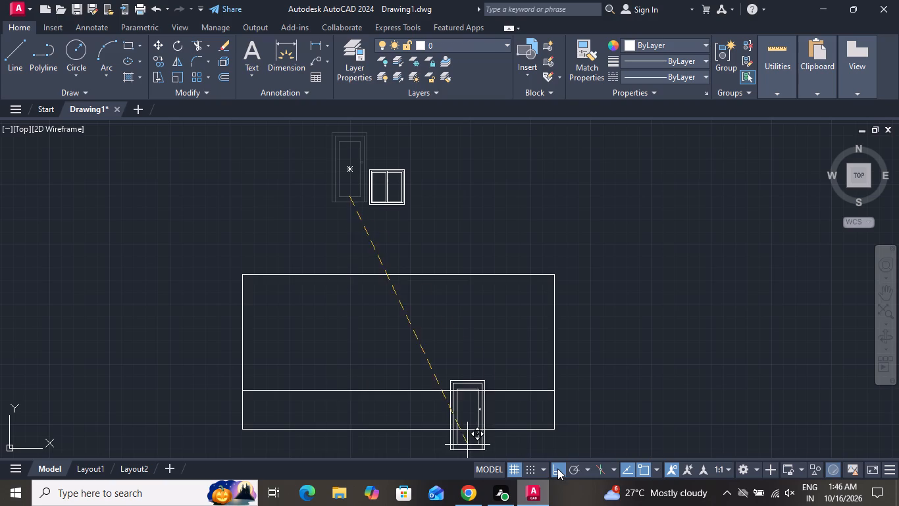
scroll(498, 374, "down", 1)
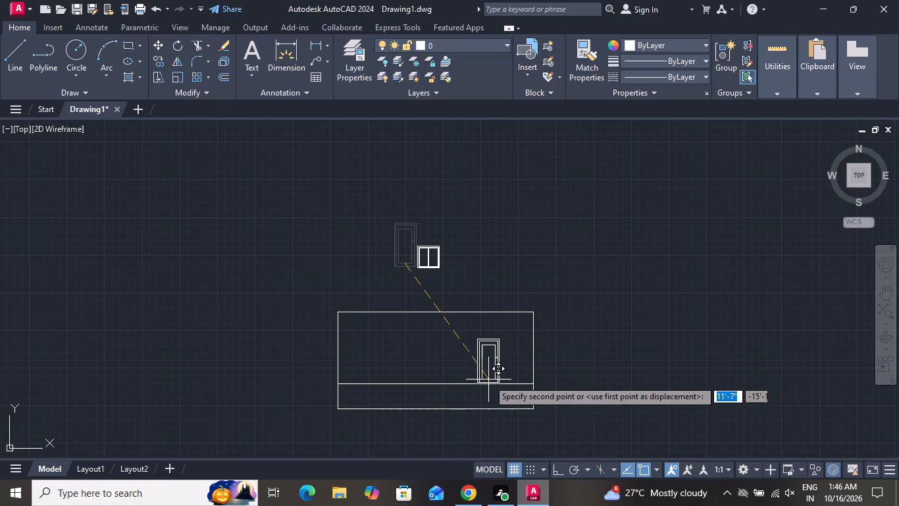
scroll(436, 379, "up", 1)
left_click(430, 382)
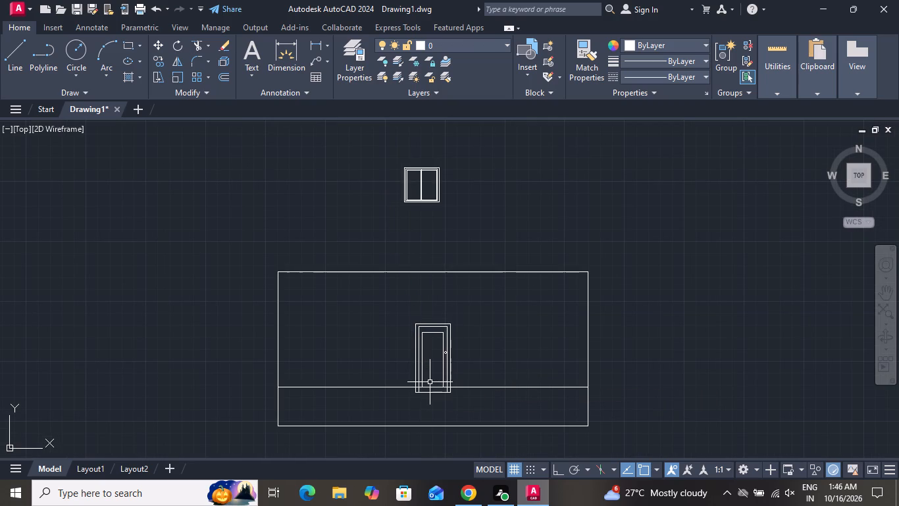
Move the door up 6" so its bottom corner sits on the plinth's top line.
left_click(434, 395)
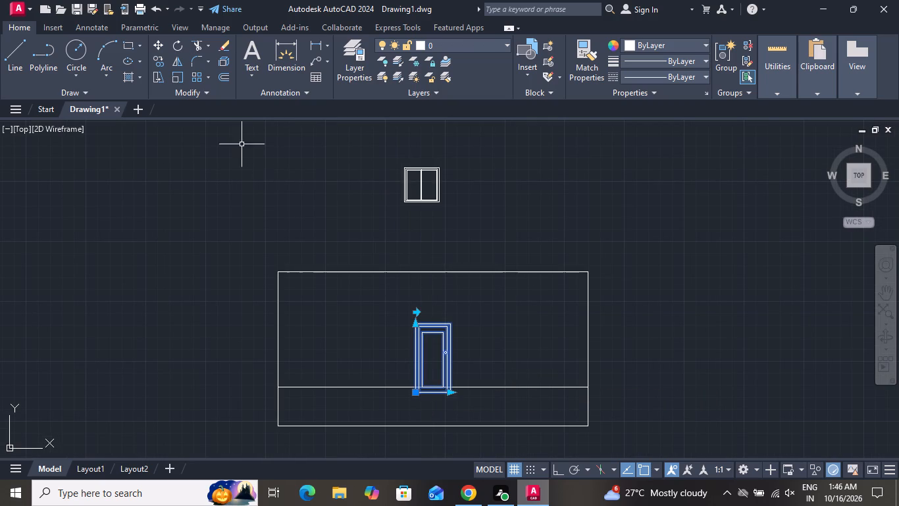
left_click(159, 44)
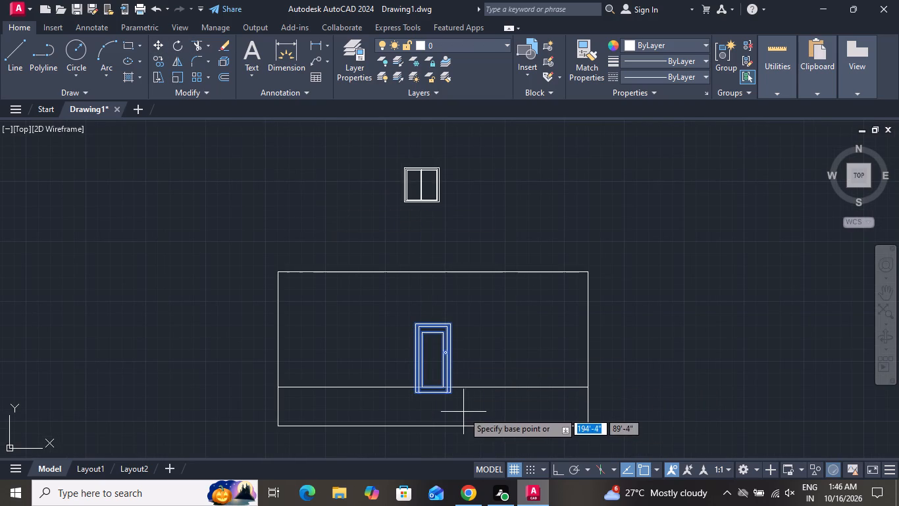
scroll(462, 411, "up", 2)
left_click(426, 364)
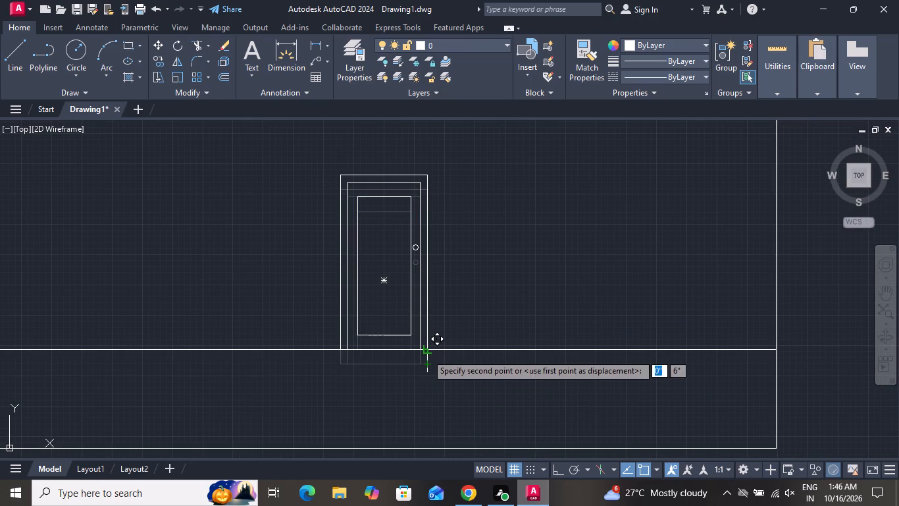
left_click(426, 351)
Stretch the door block taller, past 6'-8", and widen it eastward to 3'-4".
scroll(440, 390, "down", 1)
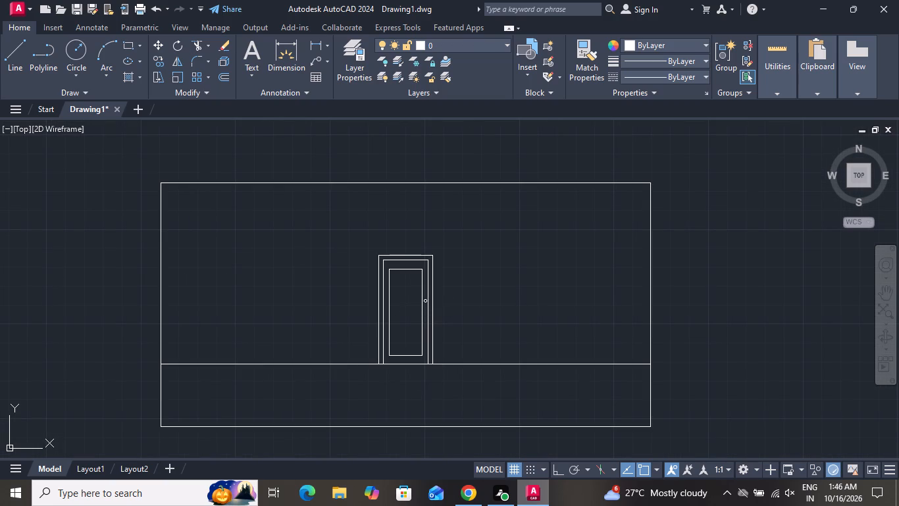
left_click(428, 300)
left_click(377, 255)
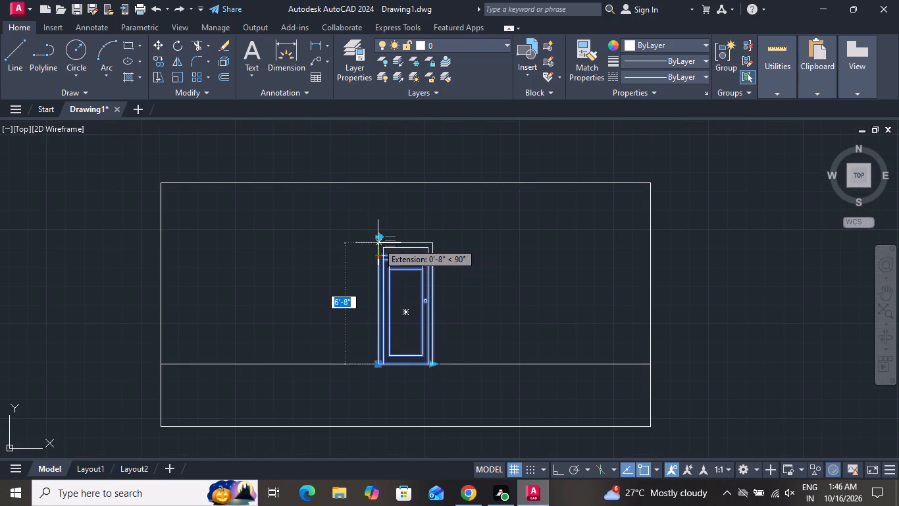
left_click(379, 240)
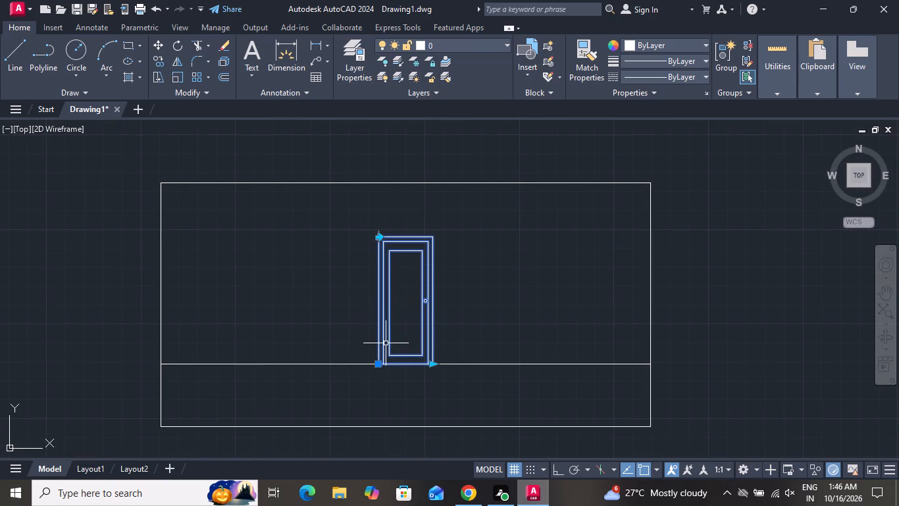
left_click(436, 366)
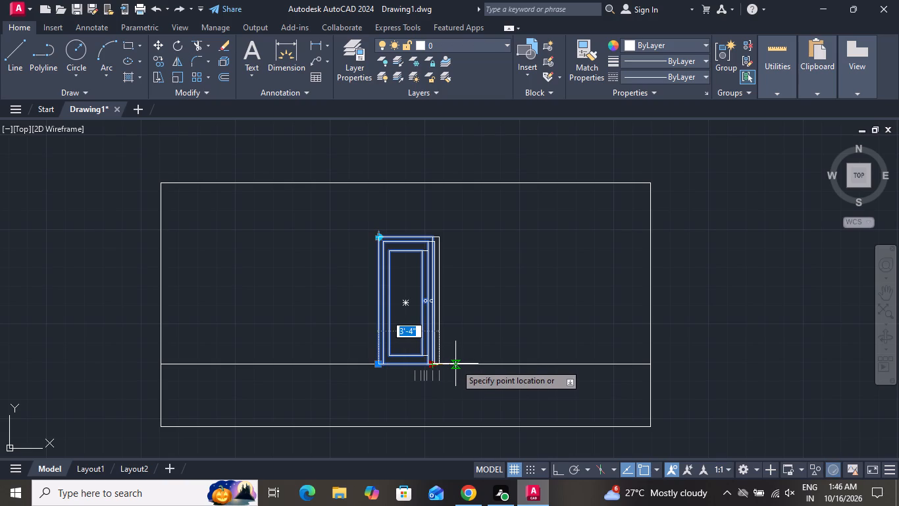
left_click(443, 364)
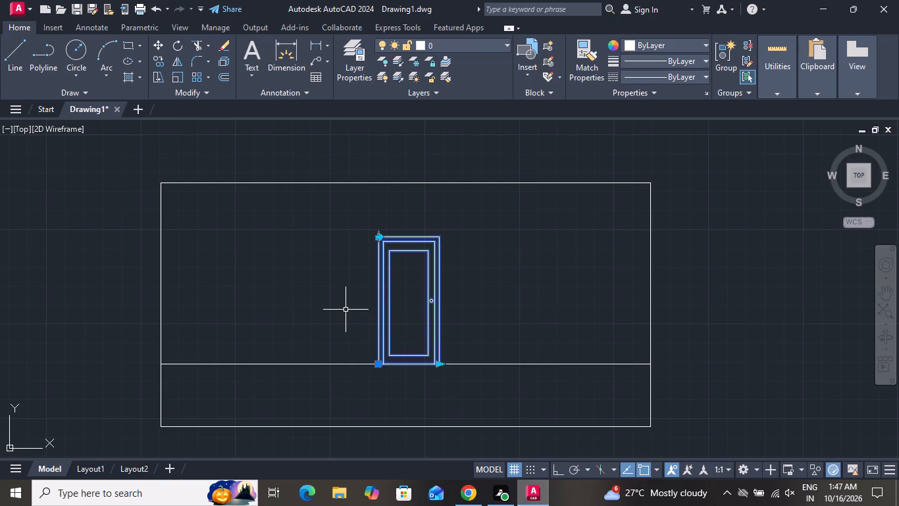
key("Escape")
Move the window into the wall west of the door, its inner-frame top midpoint level with and about 6'-10" from the door's top-west corner.
scroll(353, 303, "down", 2)
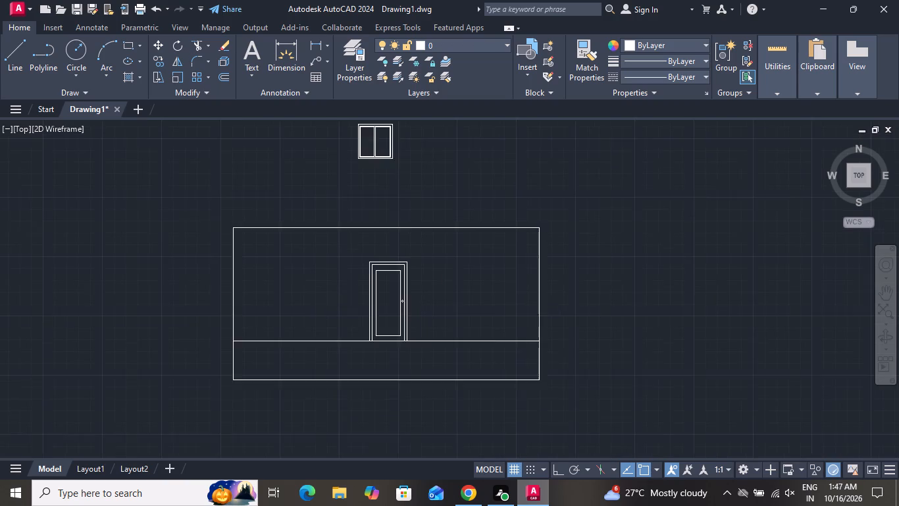
left_click(363, 211)
left_click(362, 212)
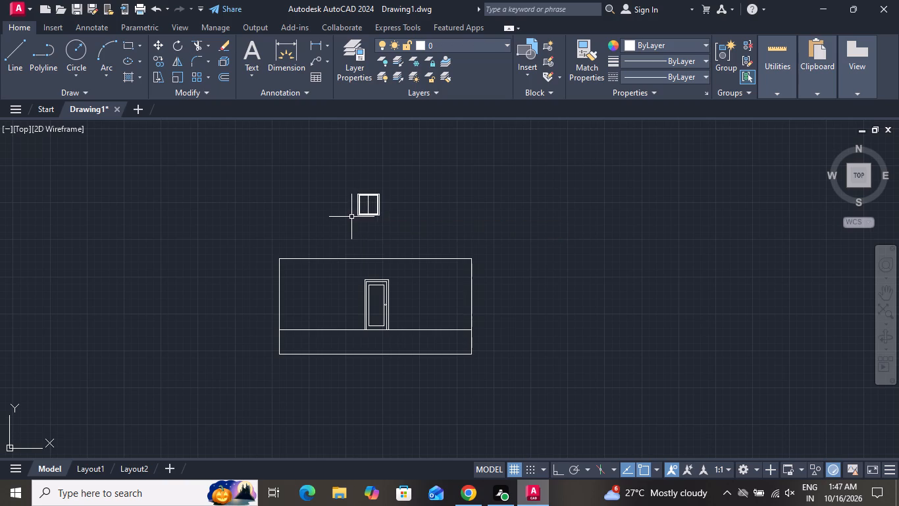
left_click(355, 215)
left_click(385, 186)
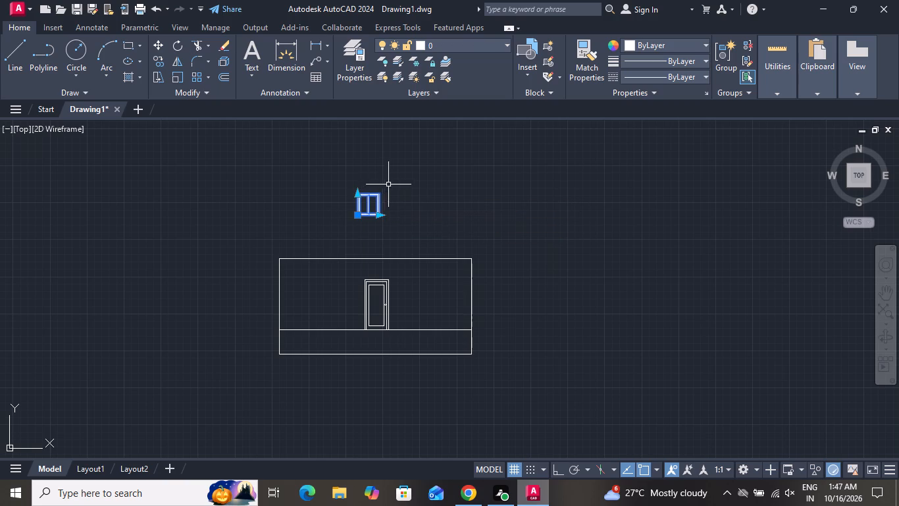
left_click(153, 41)
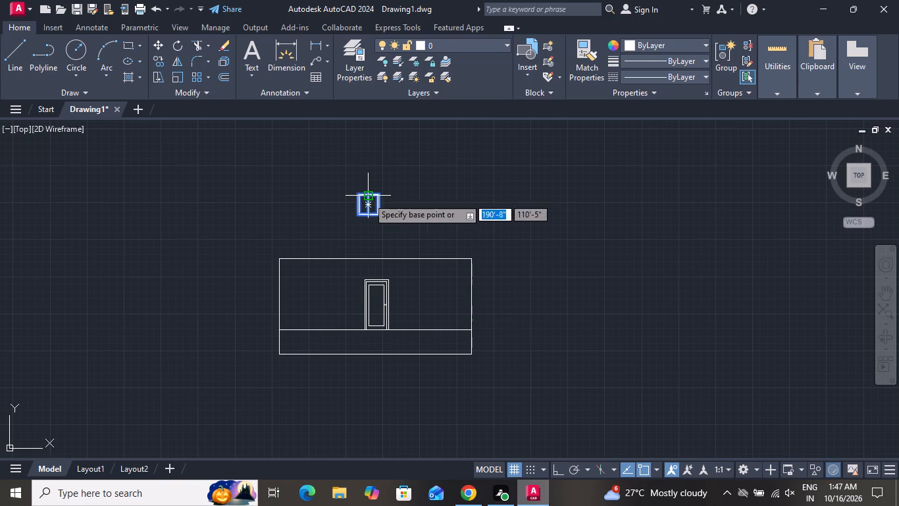
left_click(368, 198)
scroll(320, 296, "up", 3)
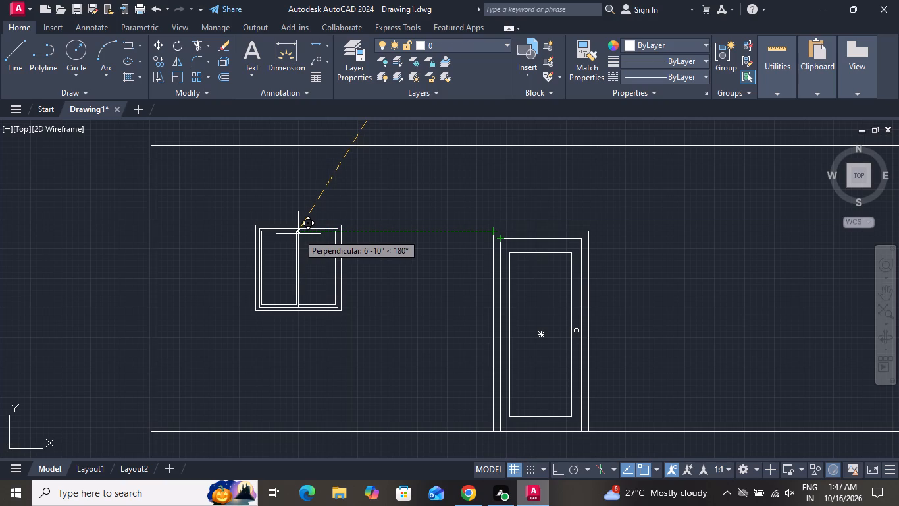
left_click(298, 234)
left_click(326, 231)
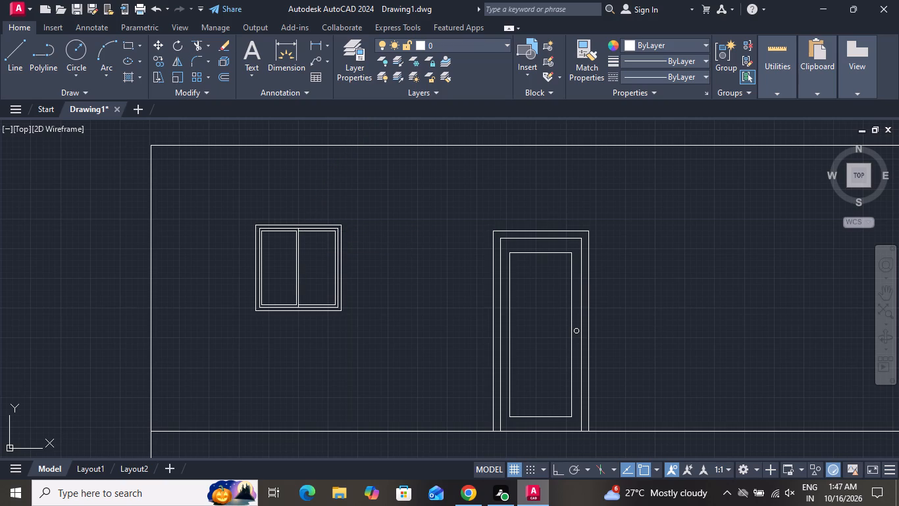
Copy the window from its top-west corner 17'-1" due east, placing the duplicate on the other side of the door.
left_click(159, 62)
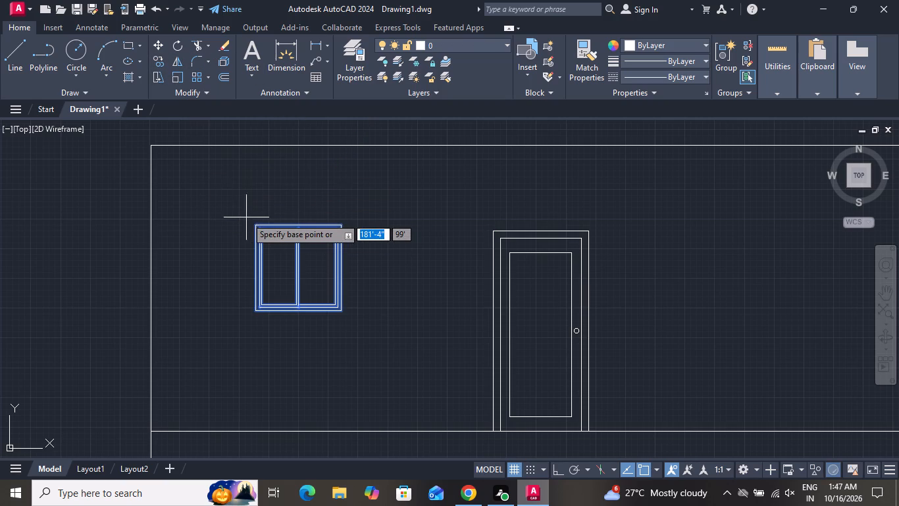
left_click(252, 223)
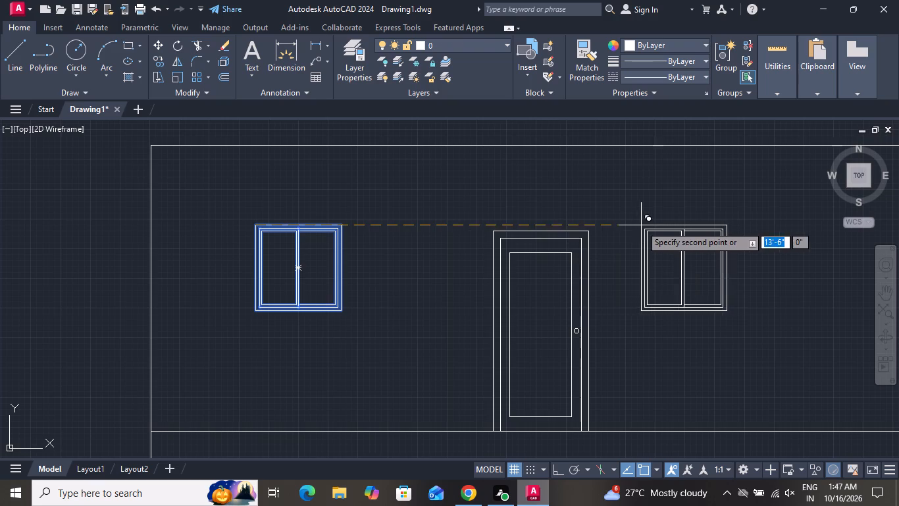
scroll(641, 233, "down", 2)
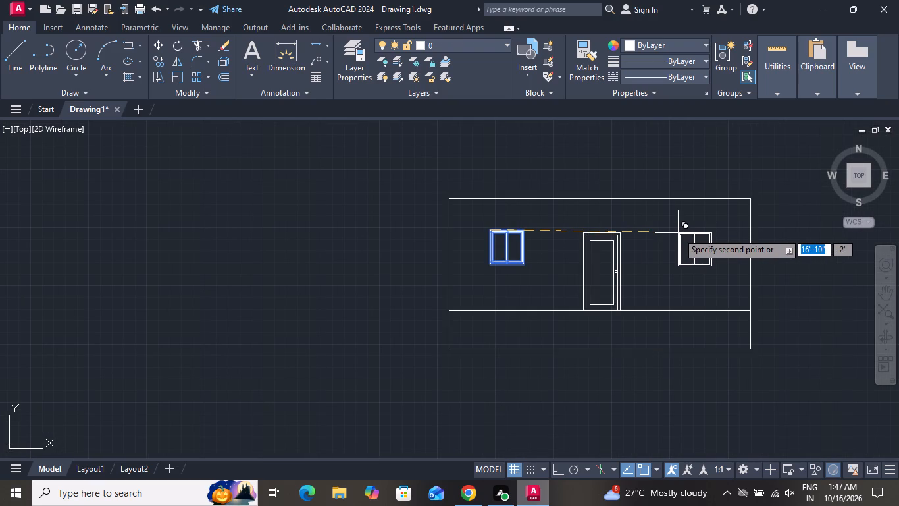
scroll(678, 233, "up", 1)
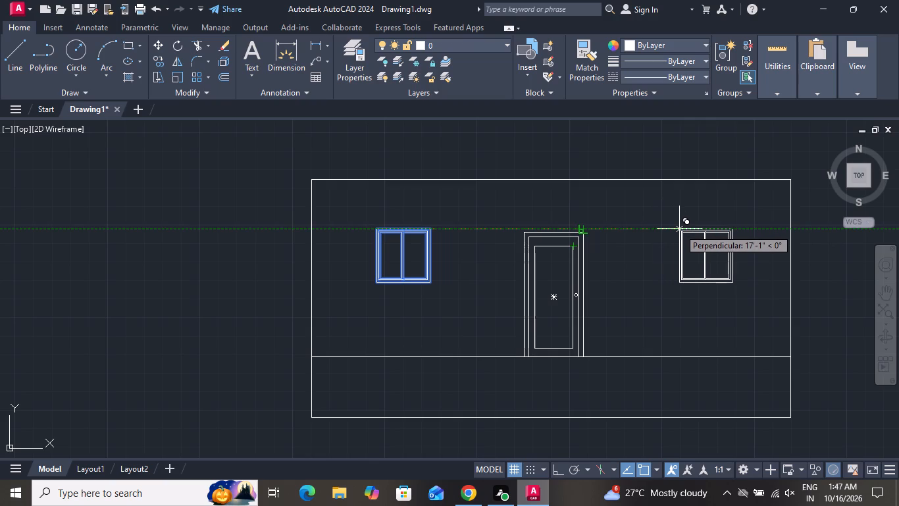
left_click(680, 229)
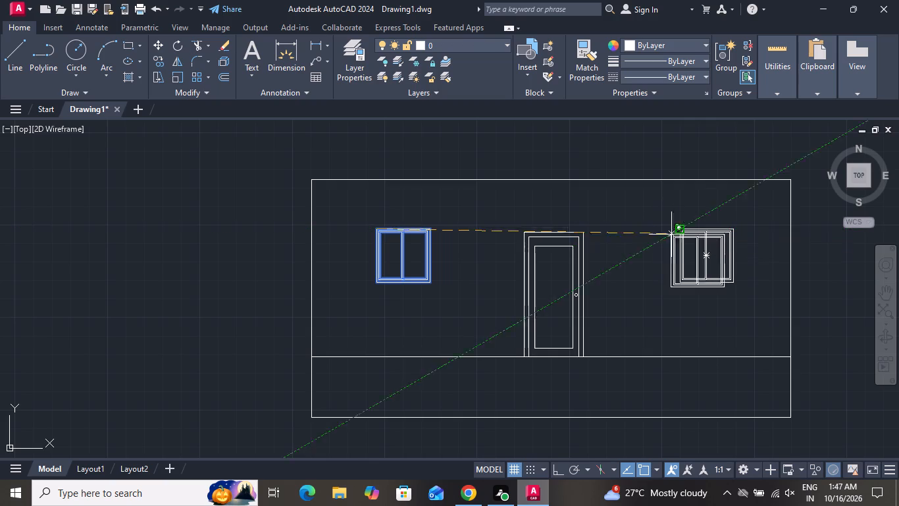
right_click(651, 284)
left_click(663, 299)
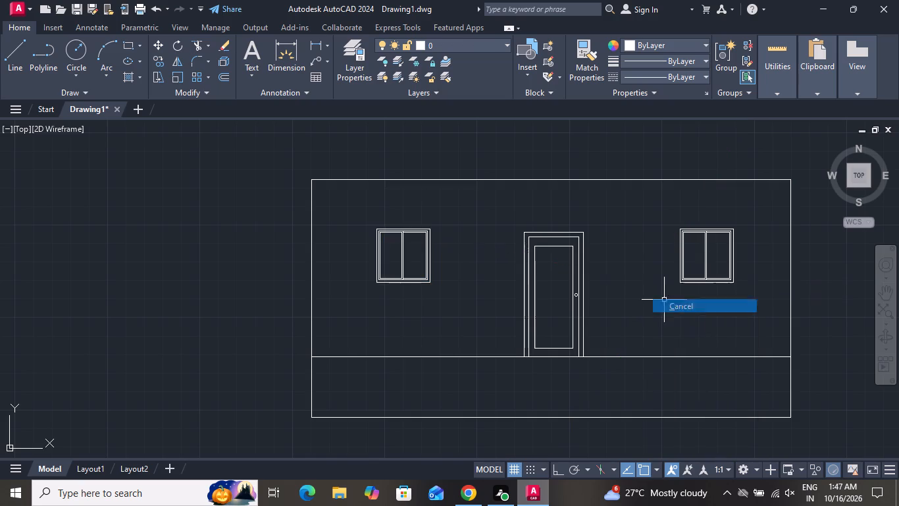
Draw a 2" high slab outline over the west window, starting 6" beyond its top-west corner and closing at its top-east corner, with Ortho on.
left_click(12, 51)
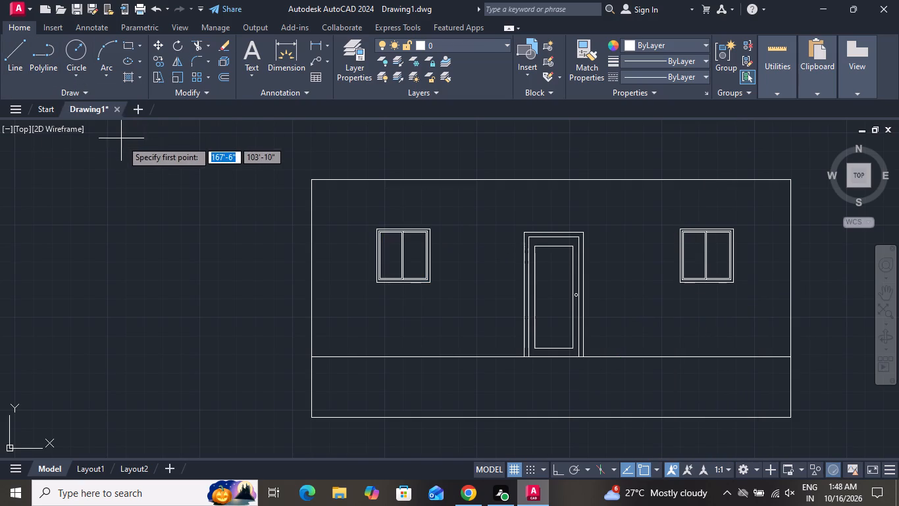
scroll(343, 215, "up", 2)
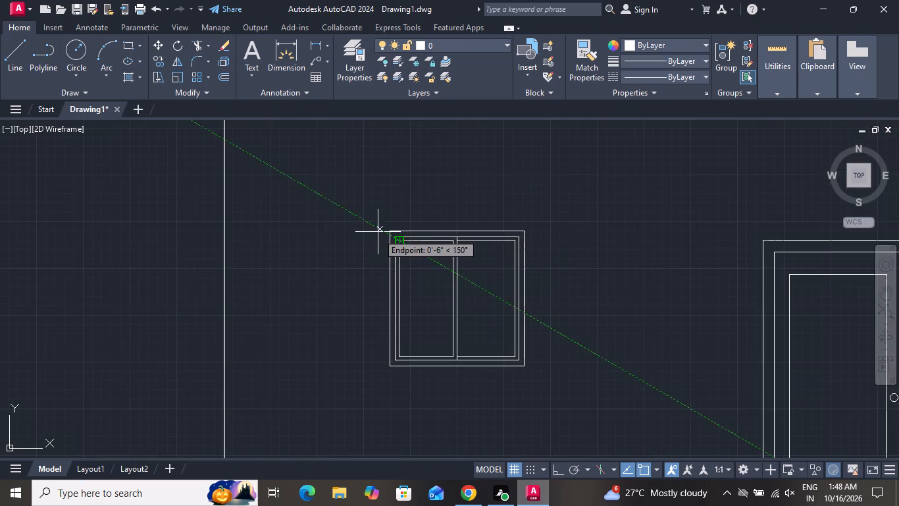
scroll(378, 232, "up", 1)
left_click(393, 230)
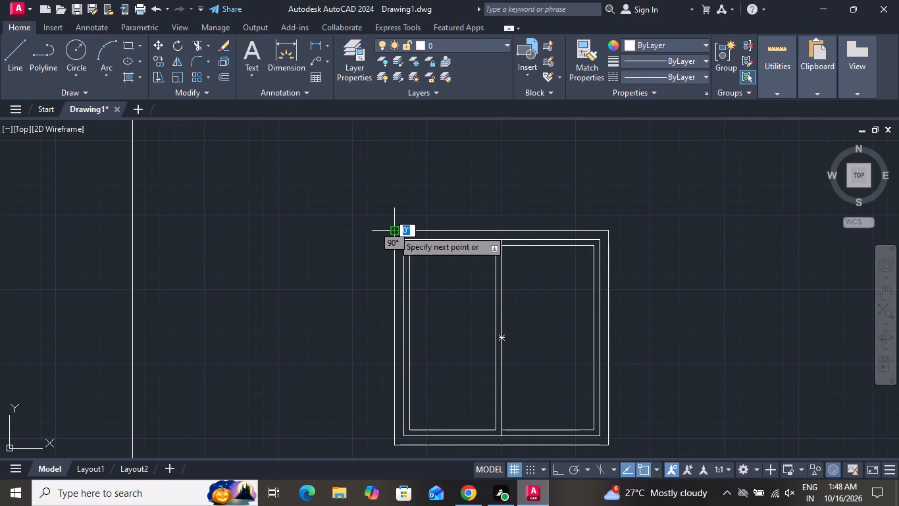
left_click(358, 234)
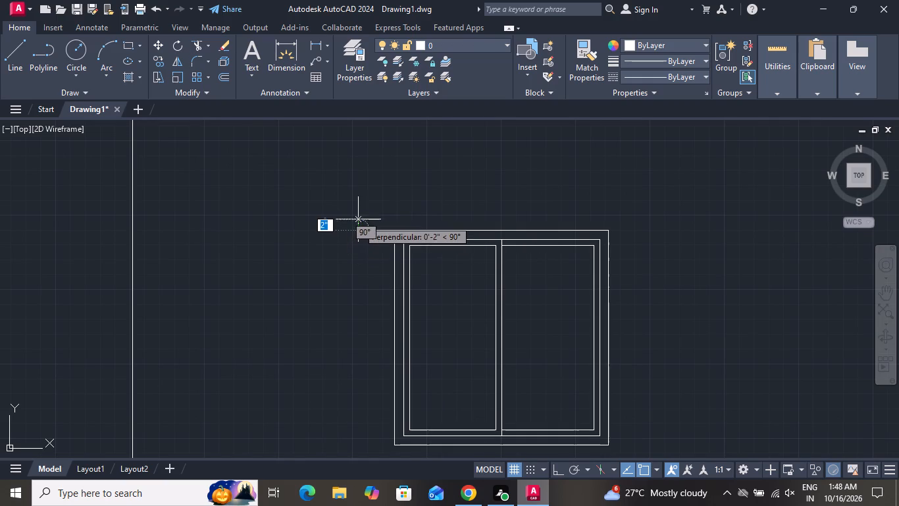
scroll(362, 239, "up", 1)
scroll(362, 239, "down", 1)
scroll(362, 239, "up", 1)
scroll(362, 239, "down", 1)
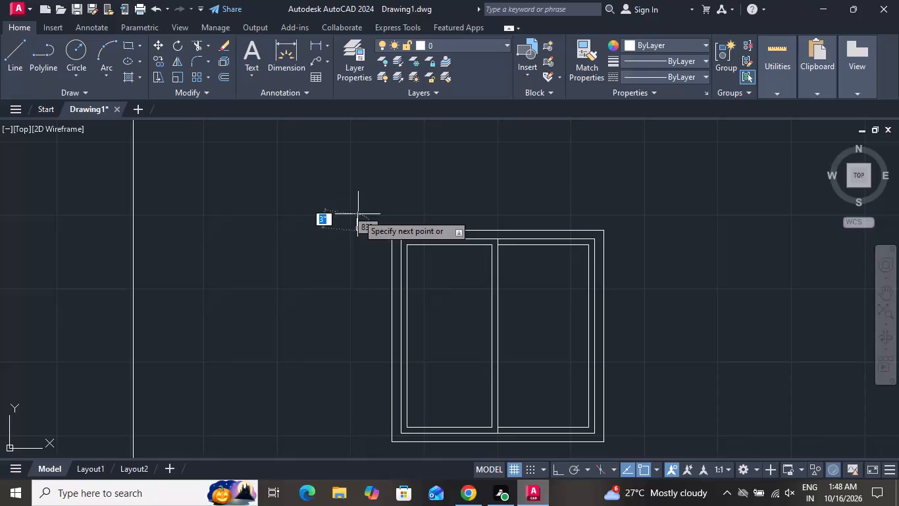
left_click(561, 466)
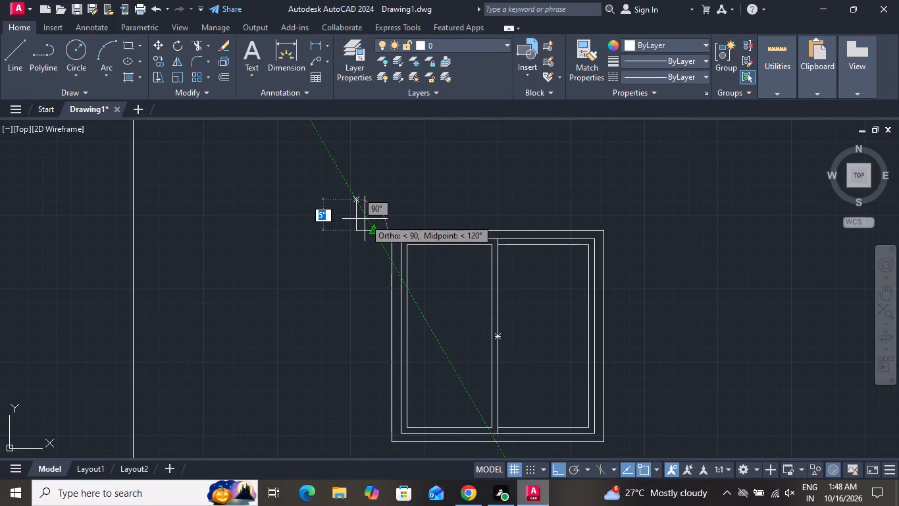
scroll(365, 219, "up", 2)
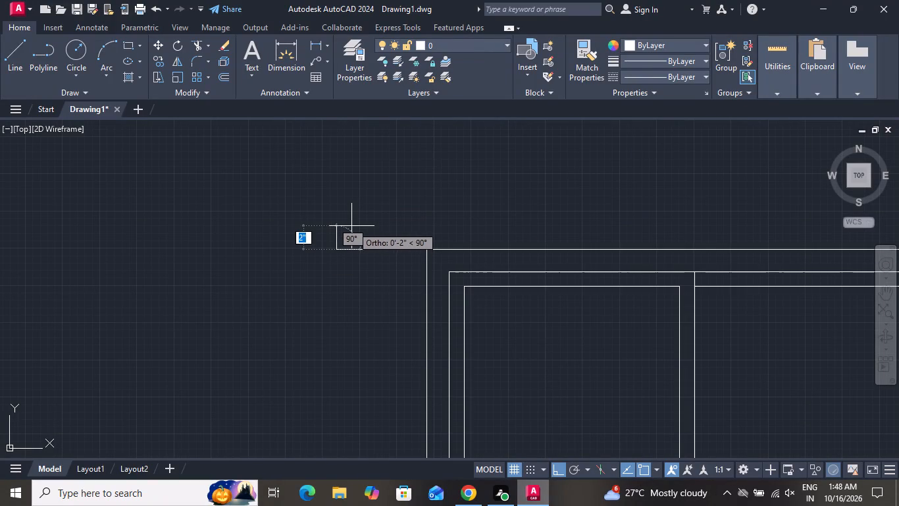
left_click_drag(351, 226, 360, 225)
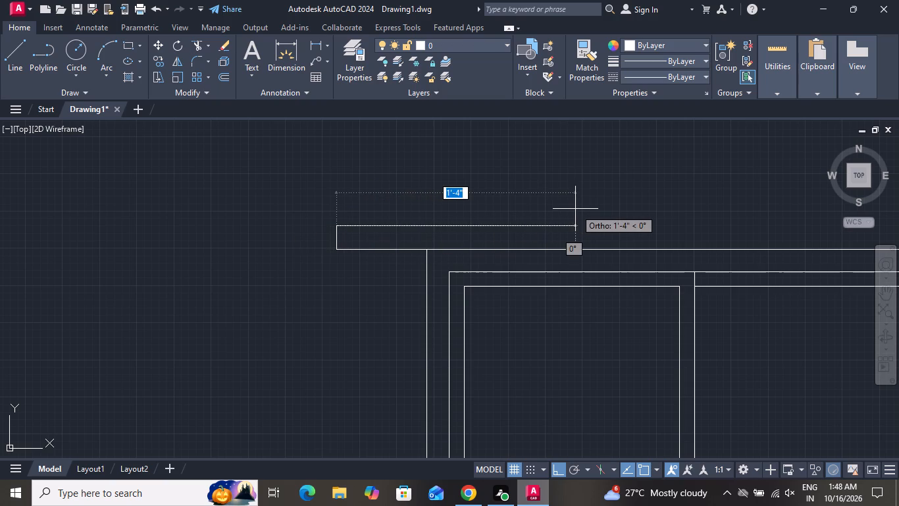
scroll(575, 209, "down", 2)
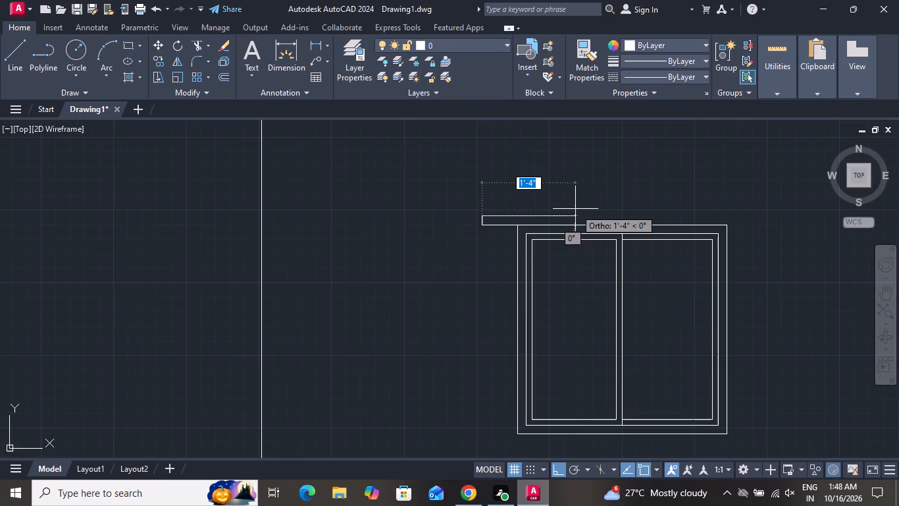
left_click(758, 195)
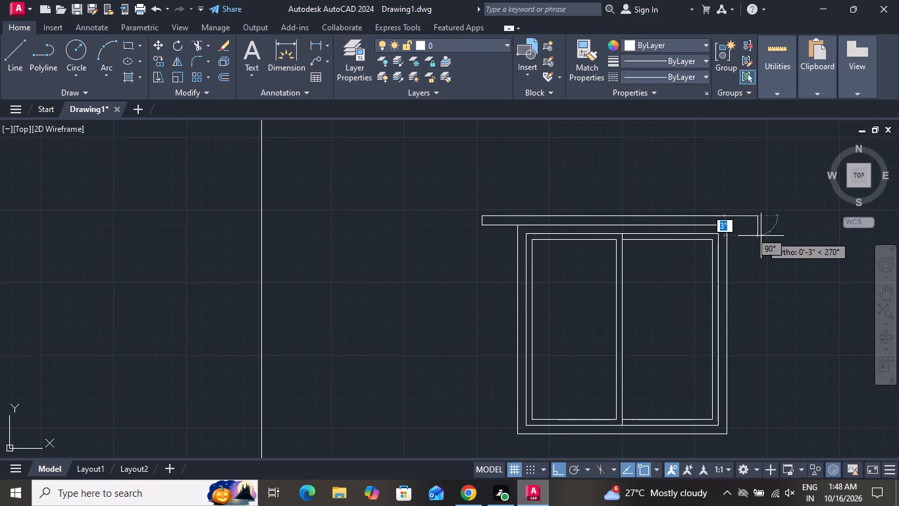
scroll(744, 238, "up", 1)
scroll(744, 238, "down", 1)
scroll(744, 238, "up", 1)
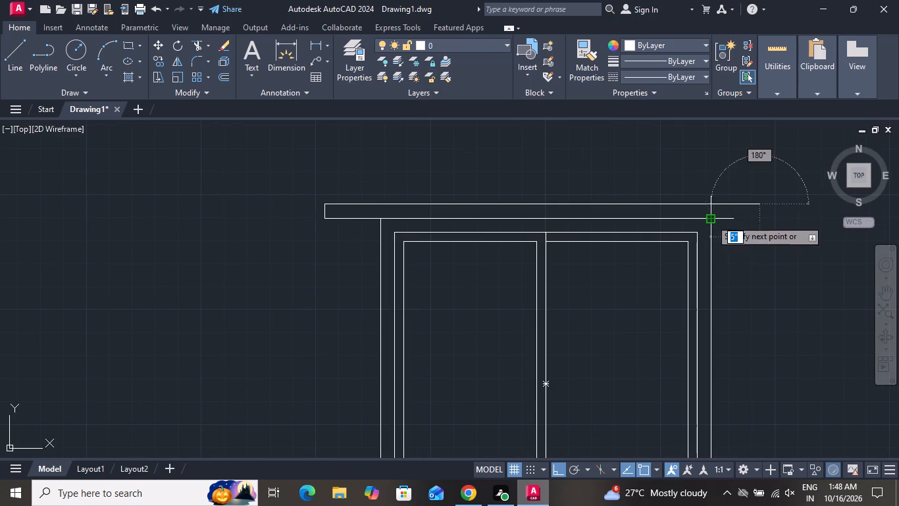
left_click(759, 217)
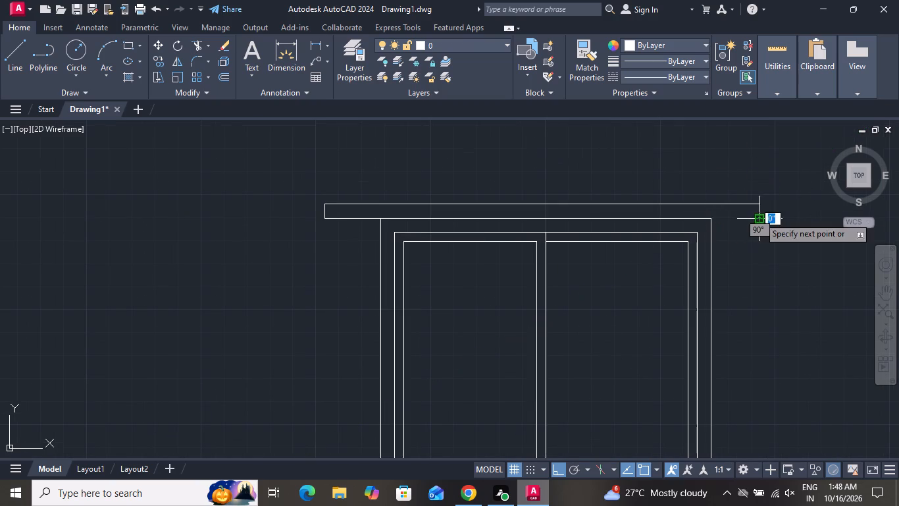
left_click(707, 219)
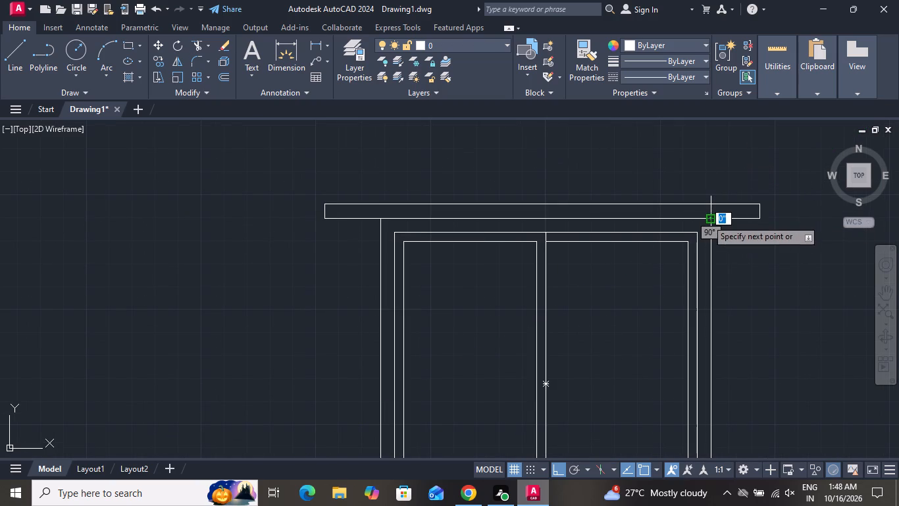
right_click(707, 219)
left_click(716, 240)
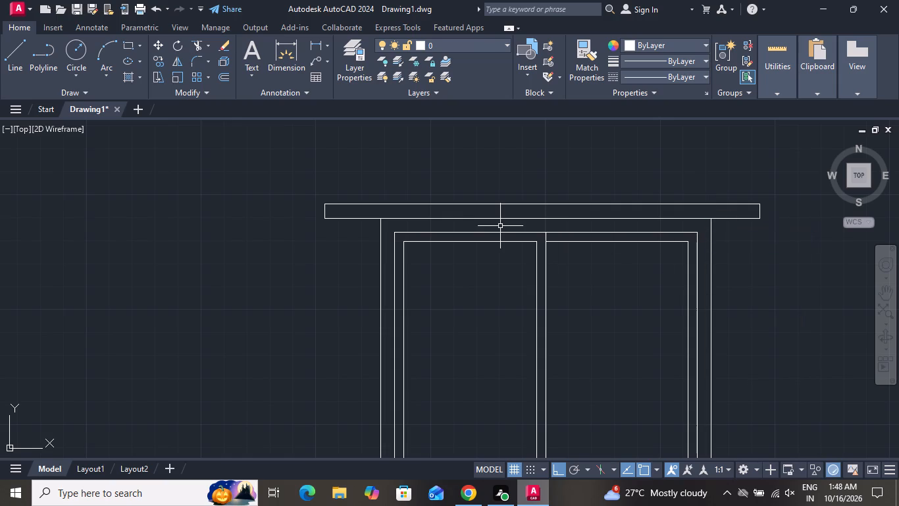
With Ortho off, draw a line sloping inward about 3" from the slab's top-west corner, continuing horizontally east about 3'-10" past the slab's end.
left_click(9, 56)
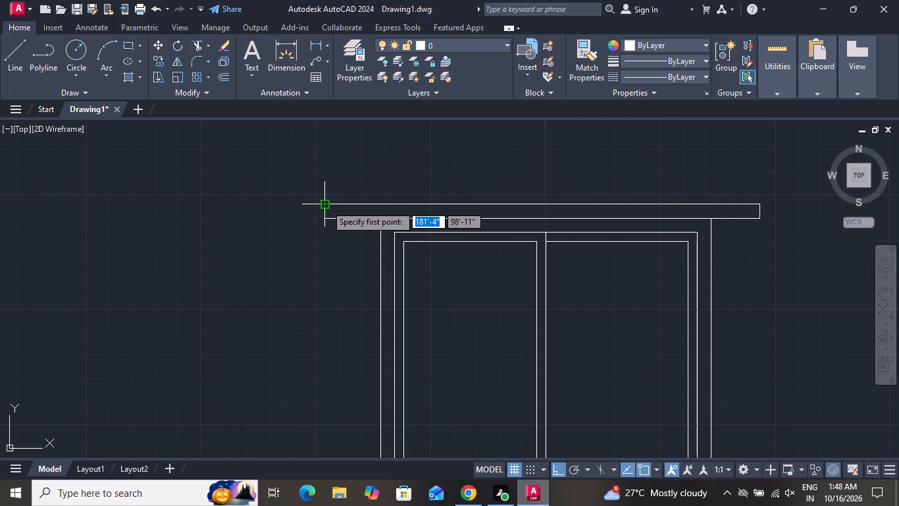
left_click(326, 205)
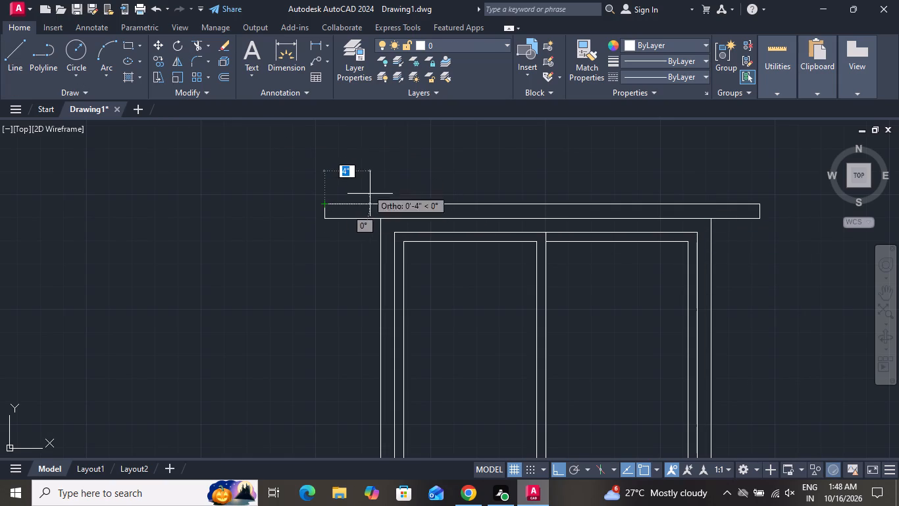
left_click(556, 464)
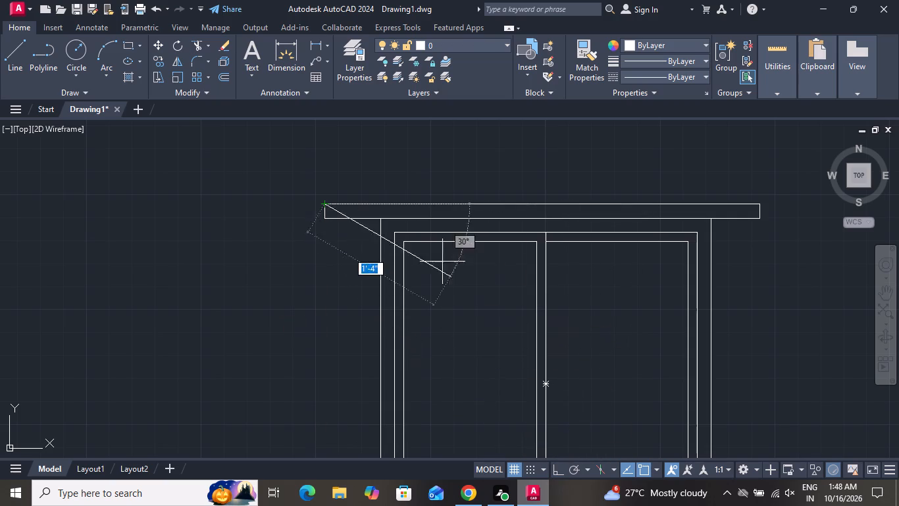
left_click(346, 183)
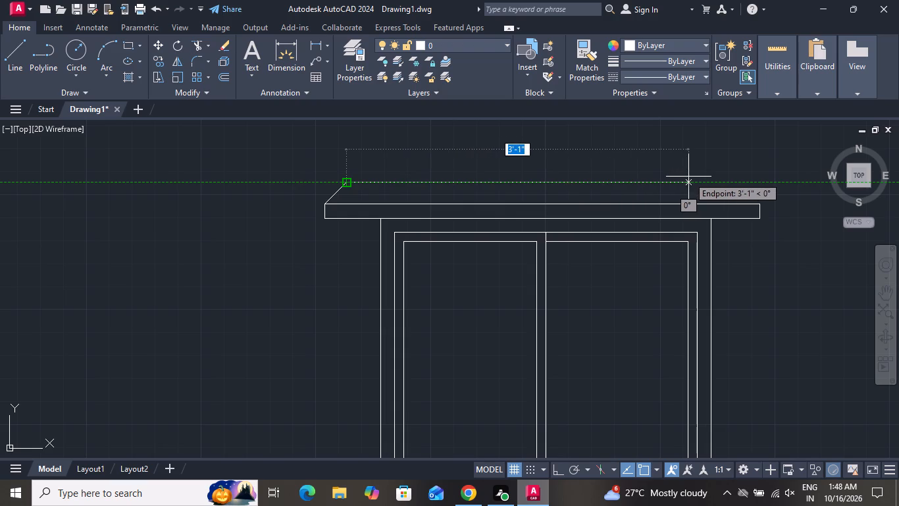
scroll(719, 177, "down", 1)
scroll(719, 177, "up", 1)
scroll(719, 177, "down", 1)
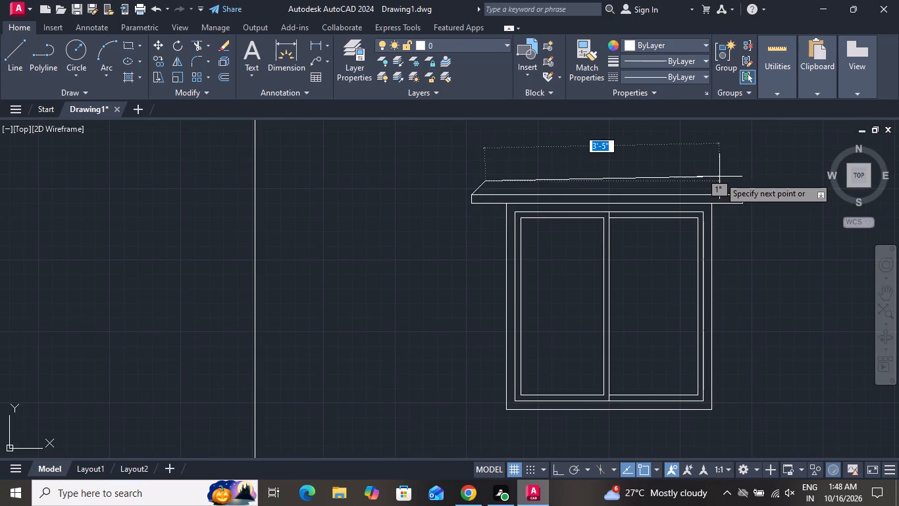
scroll(719, 177, "up", 1)
scroll(719, 177, "down", 1)
scroll(719, 177, "up", 1)
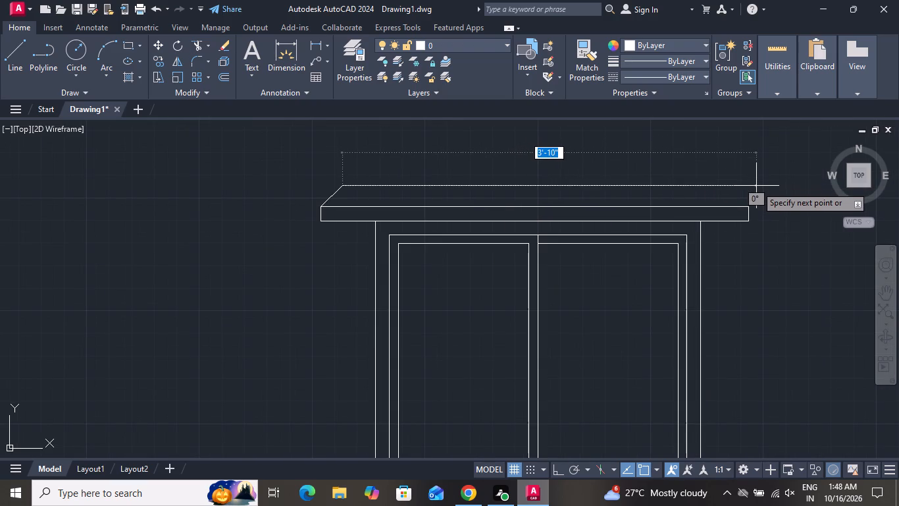
left_click(758, 186)
right_click(666, 174)
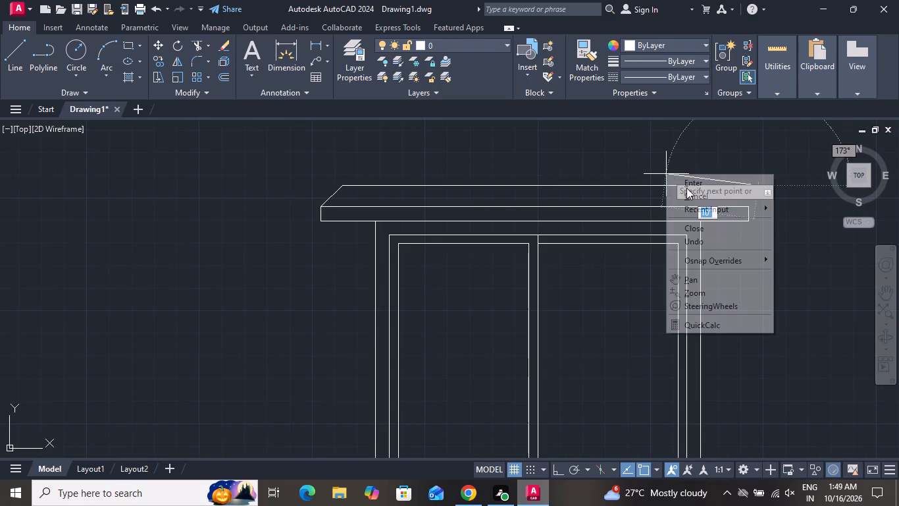
left_click(692, 197)
Draw a sloping line about 4" long from the slab's top-east corner up to the upper horizontal line.
left_click(13, 46)
scroll(130, 152, "down", 1)
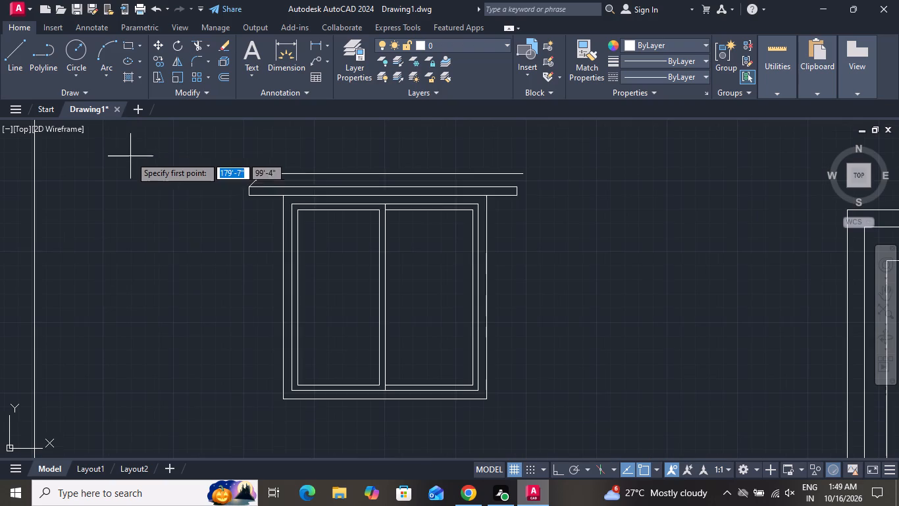
scroll(488, 176, "up", 1)
scroll(488, 176, "down", 1)
scroll(488, 176, "up", 2)
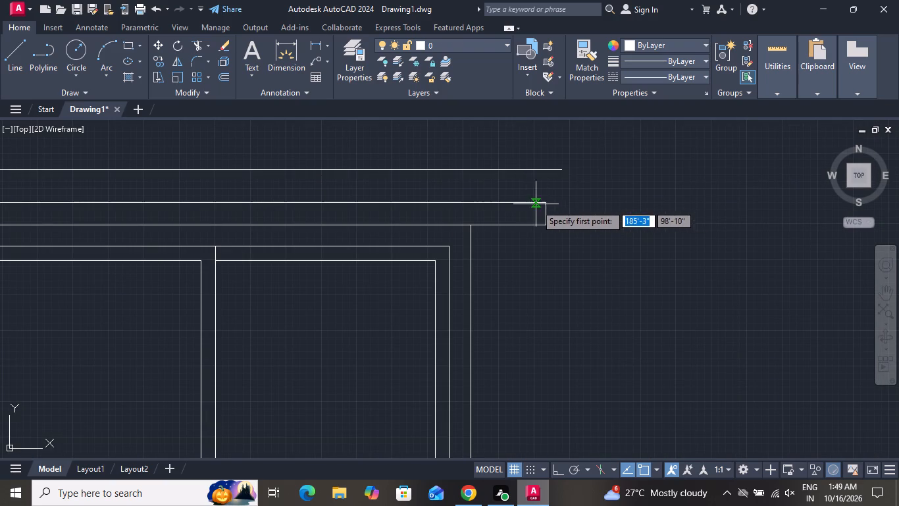
left_click(546, 205)
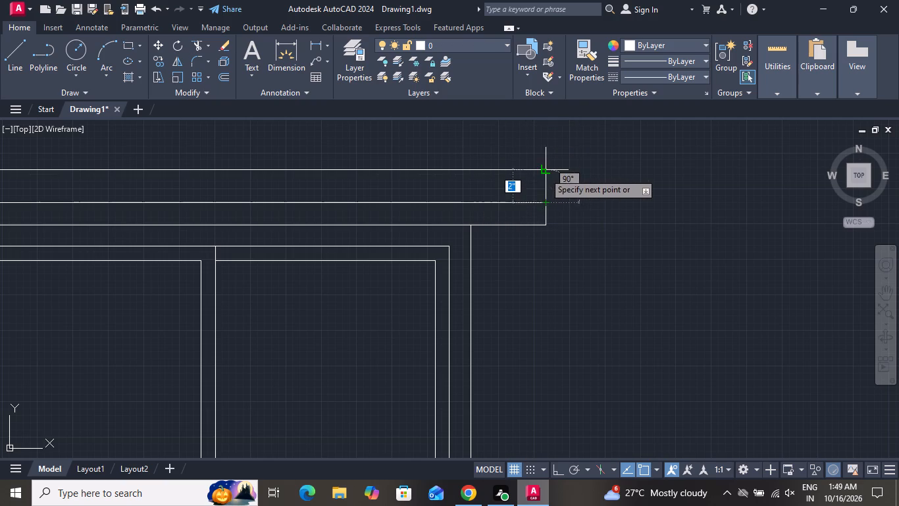
scroll(499, 196, "down", 2)
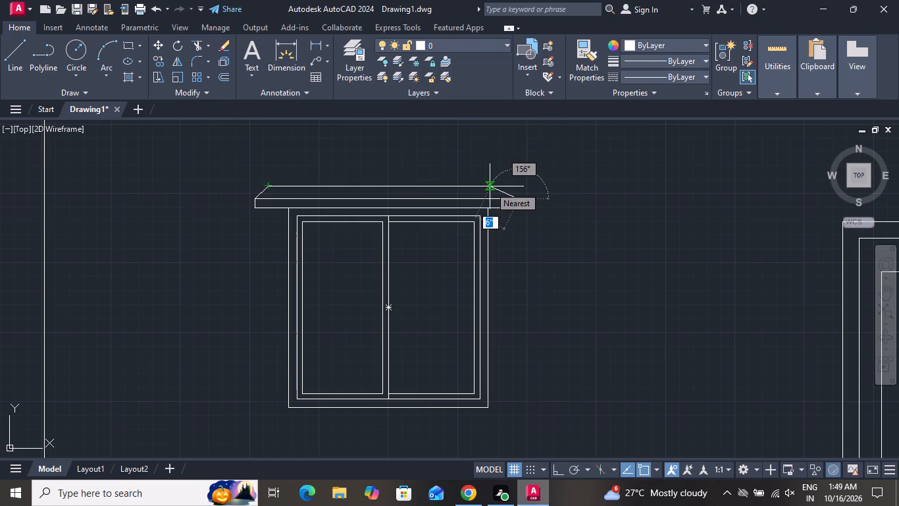
scroll(490, 187, "up", 2)
scroll(490, 187, "down", 1)
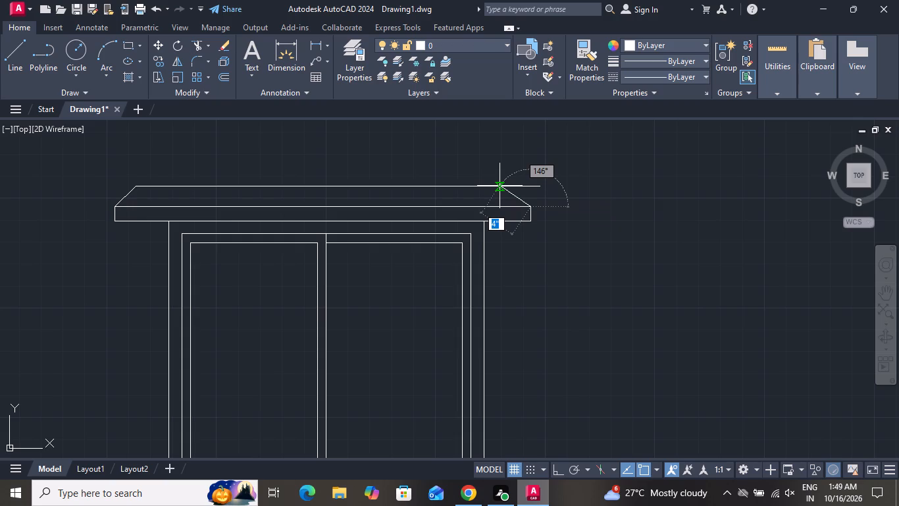
left_click(500, 186)
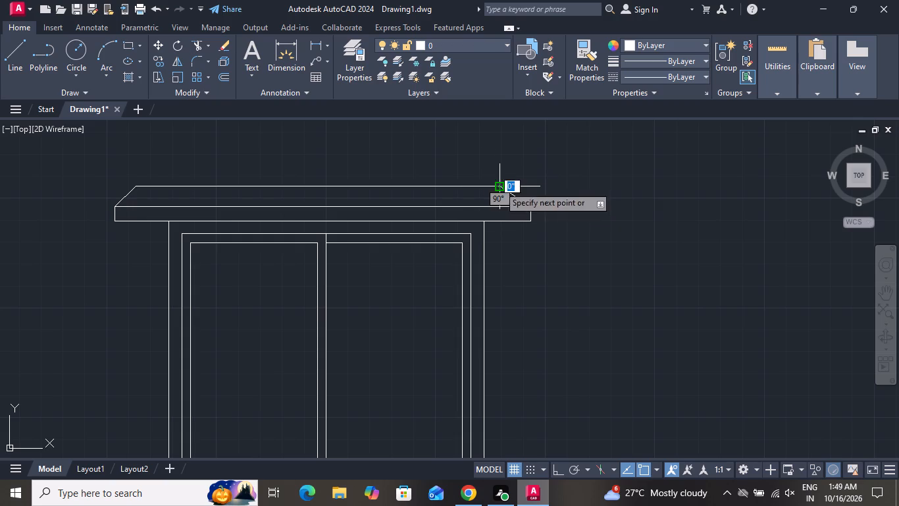
right_click(425, 220)
left_click(453, 238)
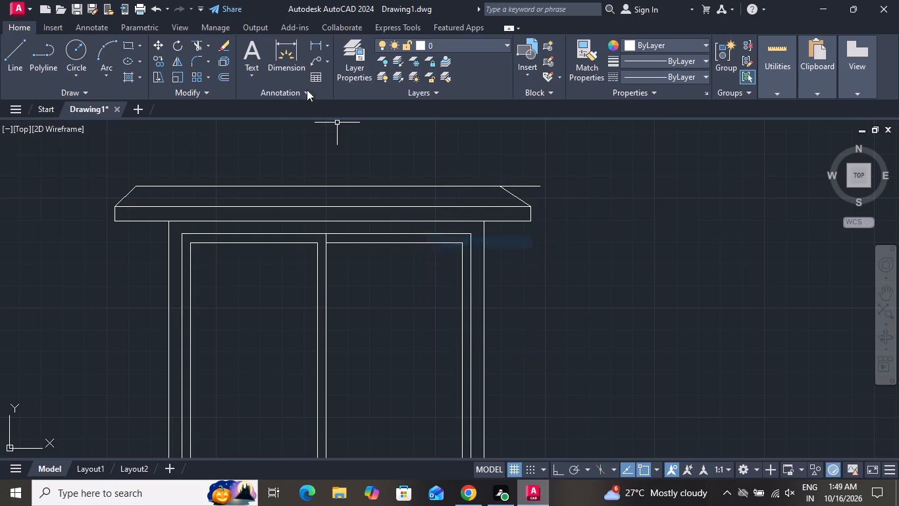
Trim the upper horizontal line's overhang beyond the sloping east end of the west window's sunshade.
left_click(191, 40)
left_click(519, 164)
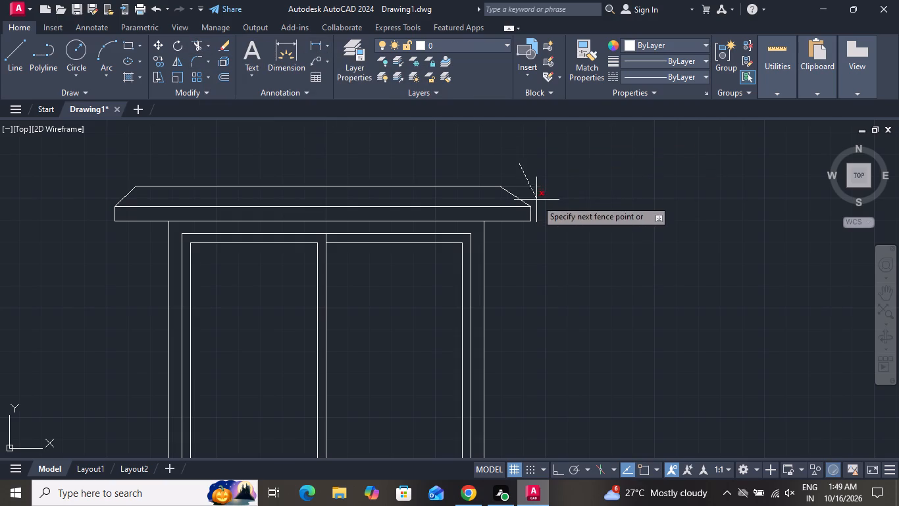
left_click(536, 200)
right_click(553, 175)
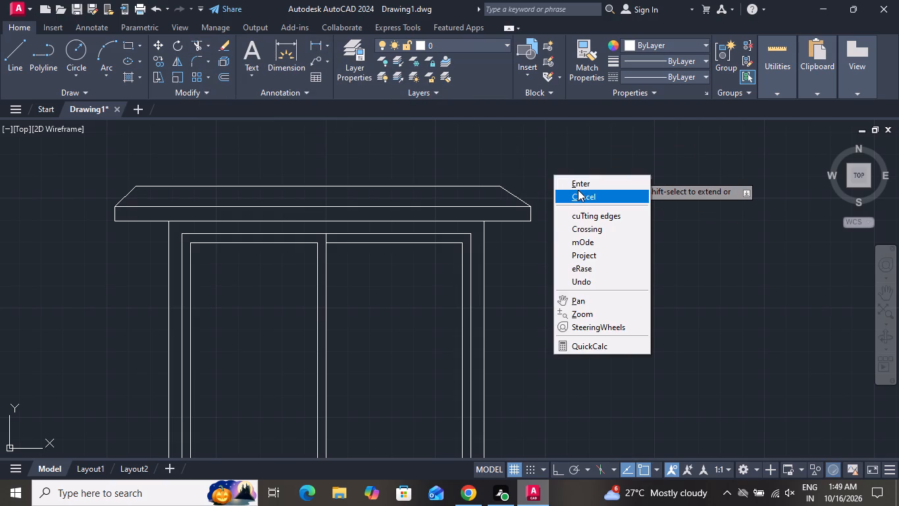
left_click(578, 190)
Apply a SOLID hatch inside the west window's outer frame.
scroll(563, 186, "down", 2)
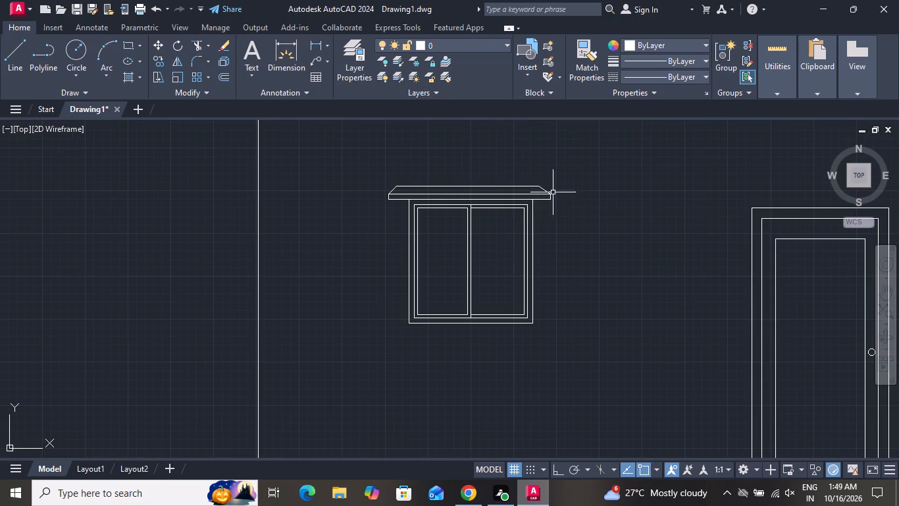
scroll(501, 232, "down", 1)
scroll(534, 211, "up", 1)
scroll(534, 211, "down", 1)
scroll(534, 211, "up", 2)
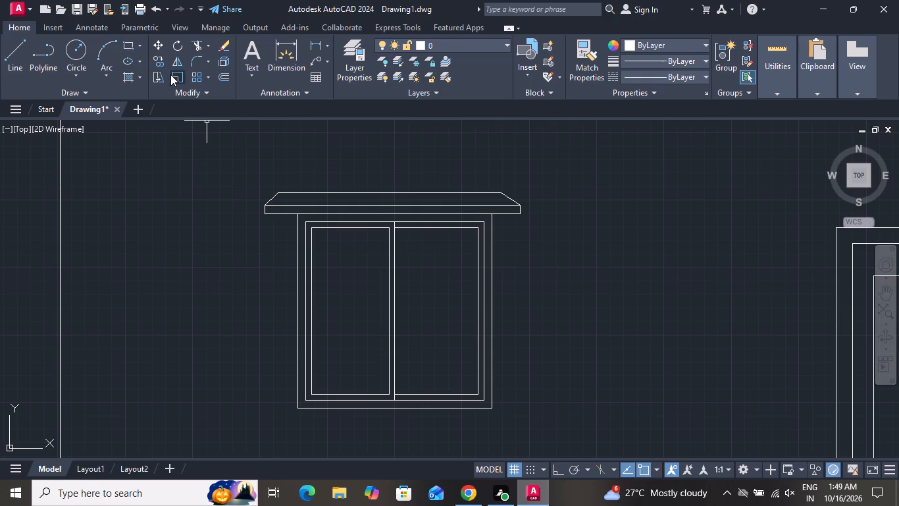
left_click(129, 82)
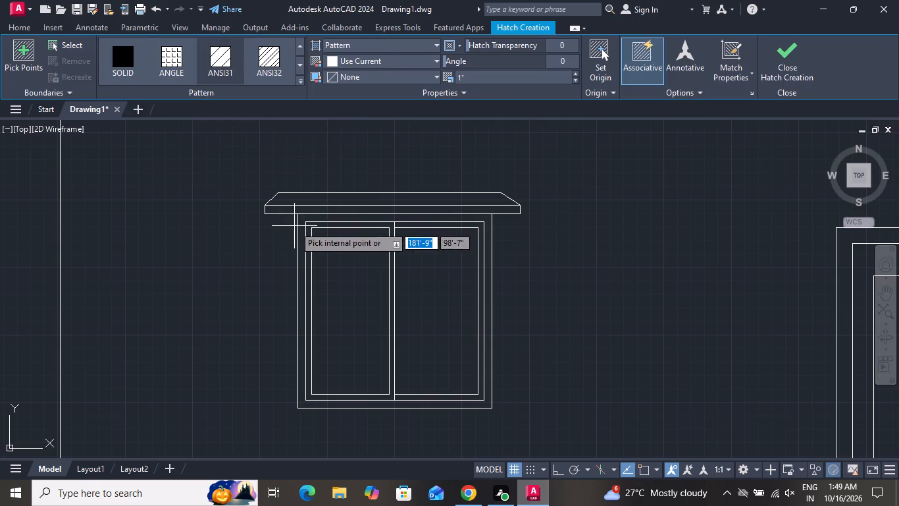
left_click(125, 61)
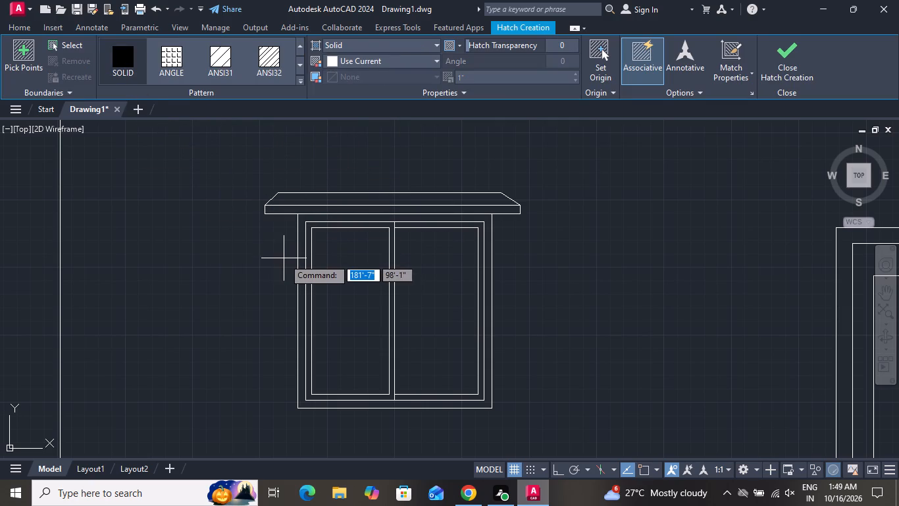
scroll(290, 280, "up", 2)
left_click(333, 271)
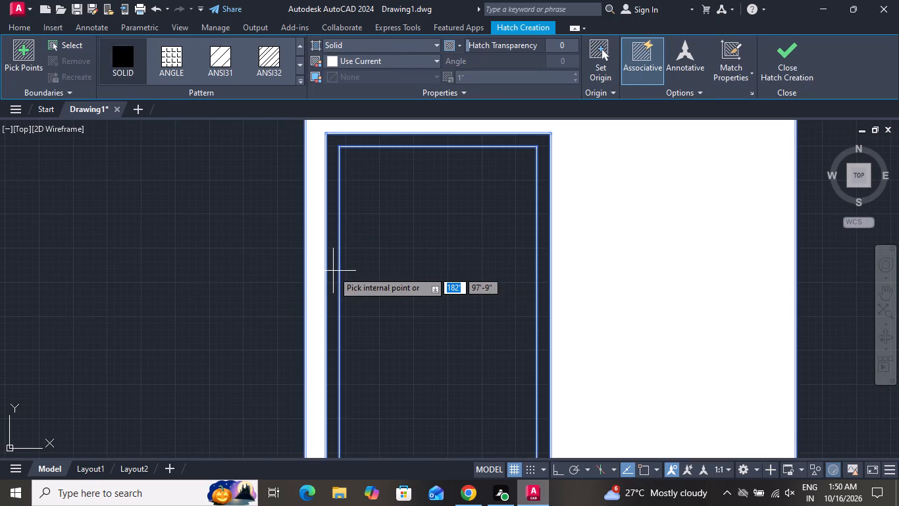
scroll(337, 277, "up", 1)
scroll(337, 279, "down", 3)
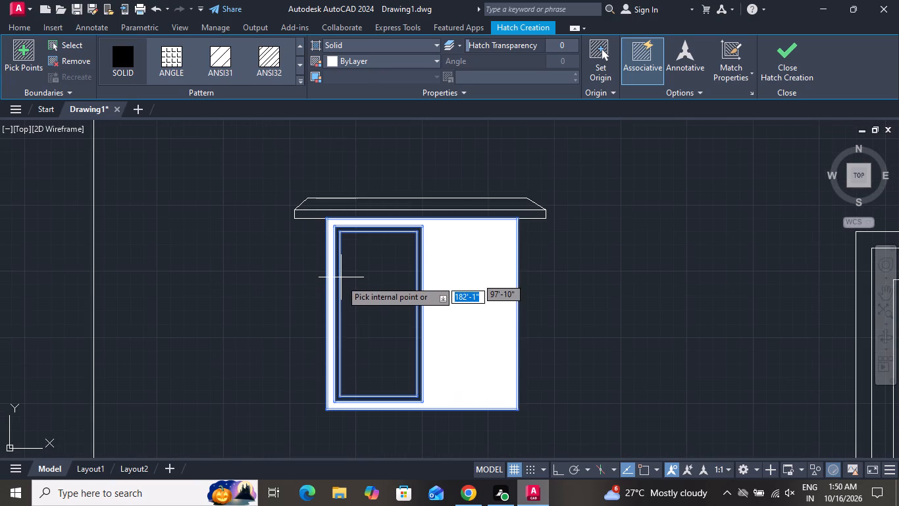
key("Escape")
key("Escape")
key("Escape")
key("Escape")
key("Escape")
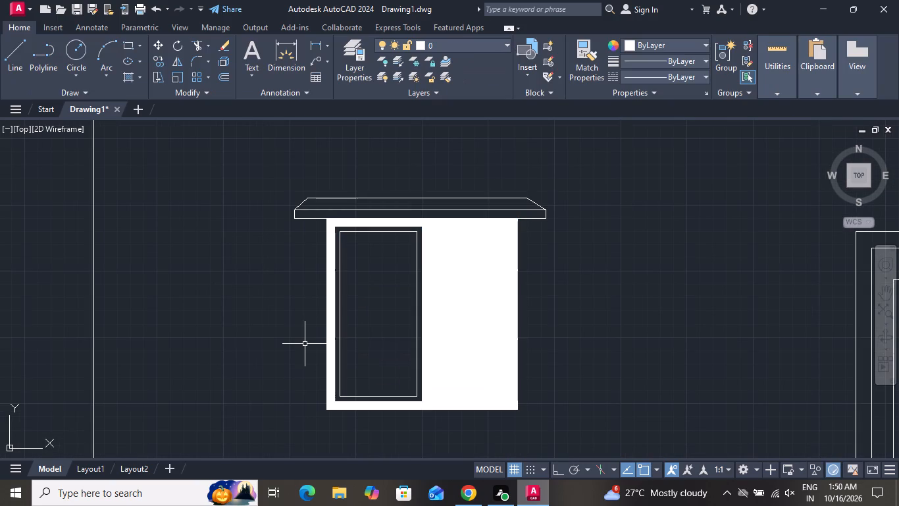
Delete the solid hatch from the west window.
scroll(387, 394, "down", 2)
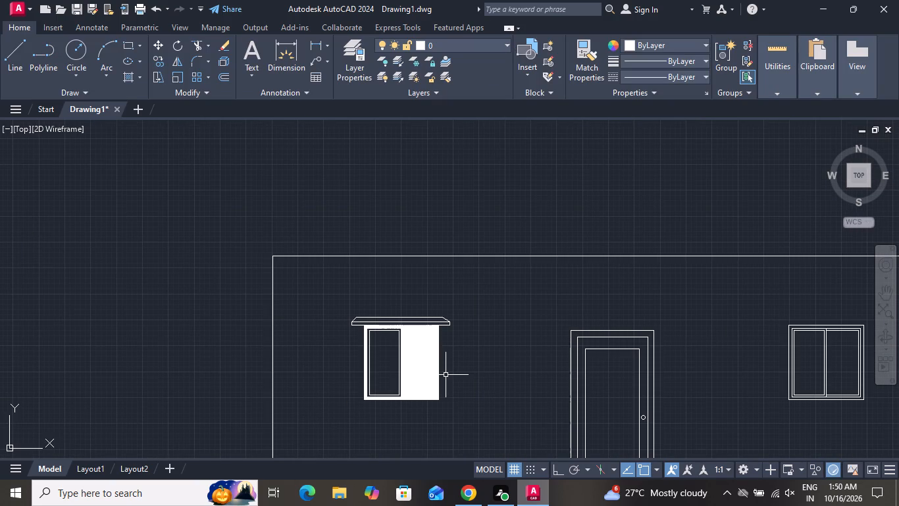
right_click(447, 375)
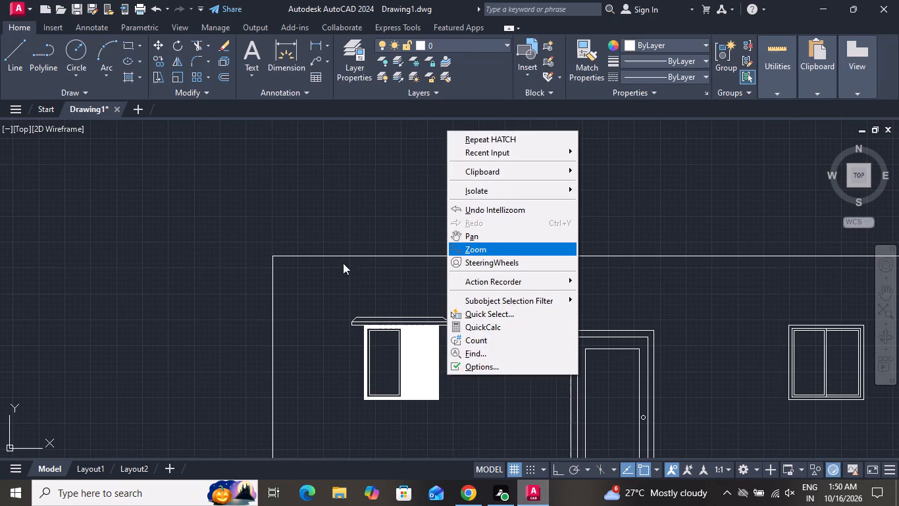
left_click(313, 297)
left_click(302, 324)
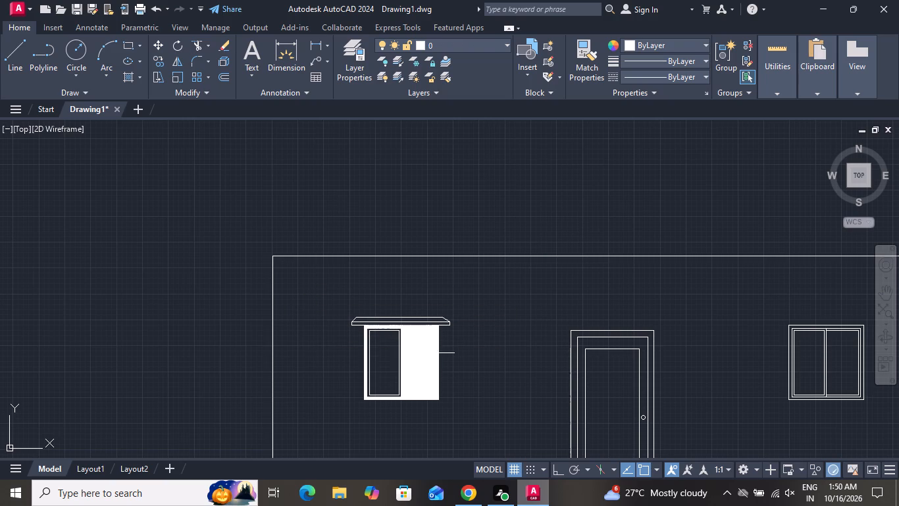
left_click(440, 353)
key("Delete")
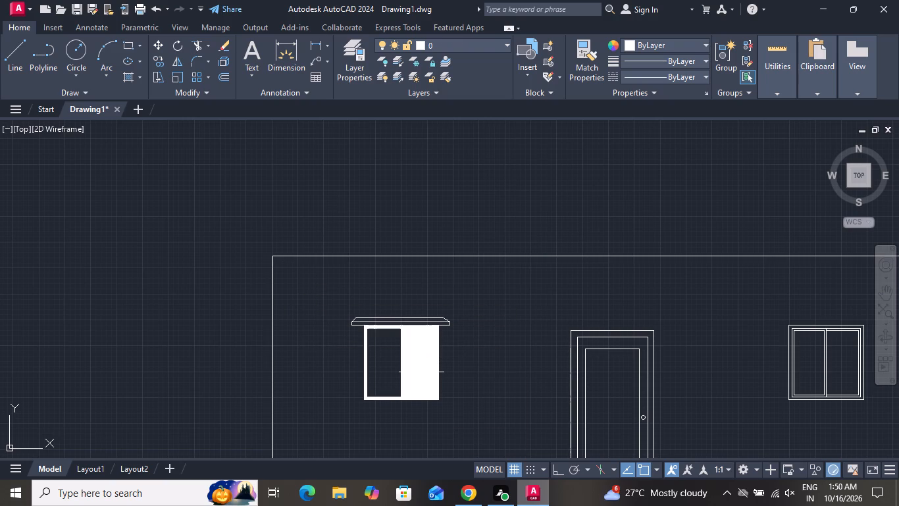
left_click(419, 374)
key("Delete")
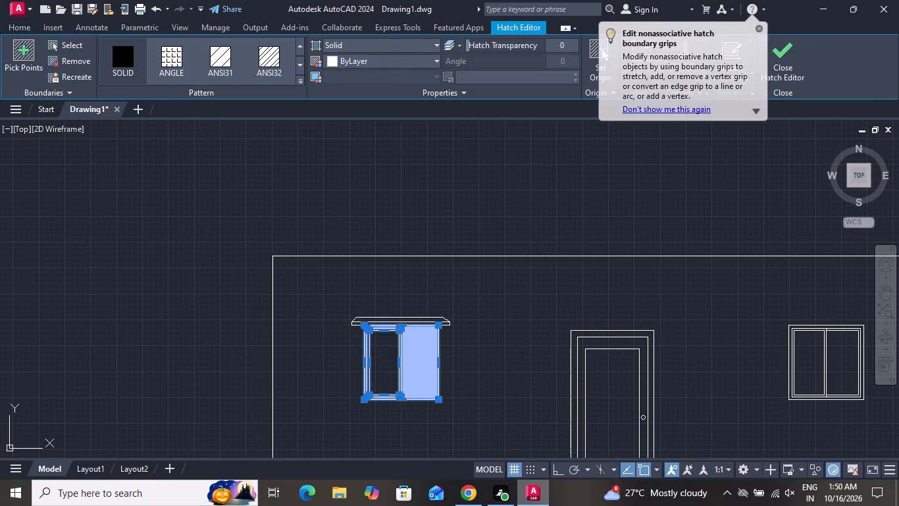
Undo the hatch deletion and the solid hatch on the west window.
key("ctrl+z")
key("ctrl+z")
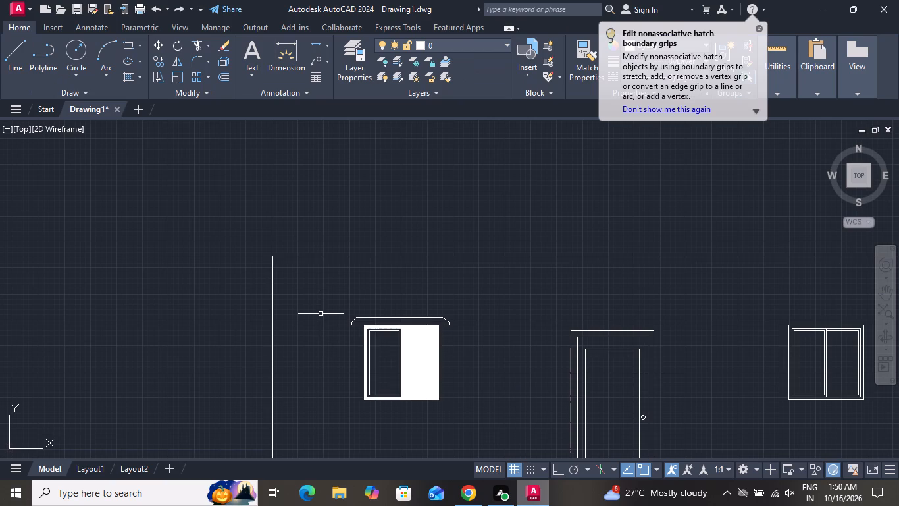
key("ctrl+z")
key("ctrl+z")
From the east window's top-west corner, draw connected lines 3" west, about 1" up and about 3'-5" east for the sunshade slab.
scroll(271, 138, "up", 1)
scroll(270, 146, "down", 1)
scroll(269, 147, "up", 1)
scroll(269, 147, "down", 3)
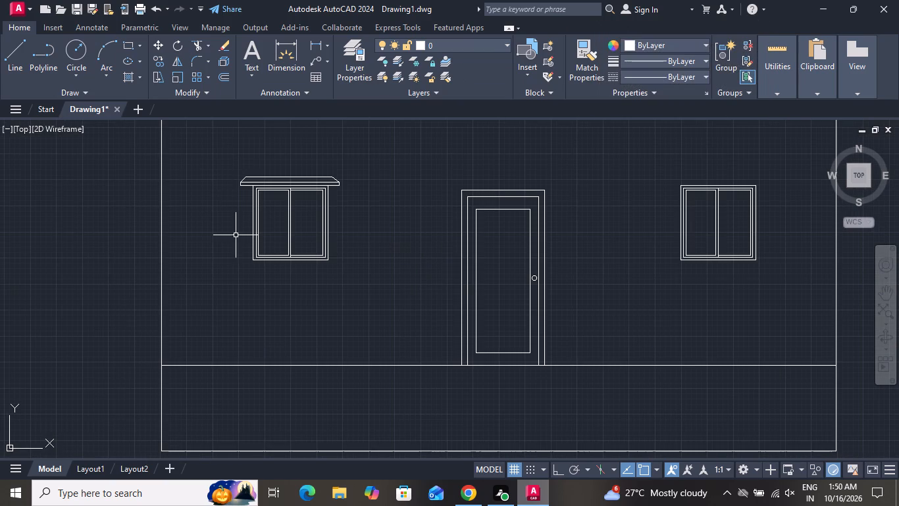
left_click(6, 52)
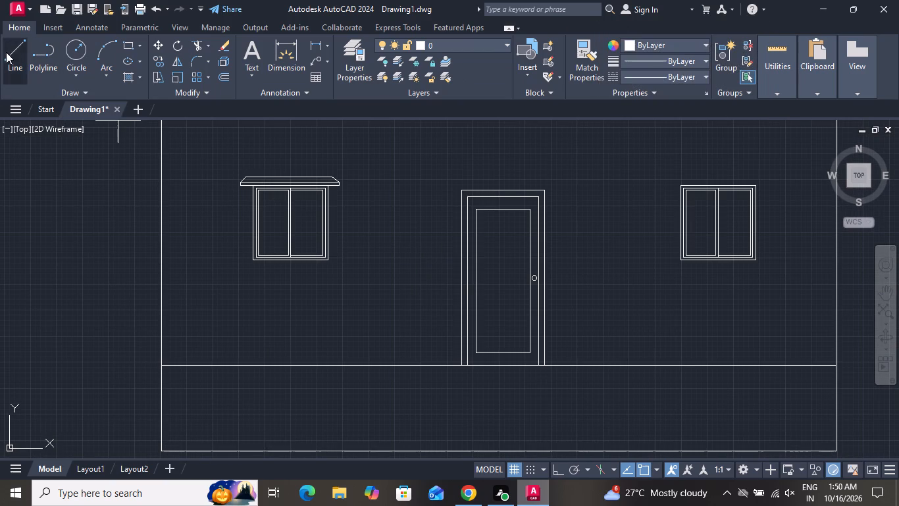
scroll(767, 181, "up", 3)
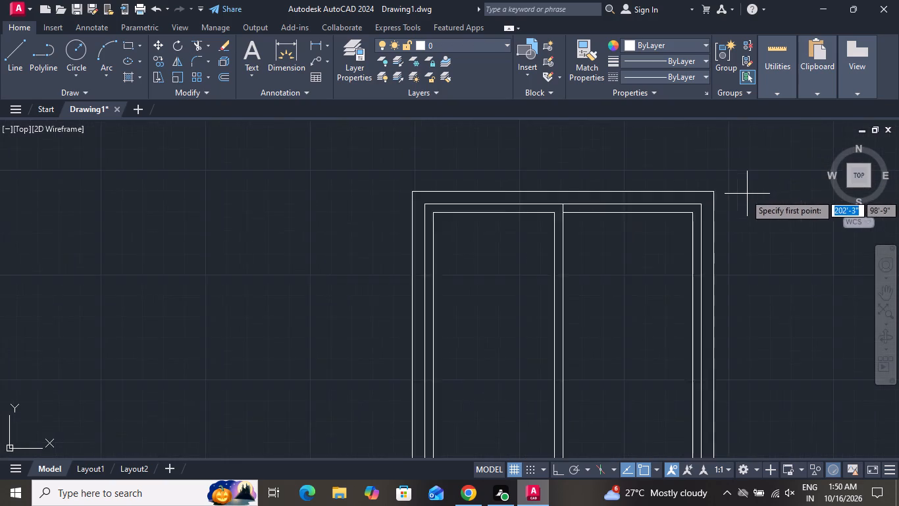
scroll(747, 194, "up", 1)
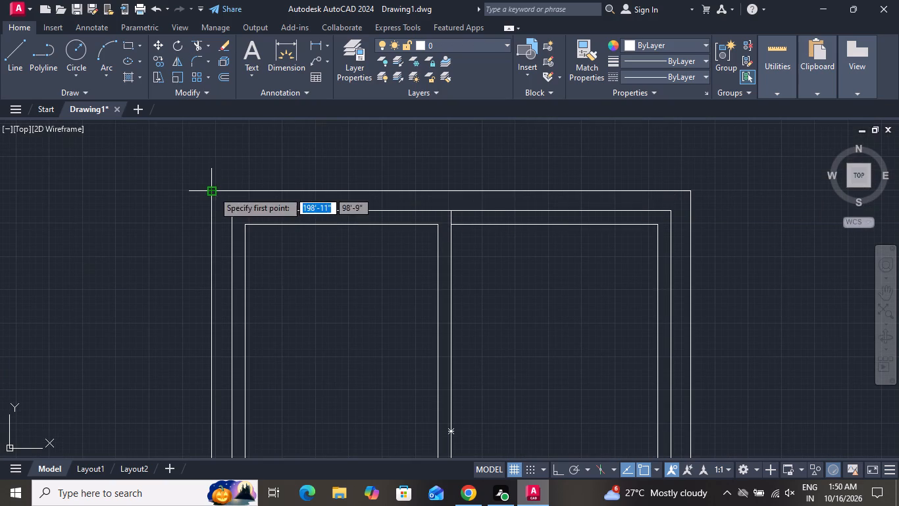
left_click(213, 191)
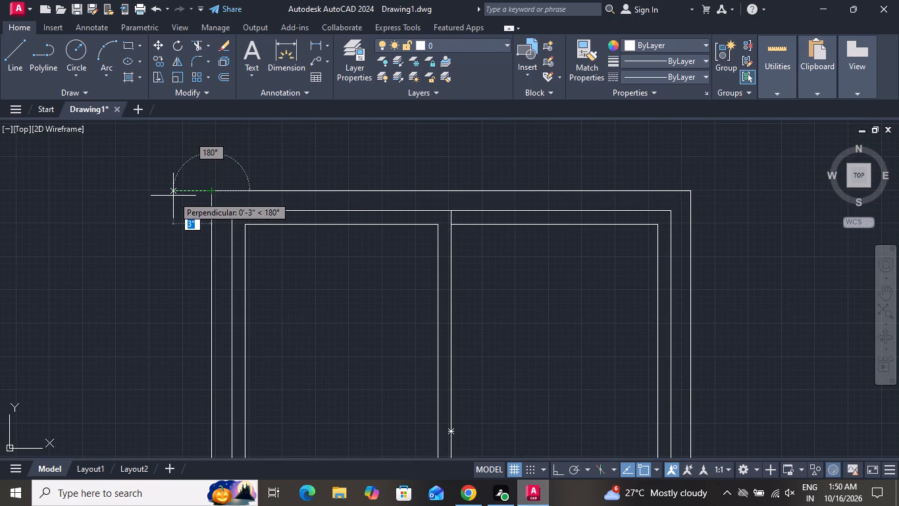
left_click(173, 196)
left_click(176, 173)
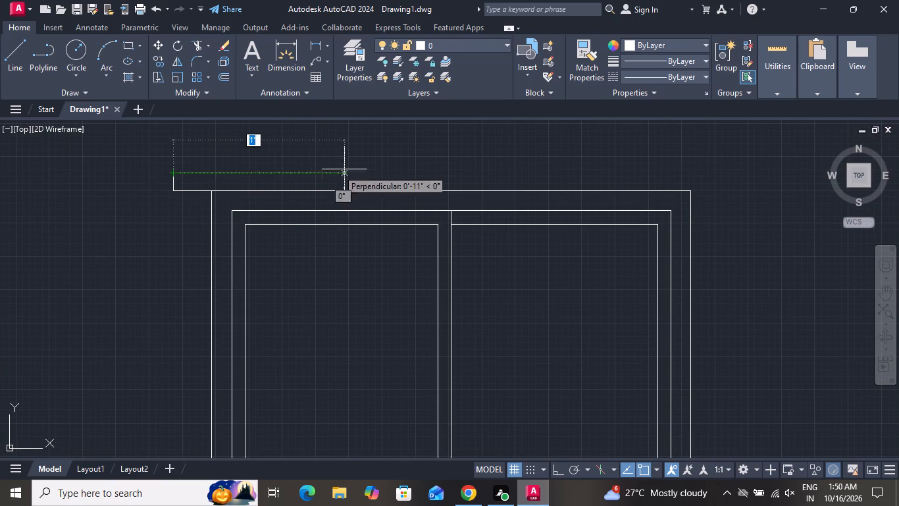
left_click(717, 175)
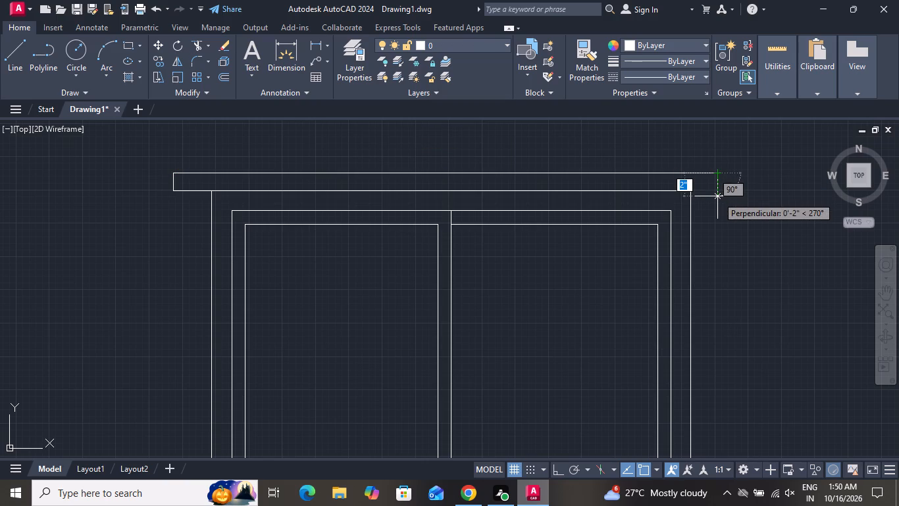
With Ortho on, extend the slab outline about 1" east, about 1" down and 3" back to the east window's top-east corner.
scroll(717, 196, "up", 1)
scroll(717, 196, "down", 1)
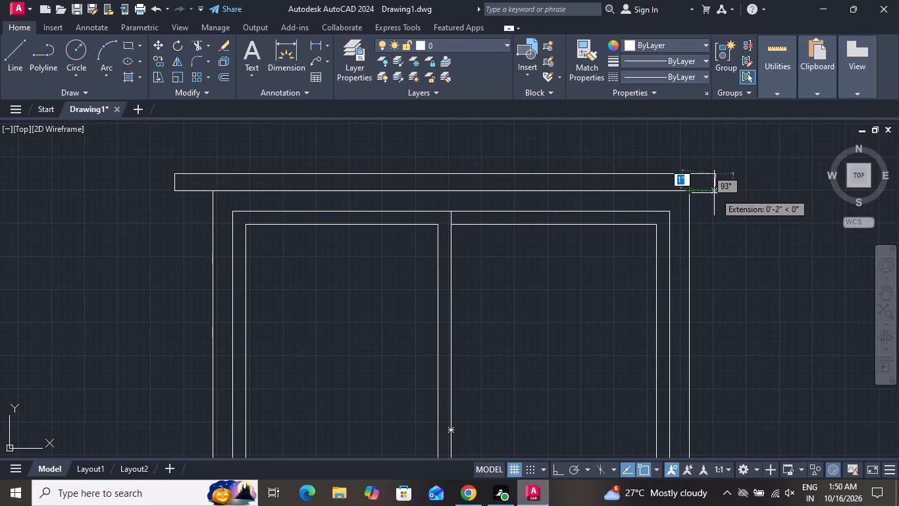
scroll(714, 193, "up", 4)
scroll(646, 206, "down", 1)
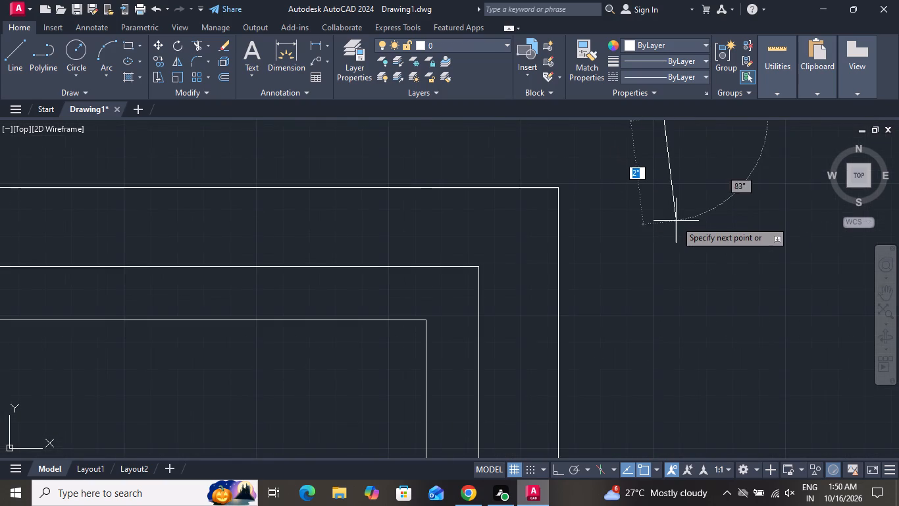
scroll(676, 221, "down", 3)
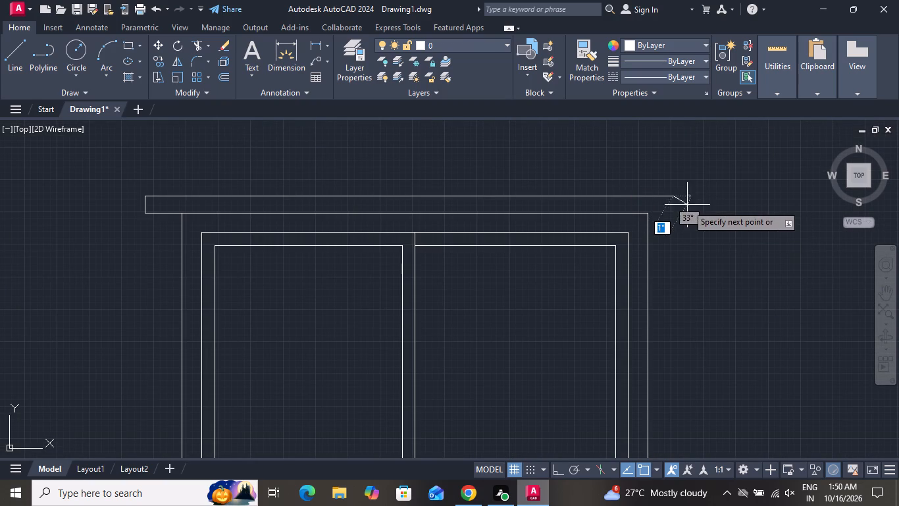
left_click(558, 466)
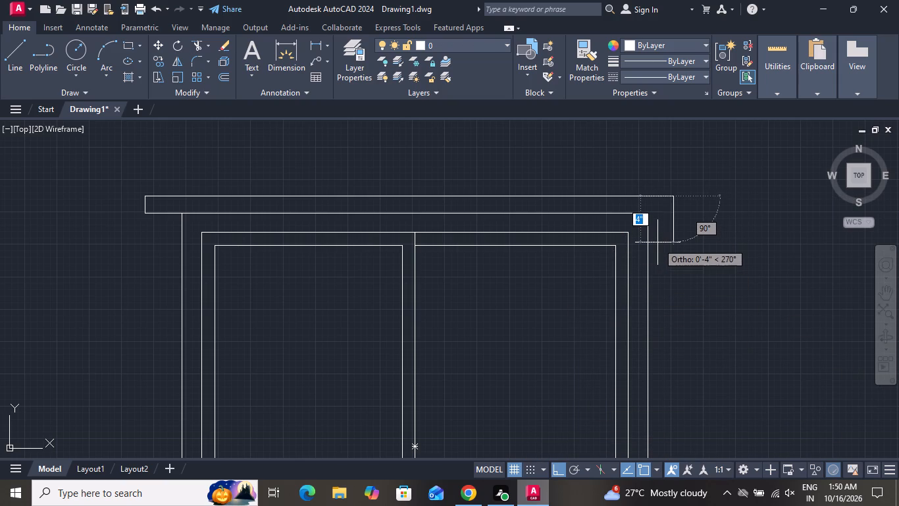
scroll(650, 237, "up", 2)
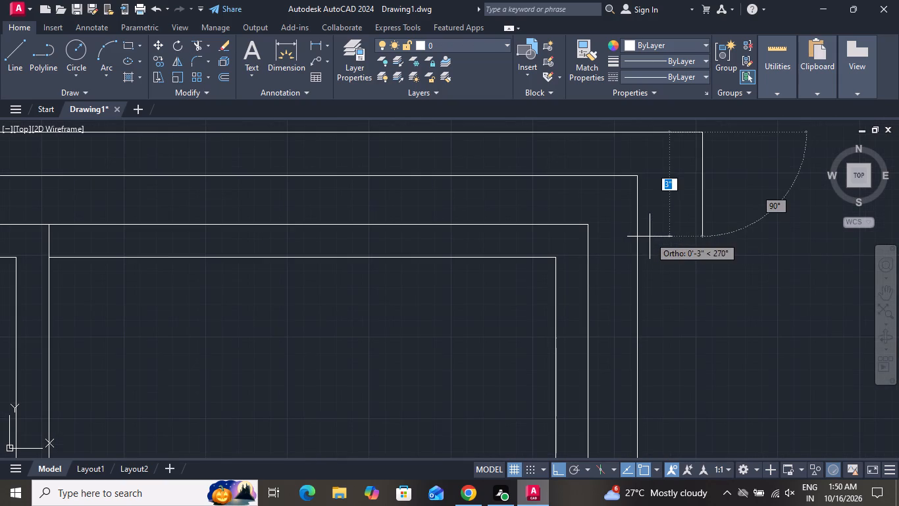
scroll(715, 239, "up", 1)
scroll(717, 239, "down", 1)
scroll(725, 255, "up", 1)
scroll(725, 255, "down", 1)
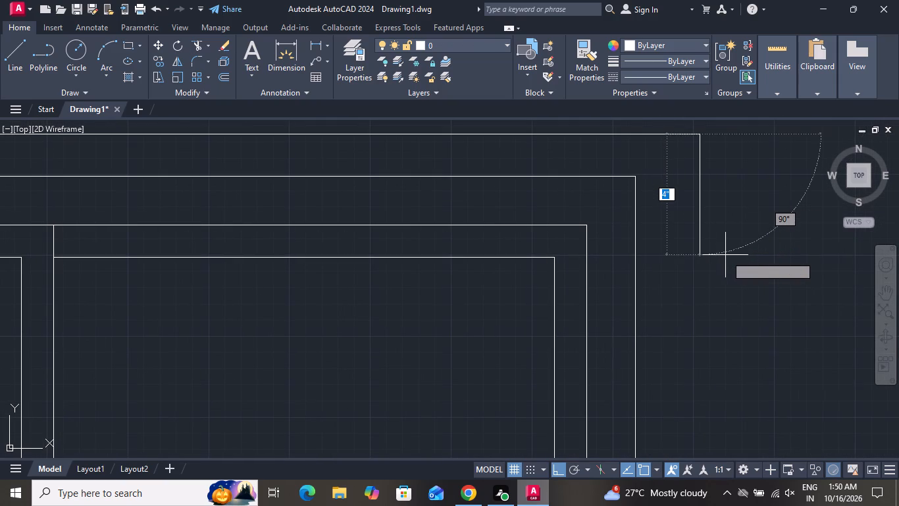
scroll(727, 258, "down", 2)
scroll(728, 264, "up", 1)
scroll(728, 264, "down", 1)
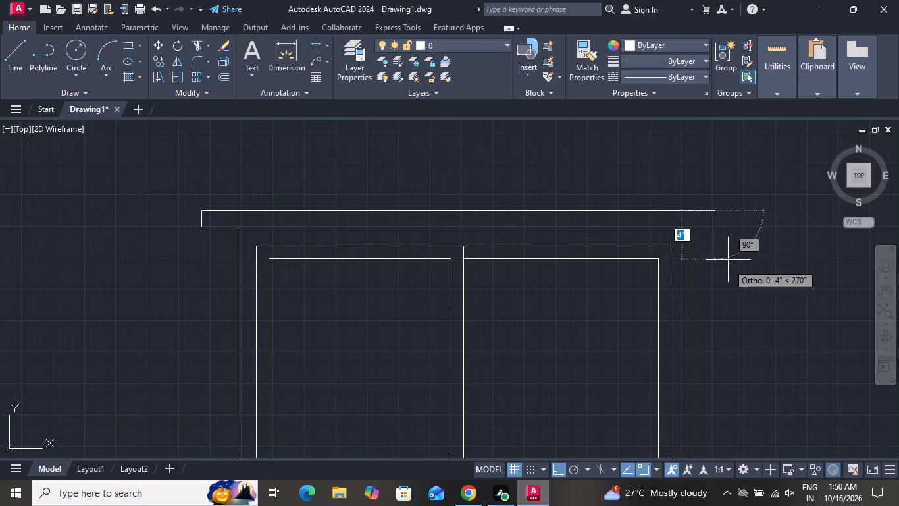
left_click(729, 211)
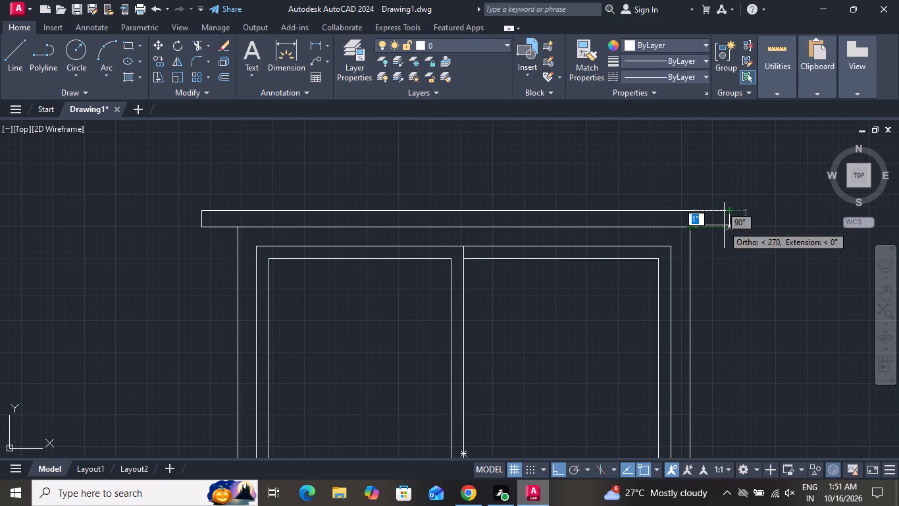
left_click(731, 229)
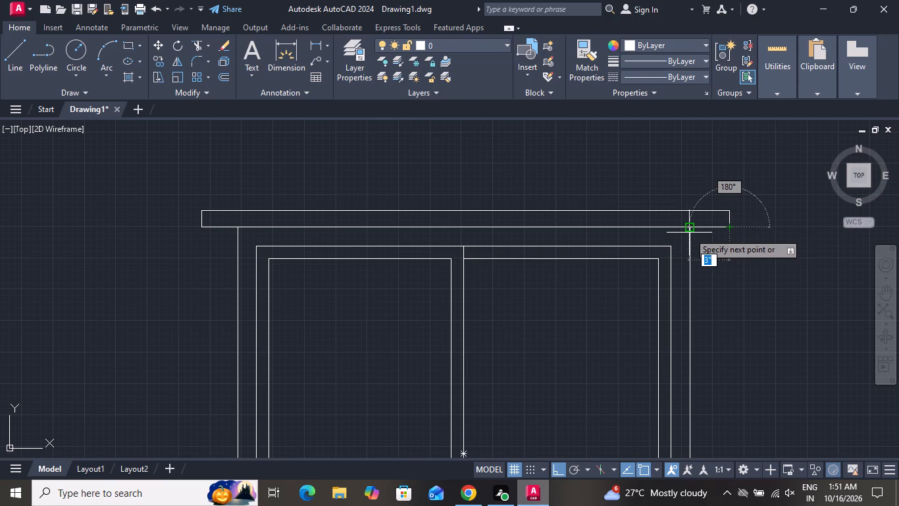
left_click(689, 233)
right_click(688, 233)
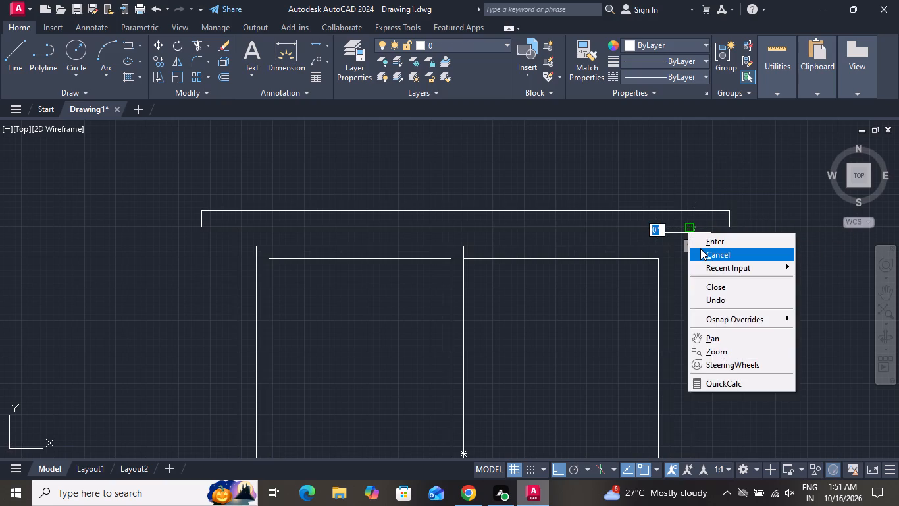
left_click(700, 248)
Draw a sloping line about 2" long at 30° from the top-west corner of the east window's sunshade slab.
scroll(575, 254, "down", 2)
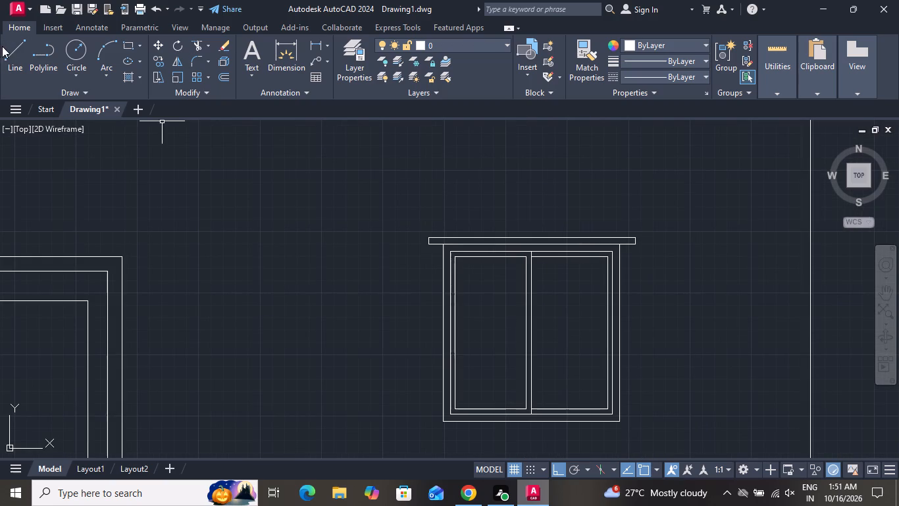
left_click(8, 52)
scroll(440, 223, "up", 2)
scroll(399, 260, "up", 1)
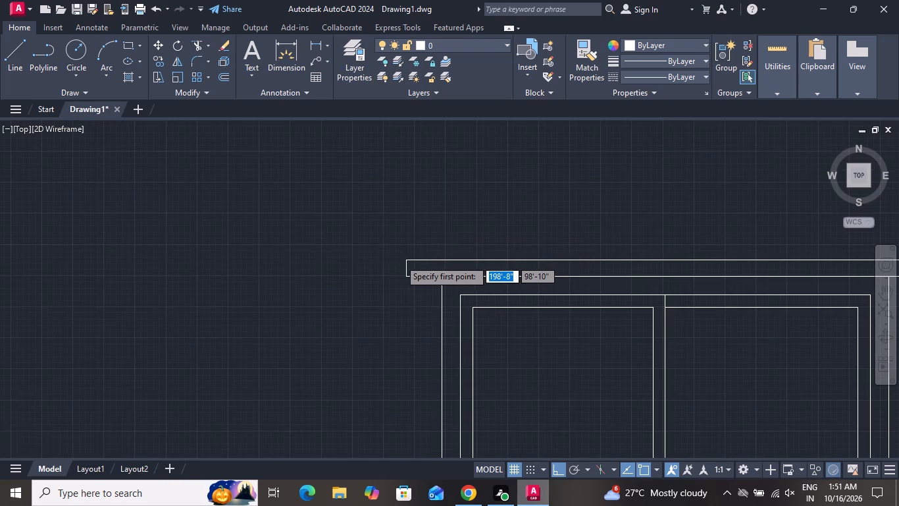
left_click(405, 258)
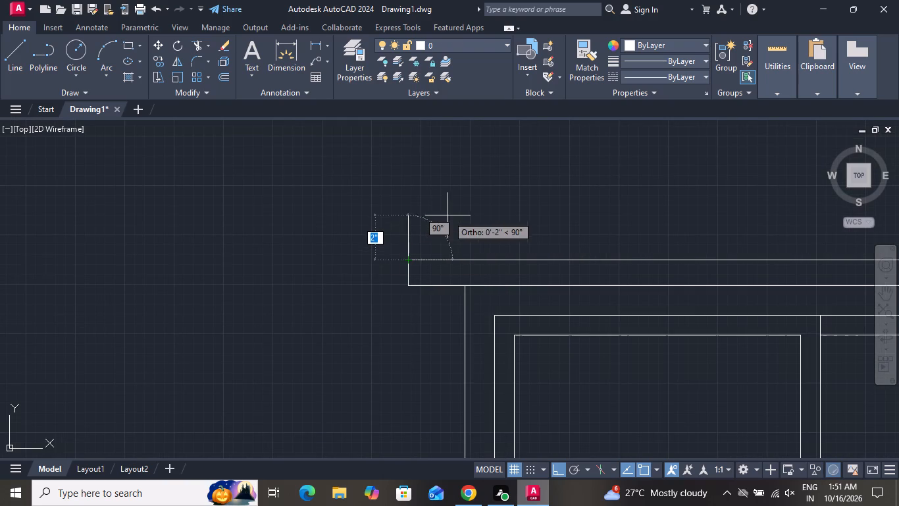
left_click(558, 468)
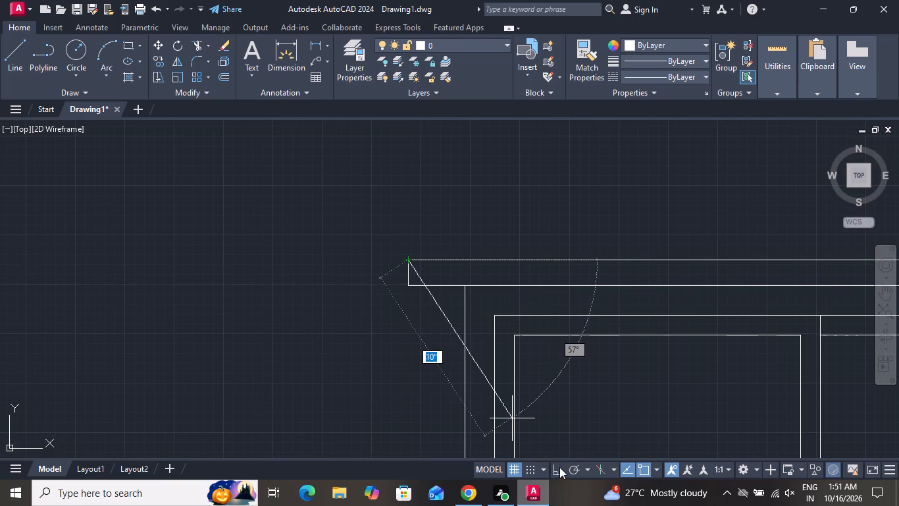
left_click(439, 242)
With Ortho on, continue from the slope's upper end with a horizontal line about 3'-3" east above the slab.
scroll(561, 243, "down", 3)
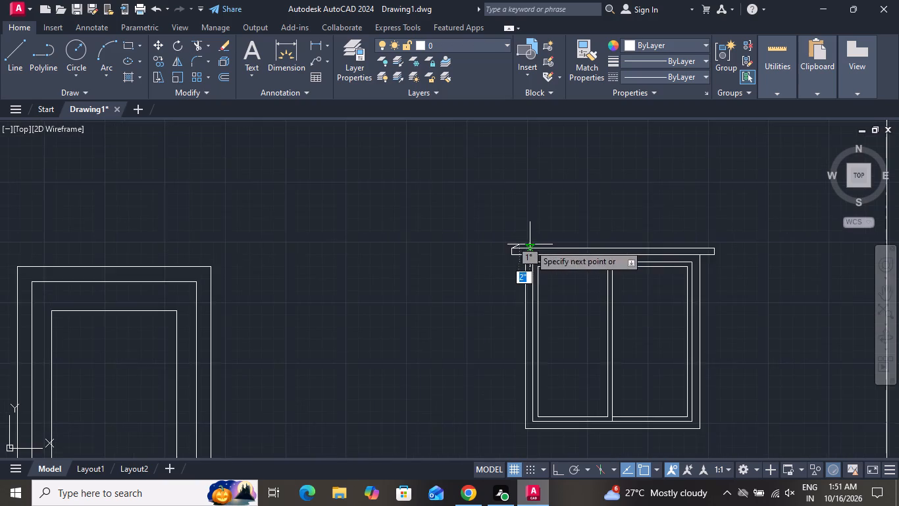
scroll(530, 244, "down", 1)
scroll(668, 237, "up", 3)
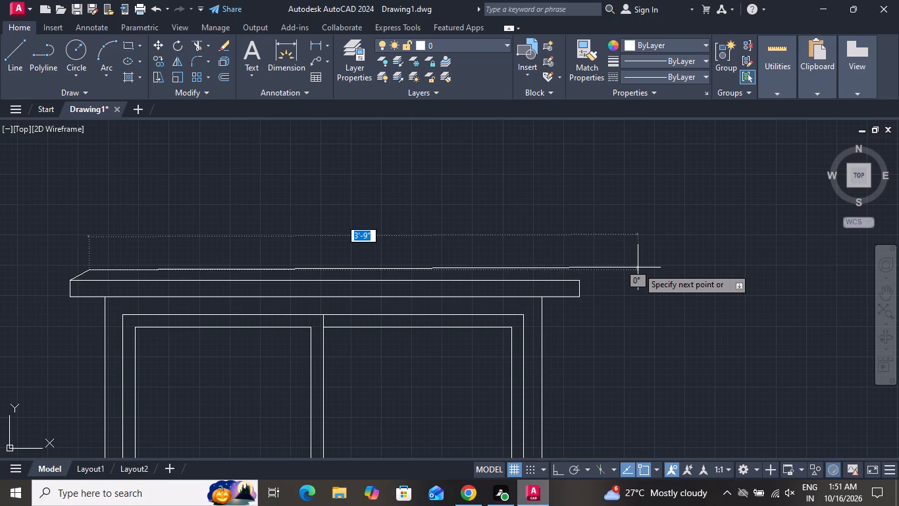
left_click(556, 469)
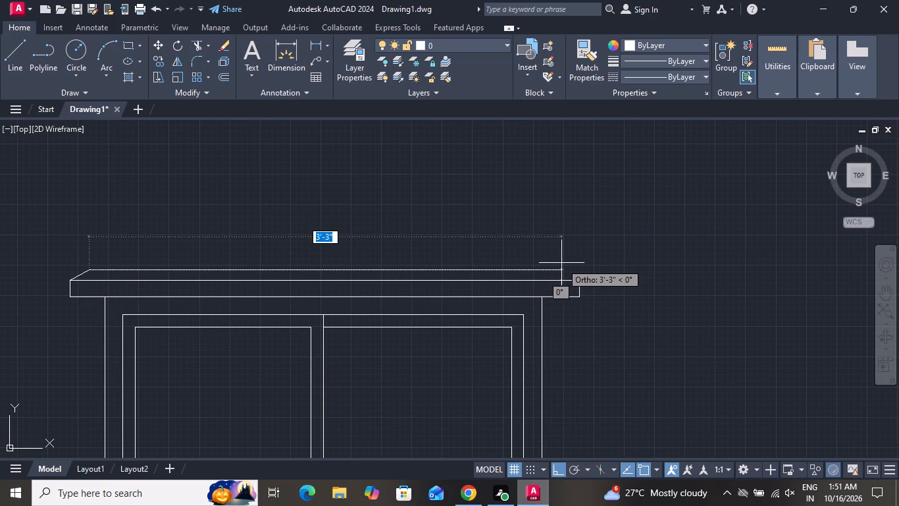
left_click(561, 263)
right_click(561, 263)
left_click(587, 287)
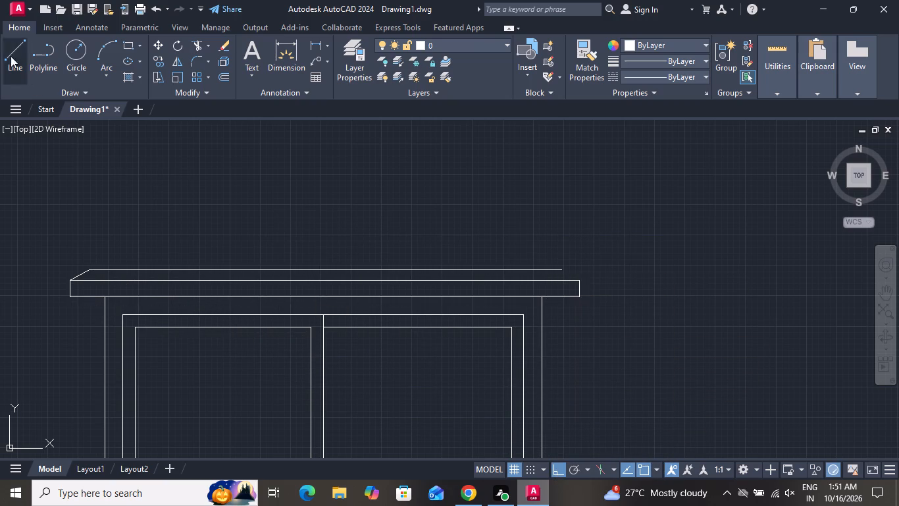
Draw the sloping east edge from the slab's top-east corner to the east end of the upper horizontal line.
left_click(6, 50)
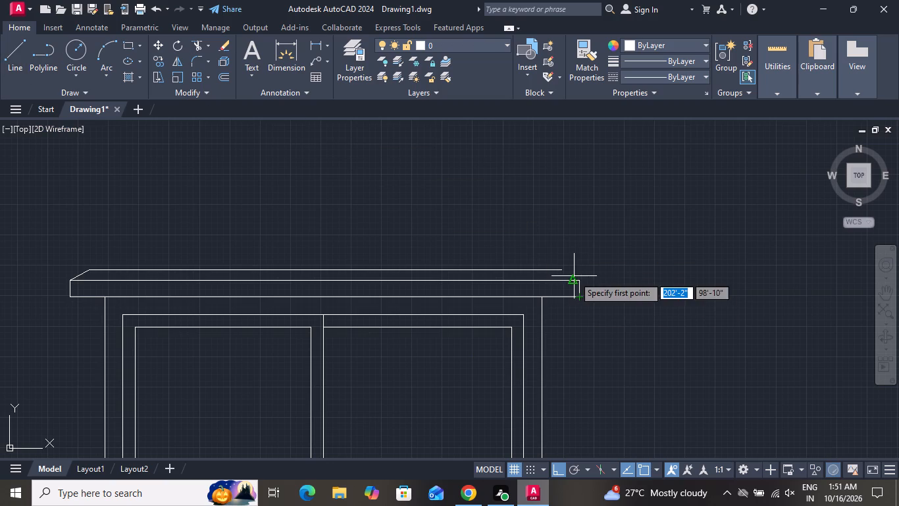
left_click(581, 281)
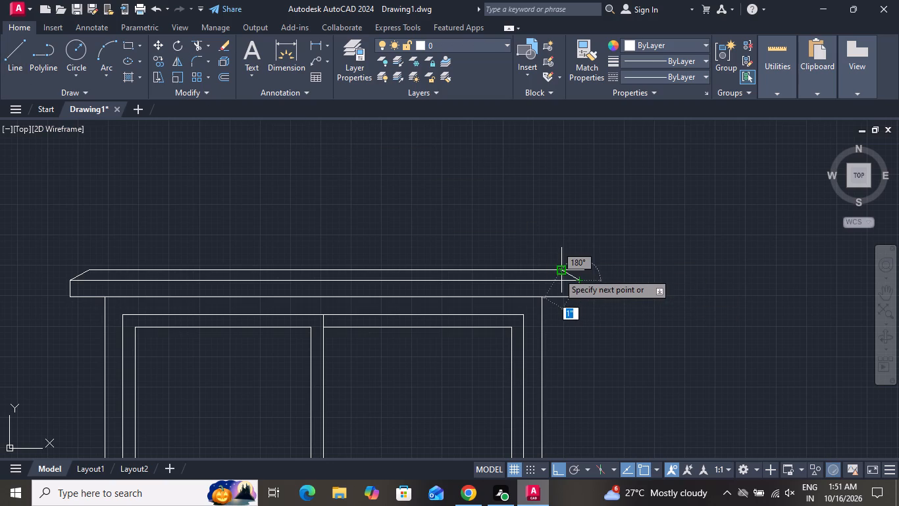
scroll(559, 273, "up", 1)
scroll(559, 273, "down", 1)
scroll(559, 273, "up", 3)
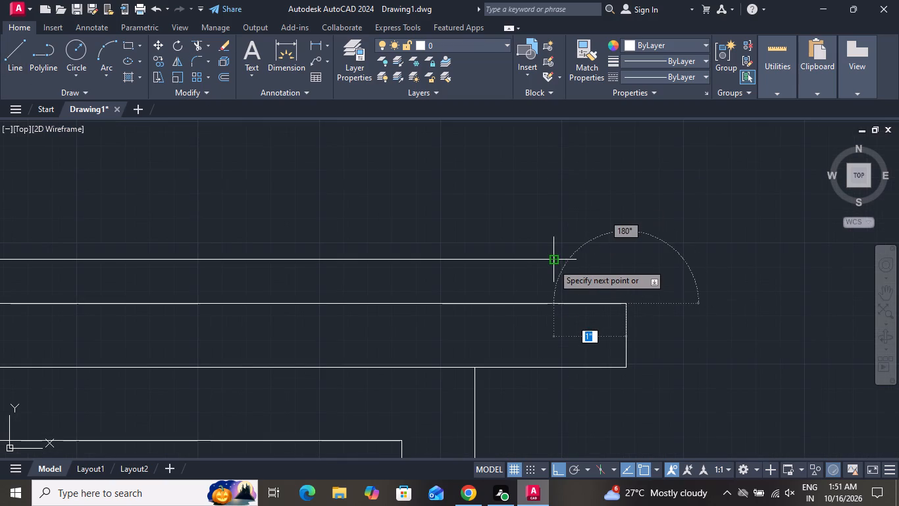
left_click(552, 264)
right_click(552, 264)
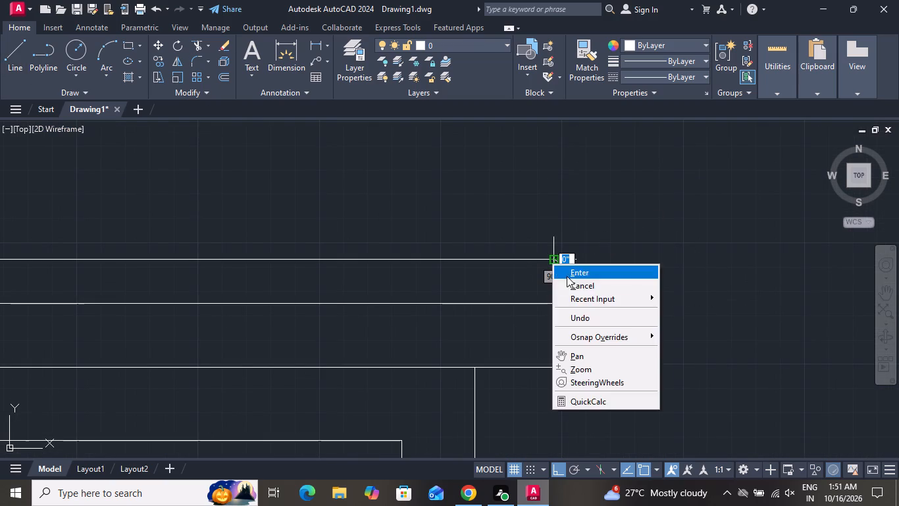
left_click(578, 279)
Delete the uppermost horizontal line of the west window's sunshade.
scroll(627, 252, "down", 1)
scroll(627, 252, "up", 1)
scroll(650, 248, "down", 4)
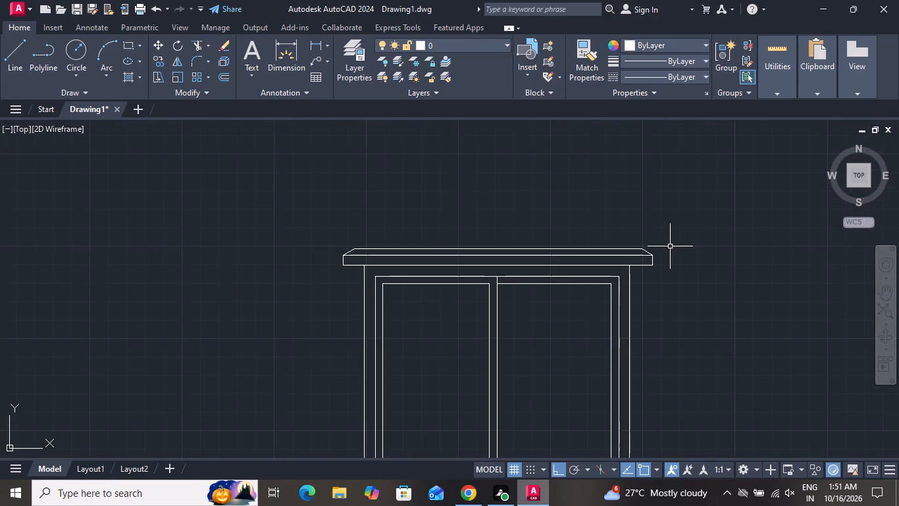
scroll(670, 246, "down", 2)
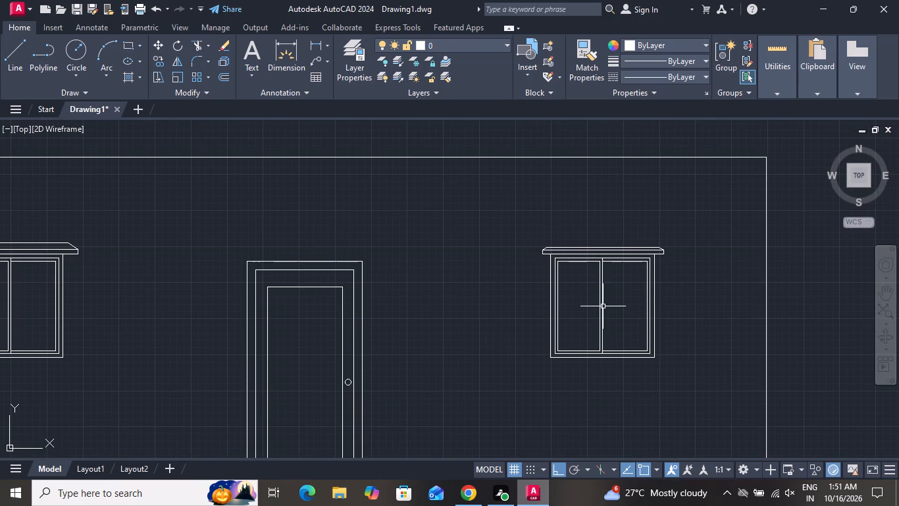
scroll(602, 307, "down", 1)
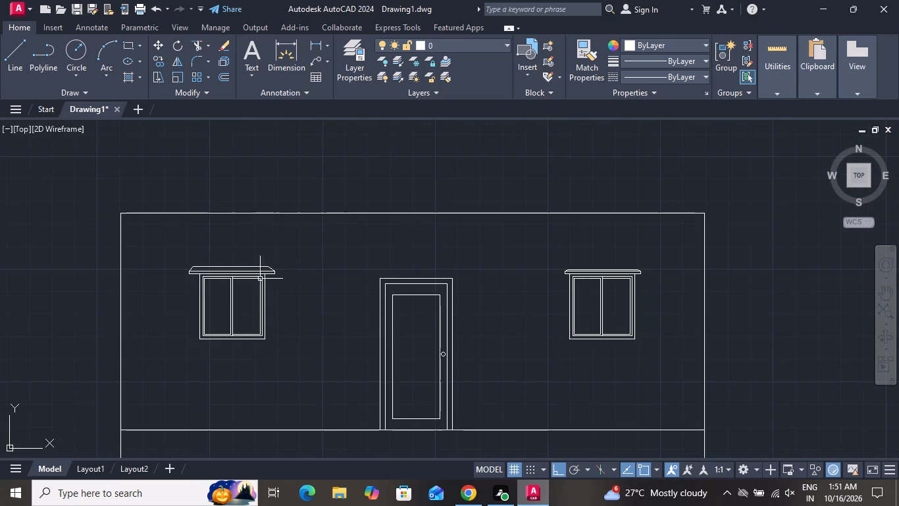
scroll(207, 273, "up", 3)
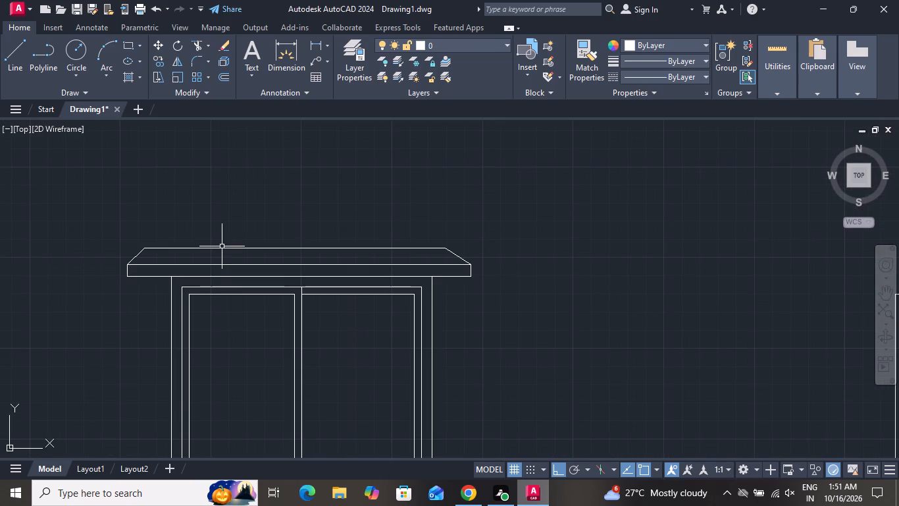
left_click(223, 245)
left_click(222, 252)
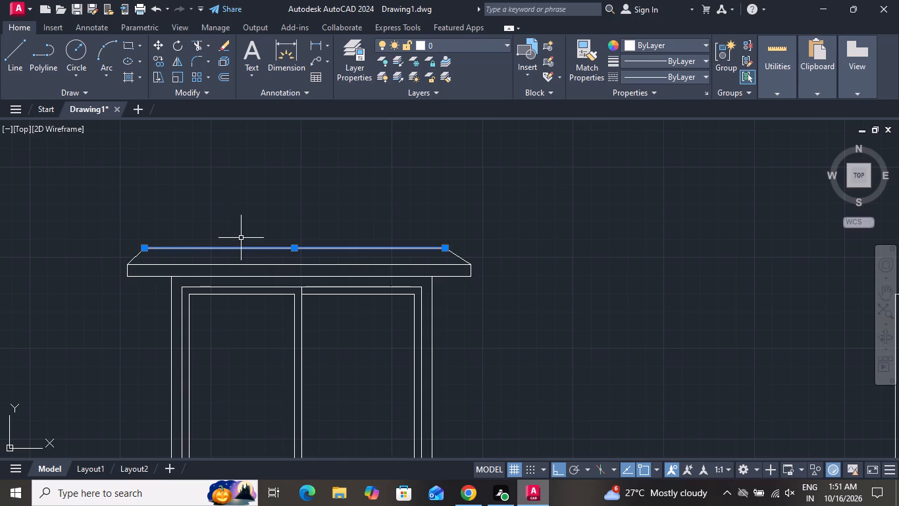
key("Delete")
Draw a lower horizontal line from the midpoint of the west window sunshade's west slope to its east slope.
left_click(9, 51)
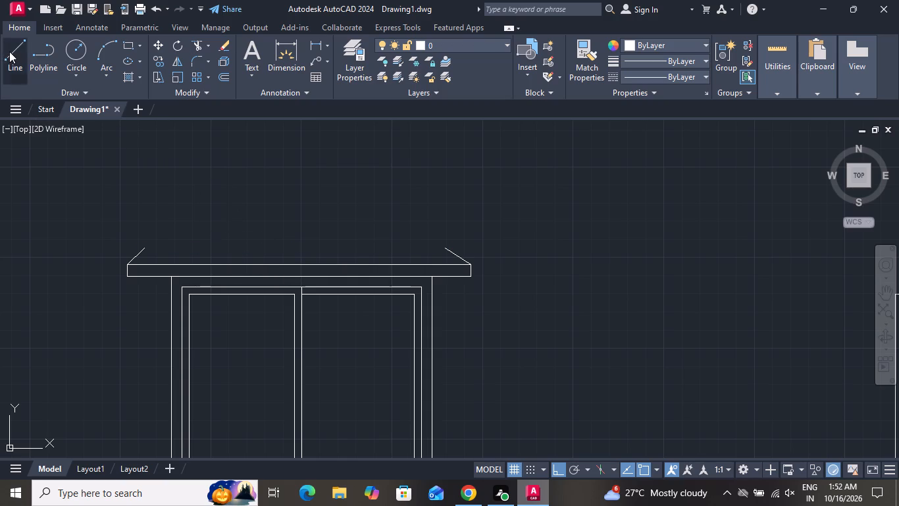
scroll(136, 271, "down", 1)
scroll(136, 271, "up", 2)
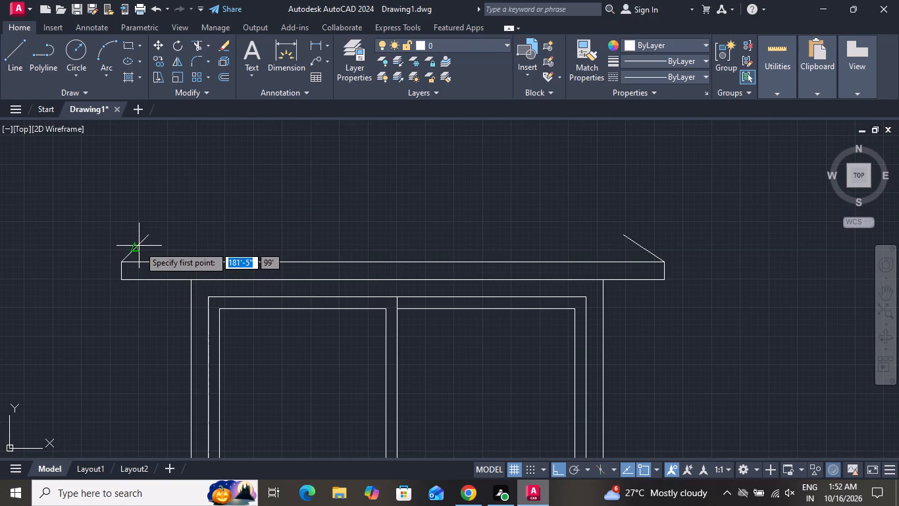
left_click_drag(138, 244, 147, 246)
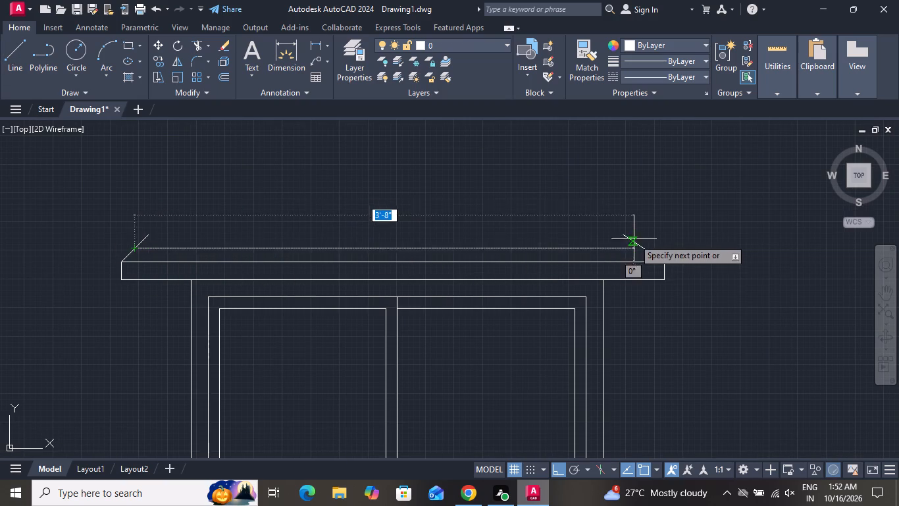
left_click(642, 247)
right_click(642, 247)
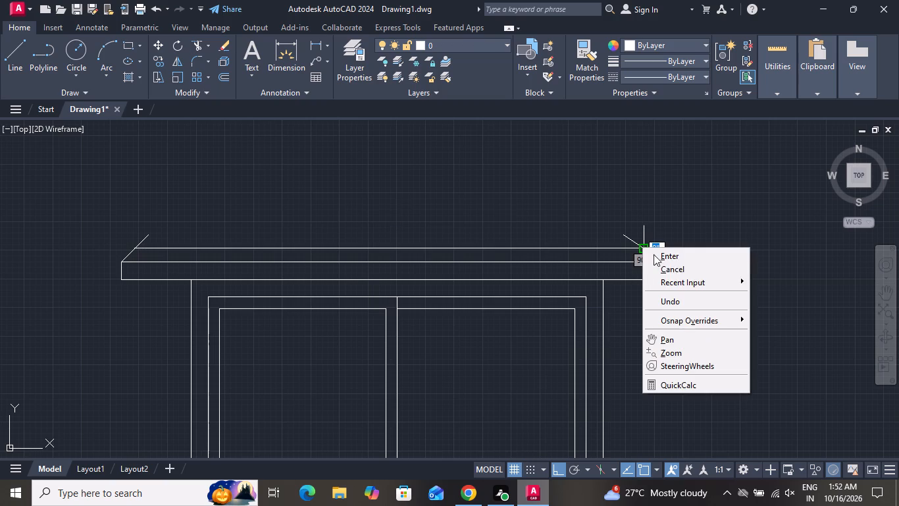
left_click(663, 267)
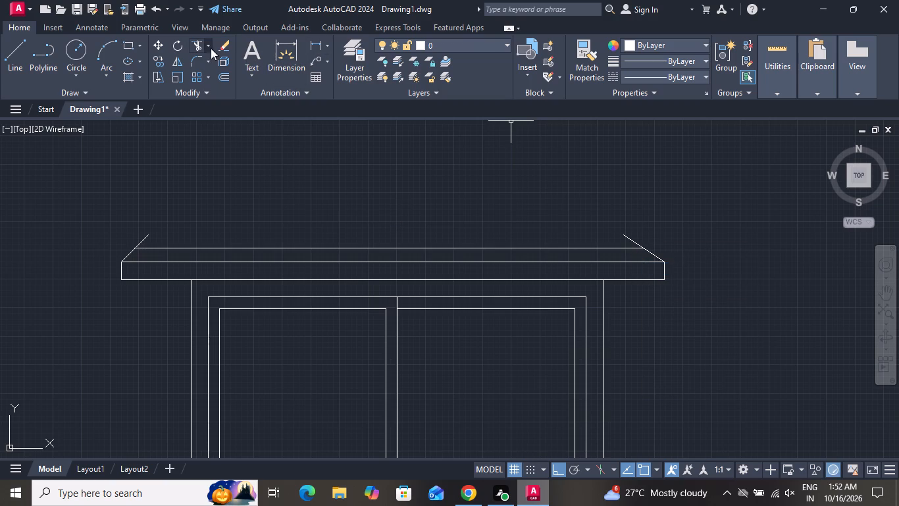
Trim both sloping edges of the west window's sunshade above the new horizontal line.
left_click(197, 47)
left_click(141, 239)
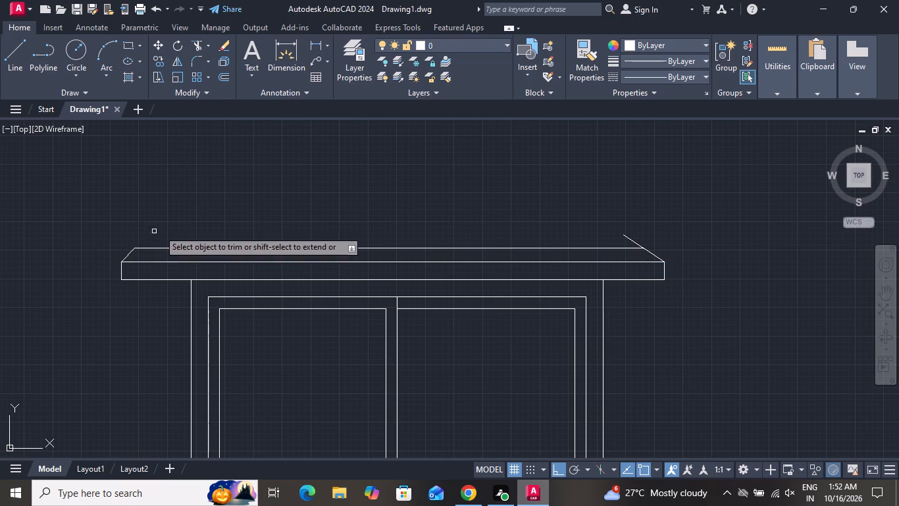
left_click(630, 238)
right_click(601, 199)
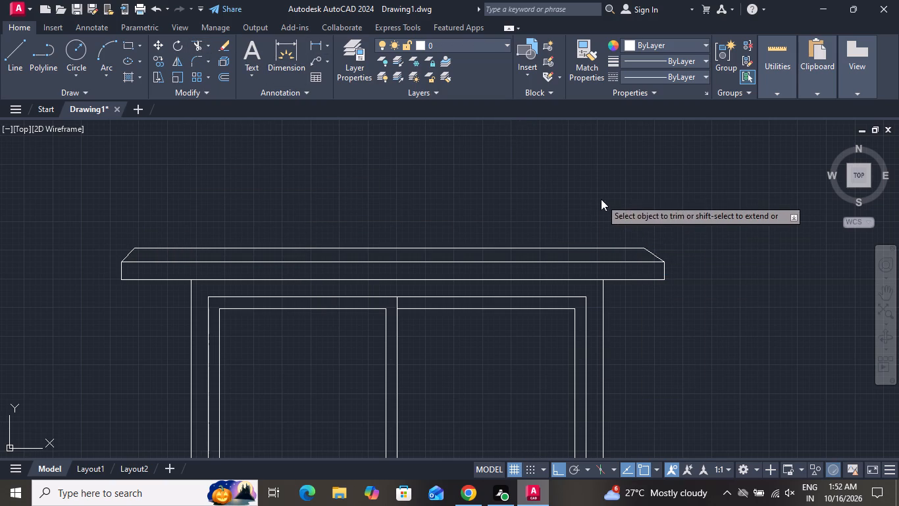
left_click(621, 219)
Outline the door's sunshade slab from about 5" west of its top-west corner: about 3" up, 4' east, 3" down, back to the top-east corner.
scroll(498, 274, "down", 5)
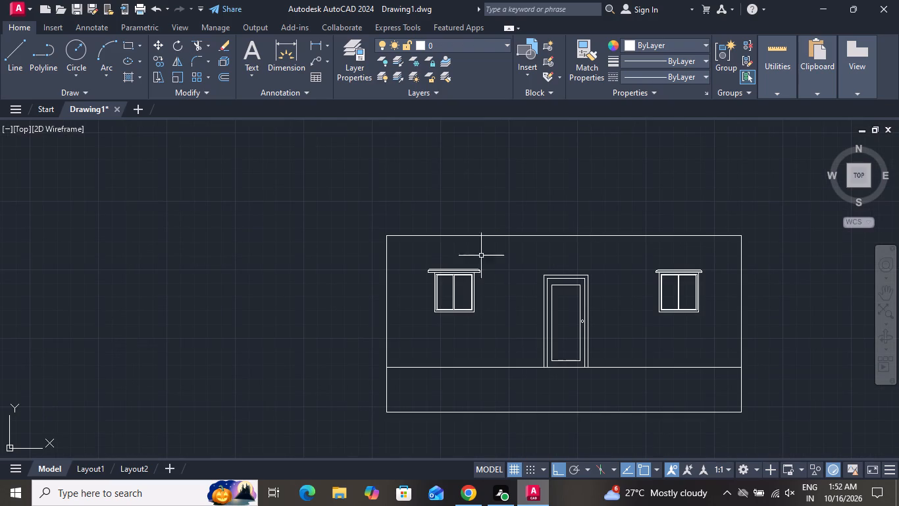
scroll(667, 298, "up", 1)
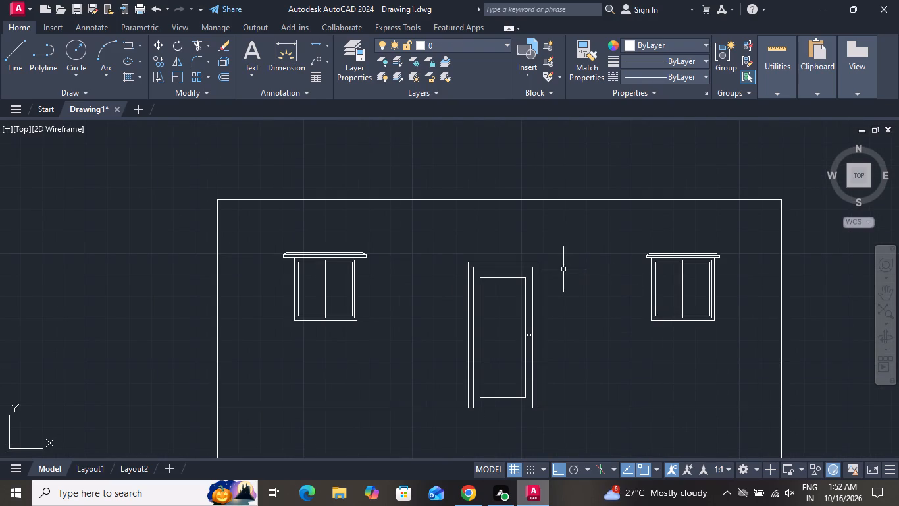
left_click(7, 47)
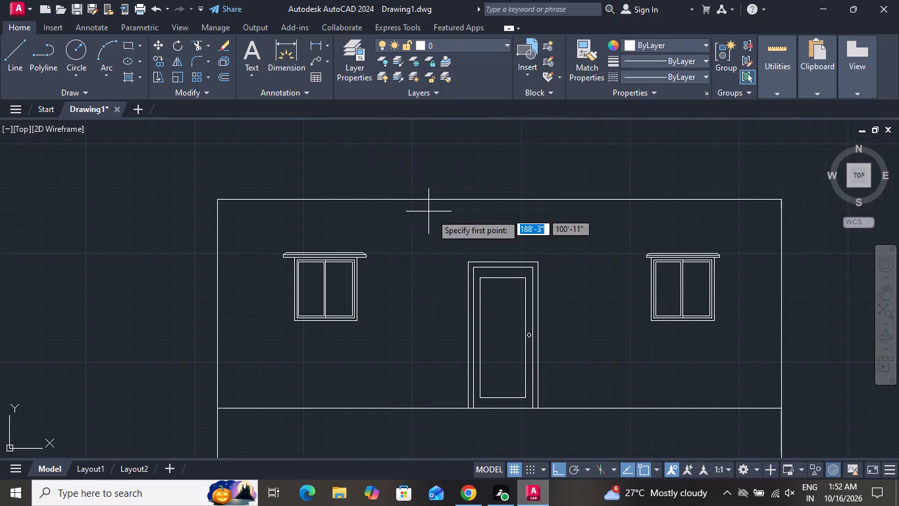
scroll(436, 219, "up", 2)
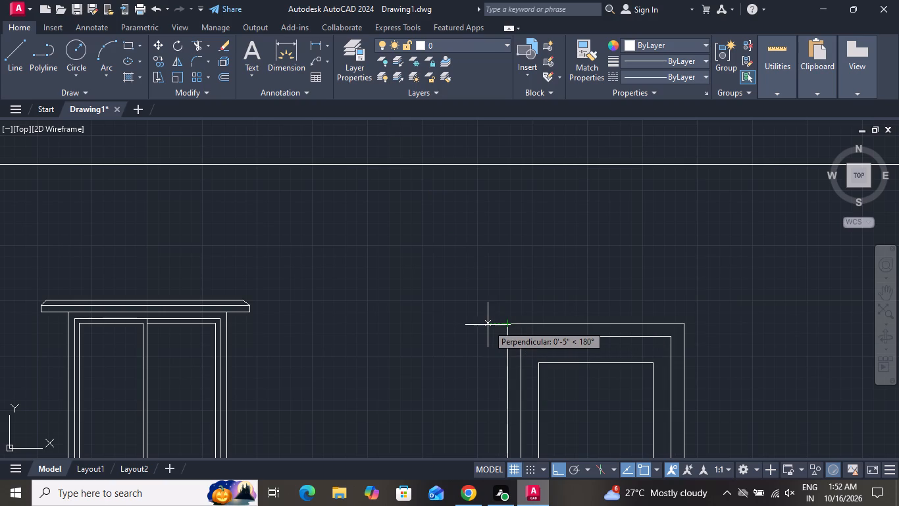
left_click(488, 325)
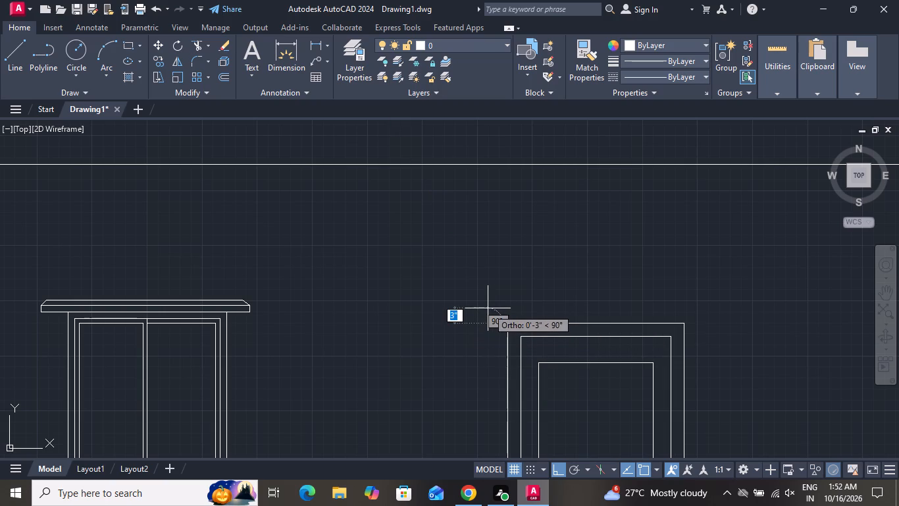
left_click(488, 312)
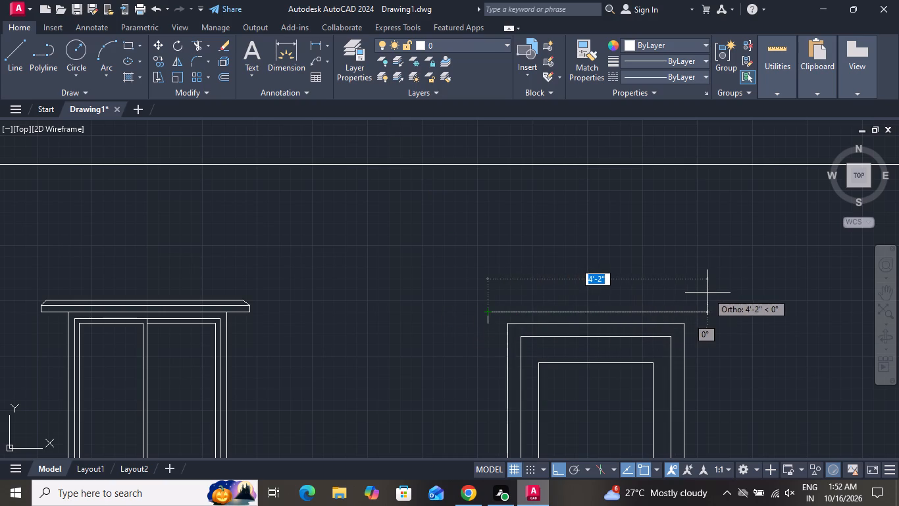
scroll(702, 292, "up", 2)
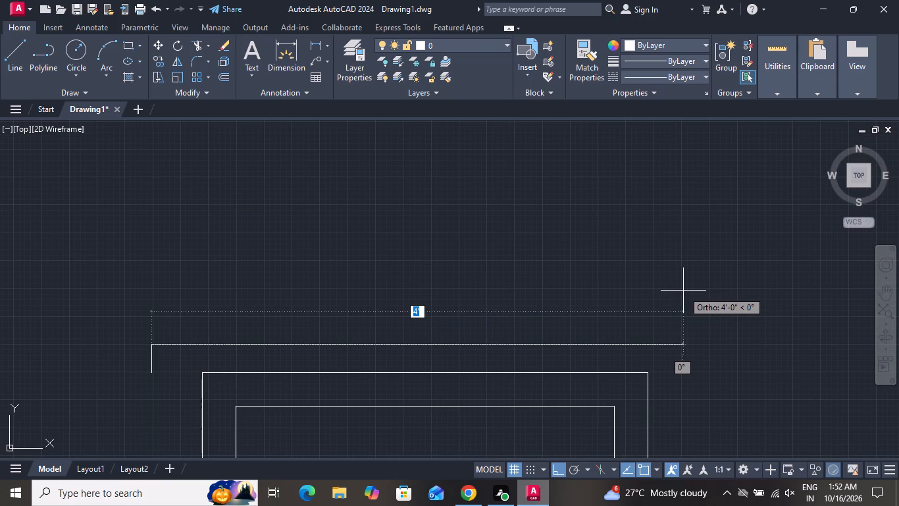
left_click(683, 291)
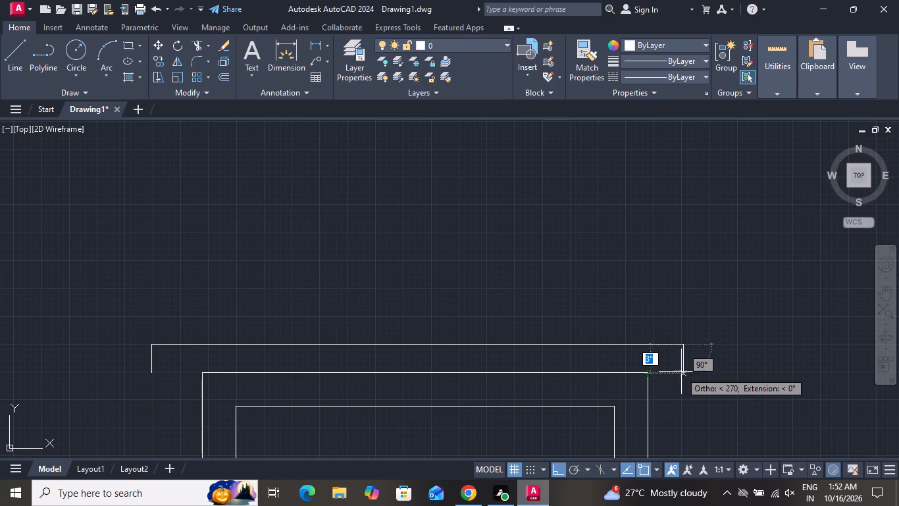
left_click(683, 372)
left_click(648, 374)
right_click(650, 370)
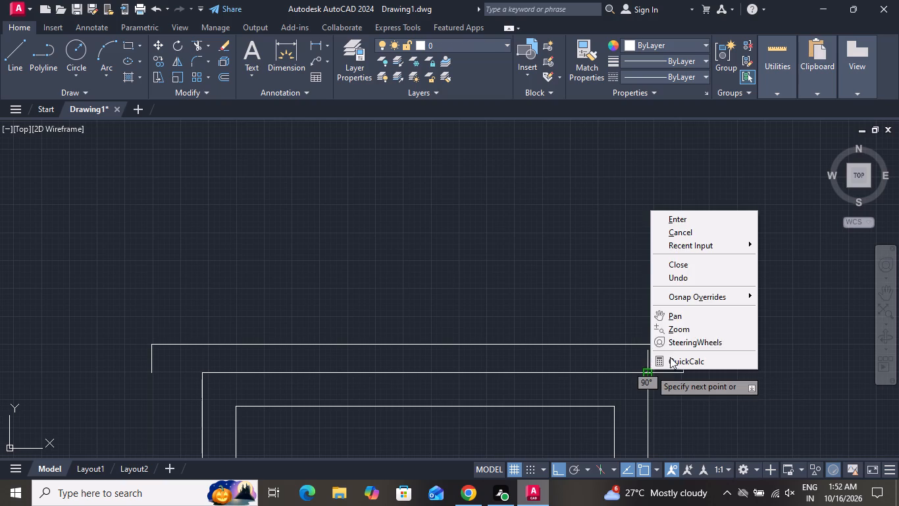
left_click(667, 231)
Draw the west part of the door sunshade slab's bottom edge, from its west end to the door's top-west corner.
left_click(22, 59)
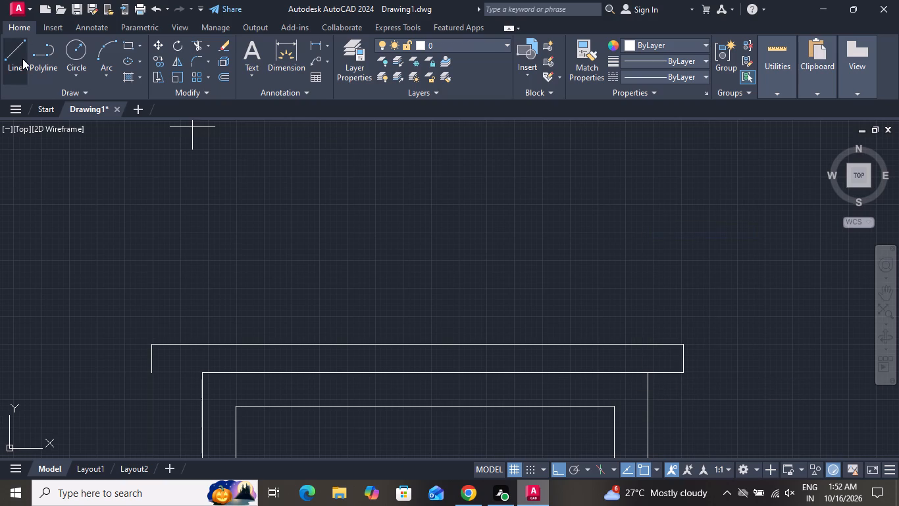
left_click(151, 374)
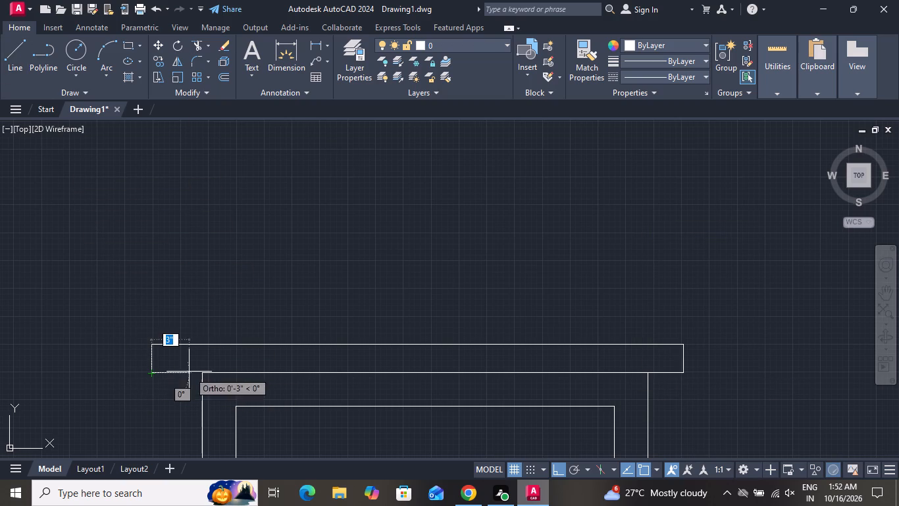
left_click(201, 373)
right_click(203, 373)
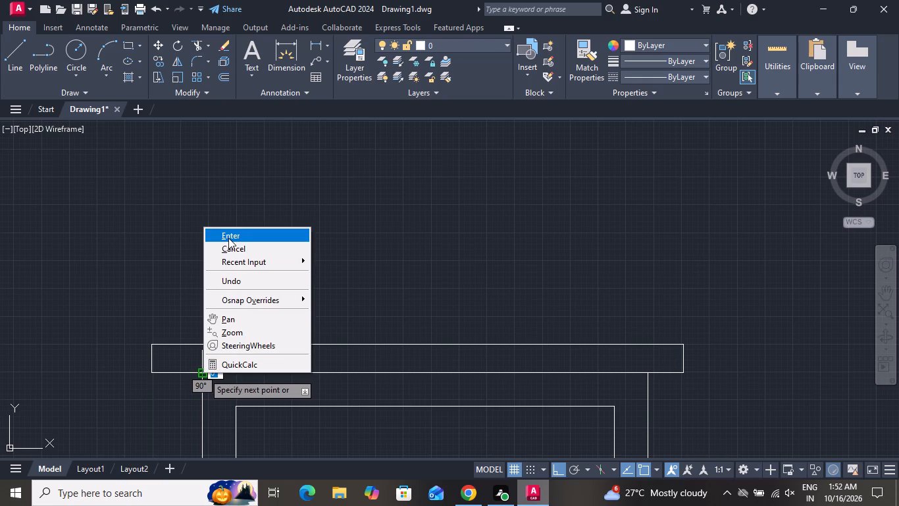
left_click(228, 238)
Delete the vertical east edge of the door's sunshade slab.
scroll(351, 277, "down", 2)
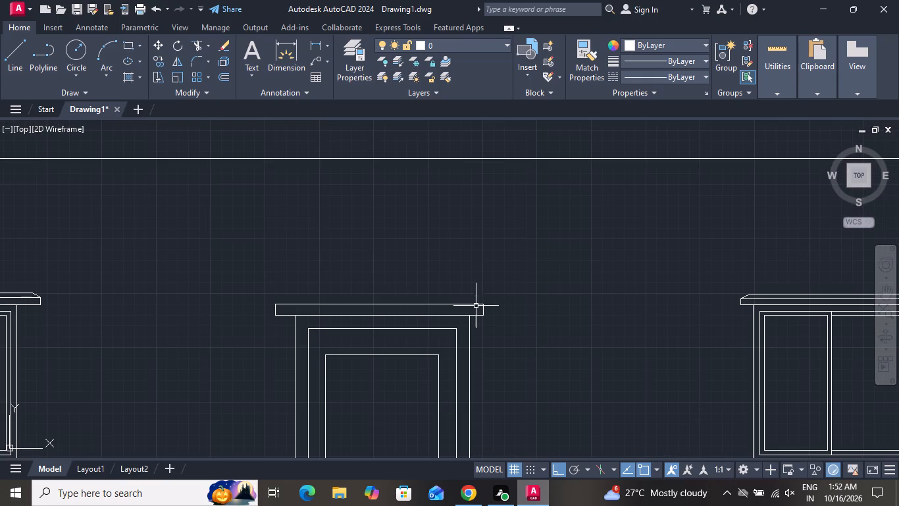
left_click(488, 311)
left_click(480, 311)
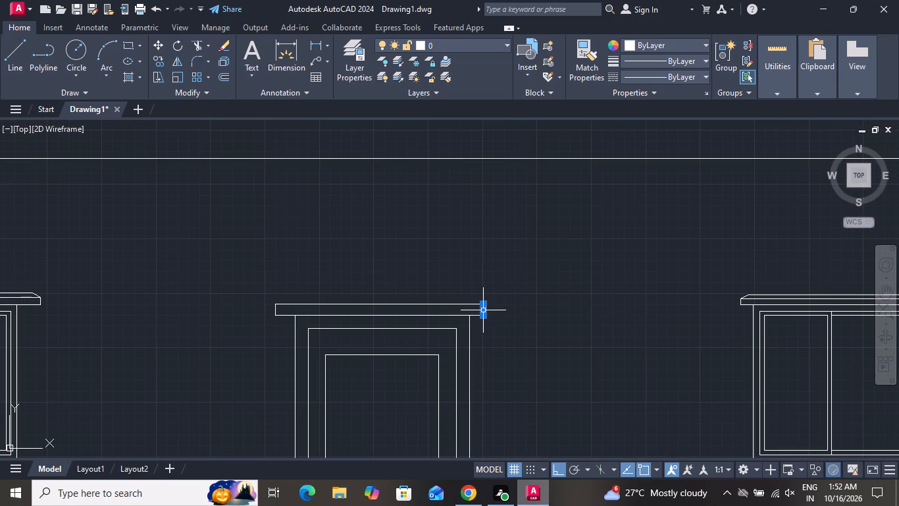
key("Delete")
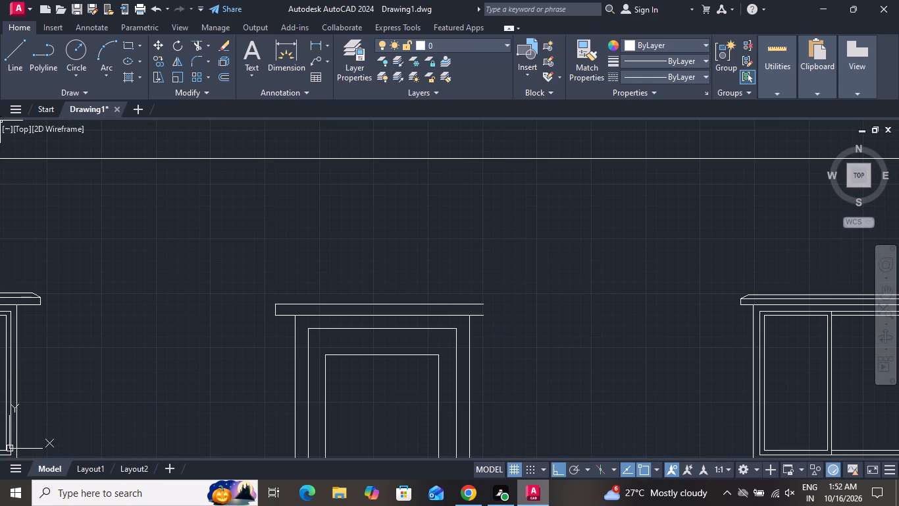
Extend the door's sunshade slab with lines about 2" east from its top edge, 3" down, and 2" back to the bottom edge.
left_click(9, 65)
scroll(487, 291, "up", 1)
scroll(487, 291, "down", 1)
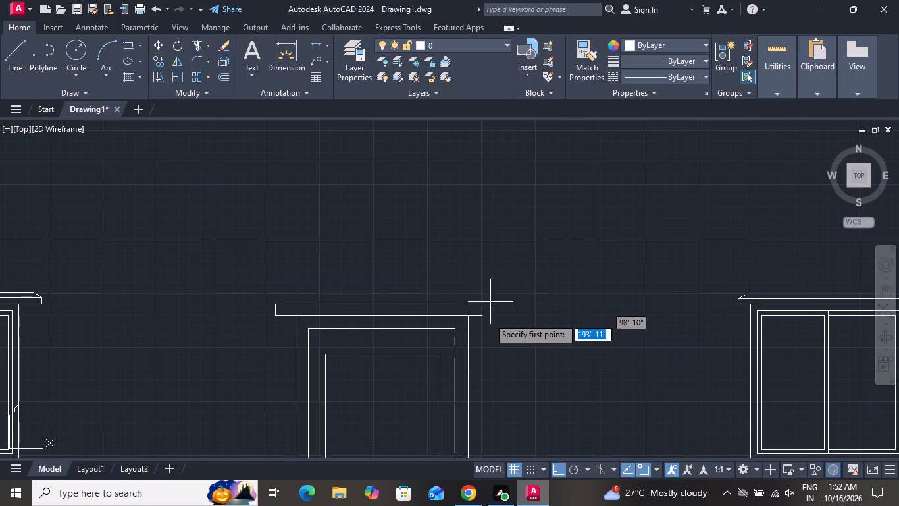
left_click(480, 304)
left_click(492, 304)
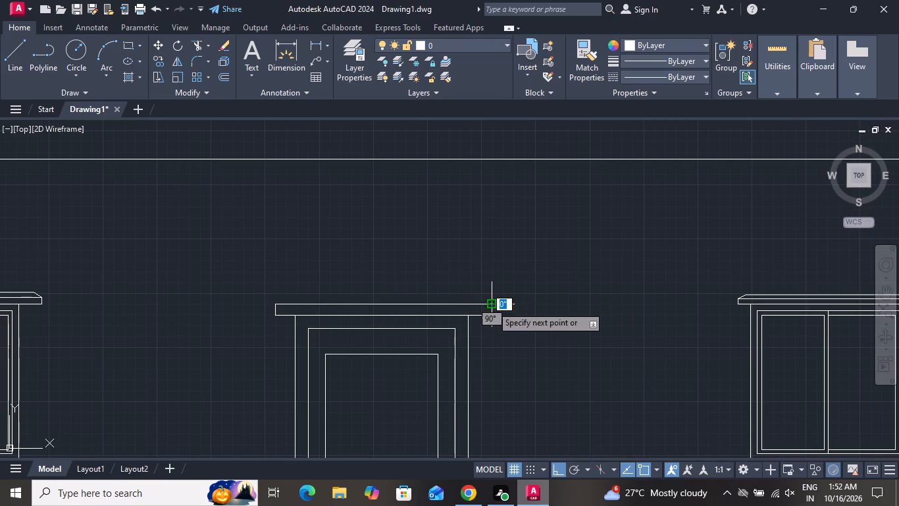
scroll(490, 318, "up", 1)
scroll(490, 318, "down", 1)
scroll(488, 318, "up", 1)
scroll(488, 318, "down", 1)
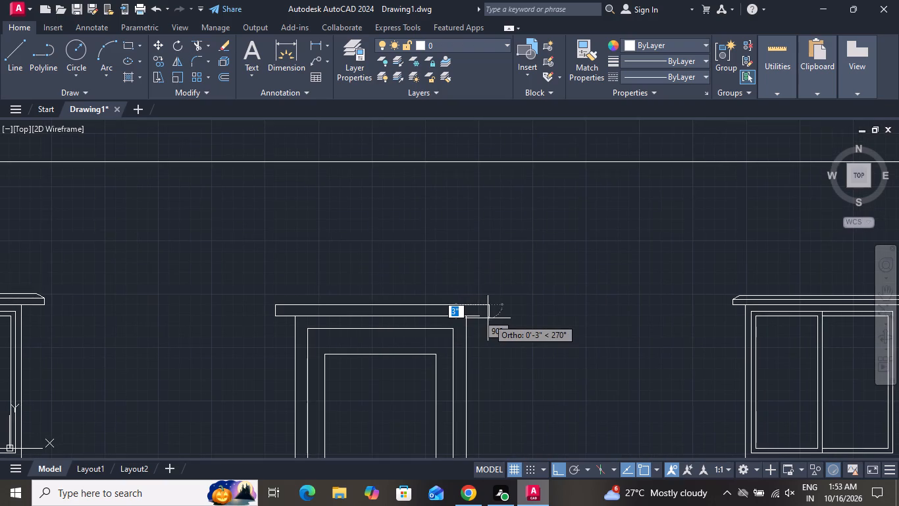
scroll(488, 318, "up", 1)
scroll(488, 318, "down", 1)
scroll(488, 317, "up", 3)
scroll(487, 316, "down", 1)
scroll(471, 312, "up", 4)
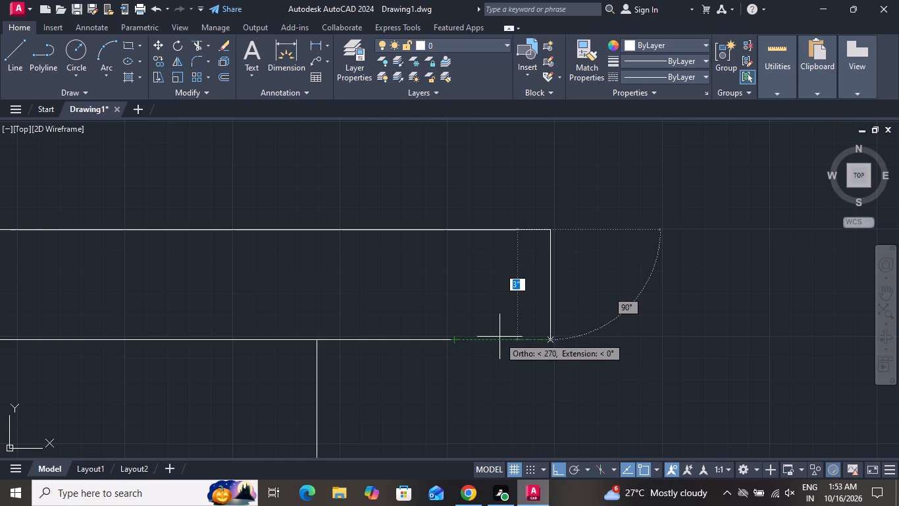
left_click(550, 340)
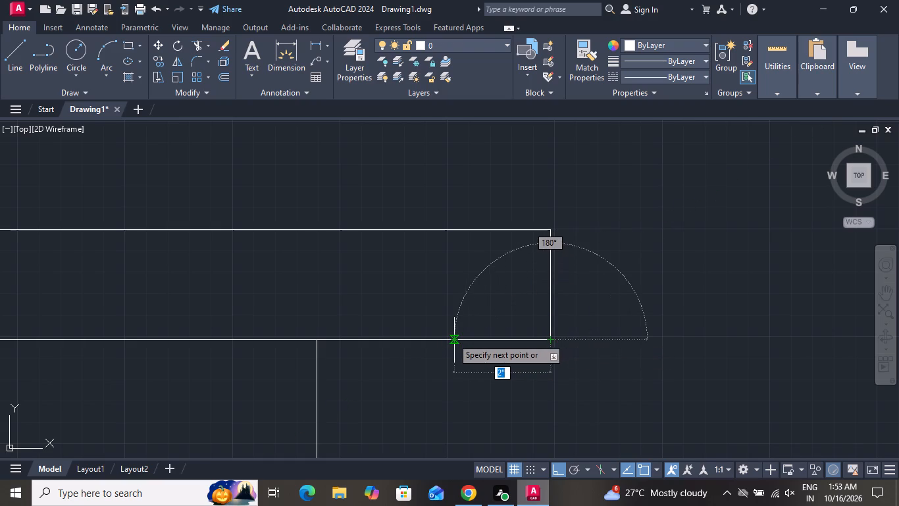
left_click(451, 339)
right_click(451, 339)
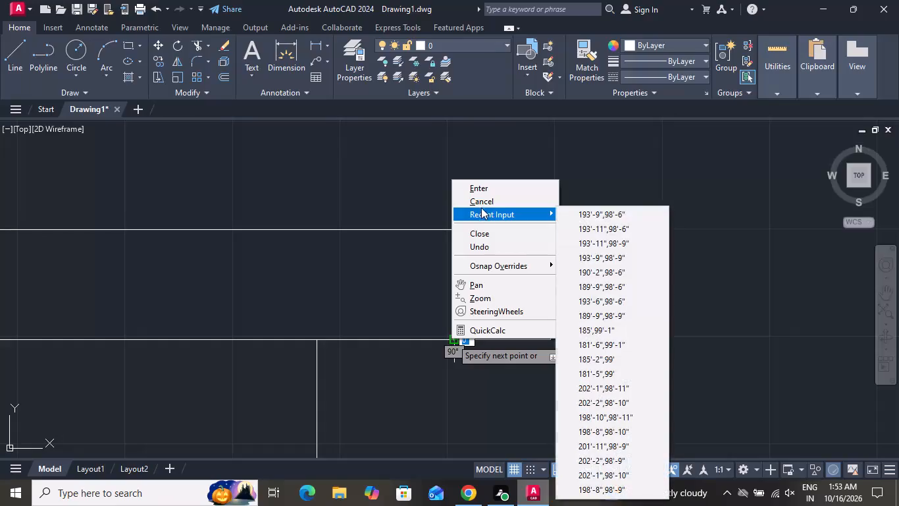
left_click(481, 206)
With Ortho off, draw a line about 3" at 30° from the door sunshade slab's top-west corner, then about 3'-10" horizontally east.
scroll(500, 273, "down", 6)
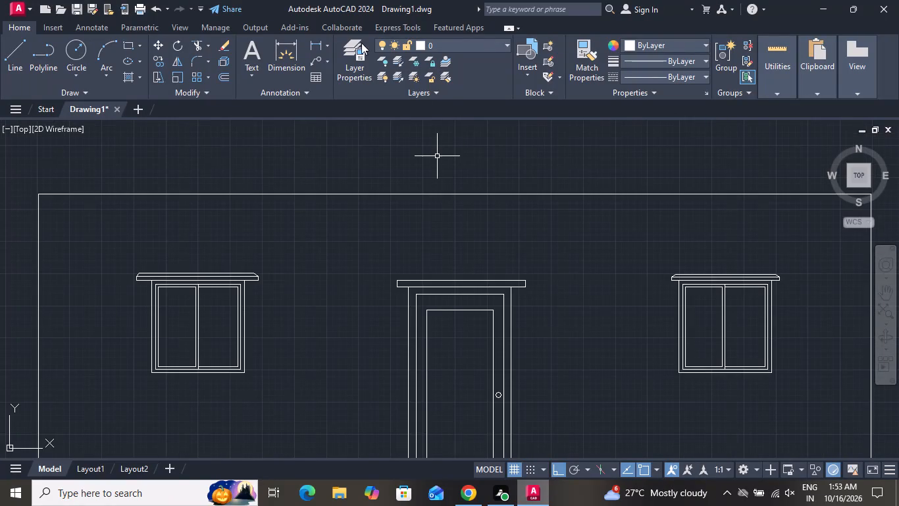
left_click(11, 59)
scroll(461, 267, "up", 3)
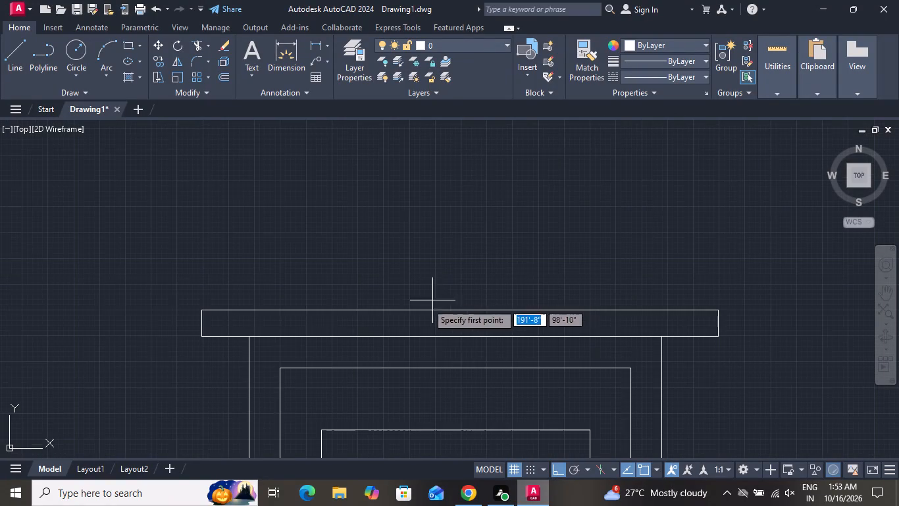
left_click(202, 314)
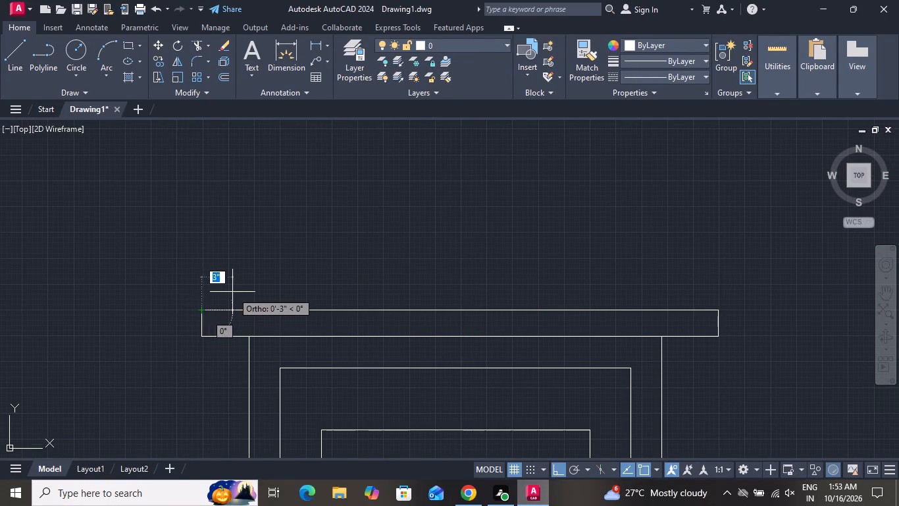
left_click(559, 472)
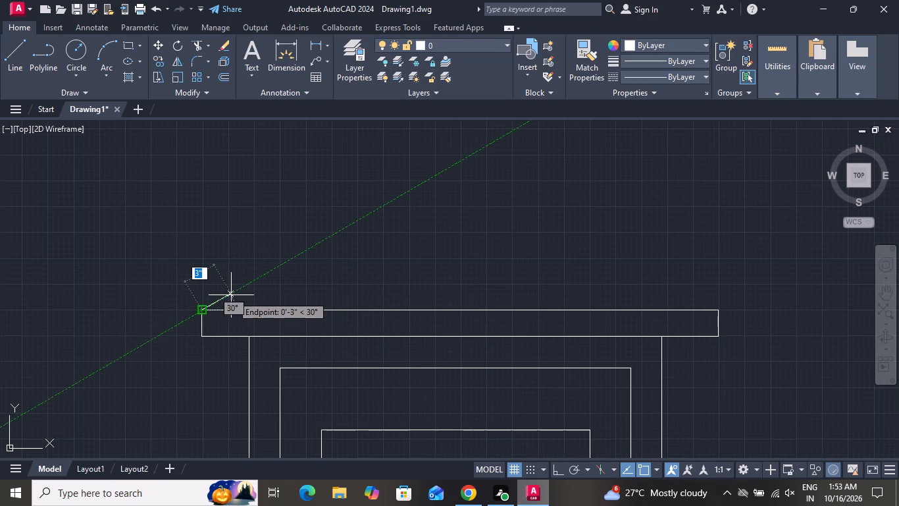
left_click(230, 295)
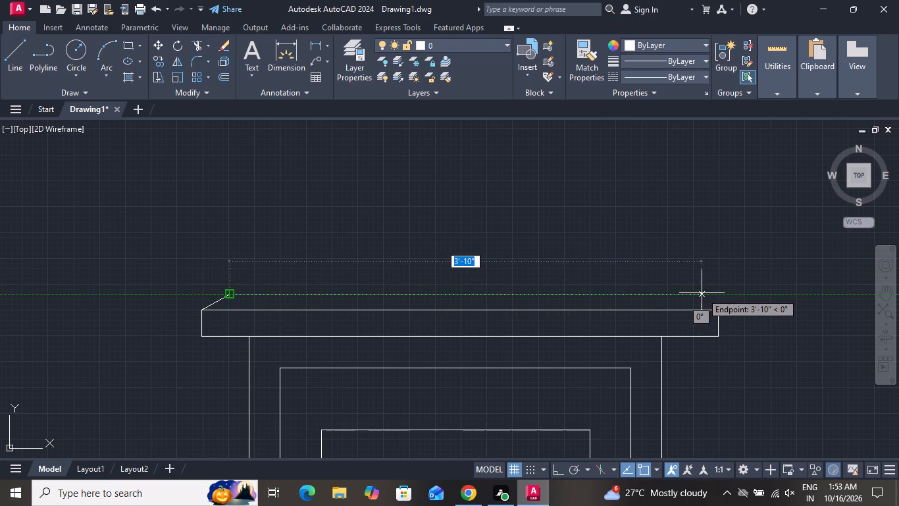
left_click(702, 292)
right_click(703, 293)
left_click(736, 314)
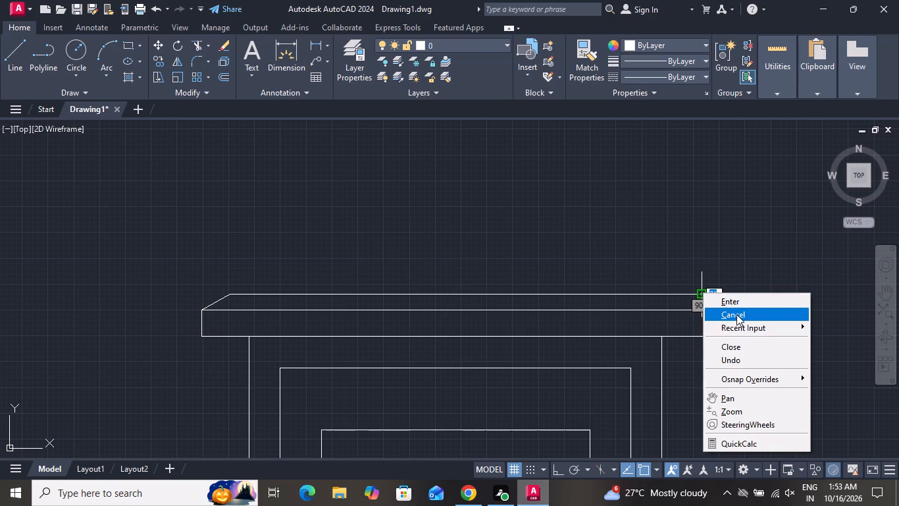
Draw the door sunshade's east slope, about 3" long at 144°, from the slab's top-east corner to the upper horizontal line.
left_click(18, 51)
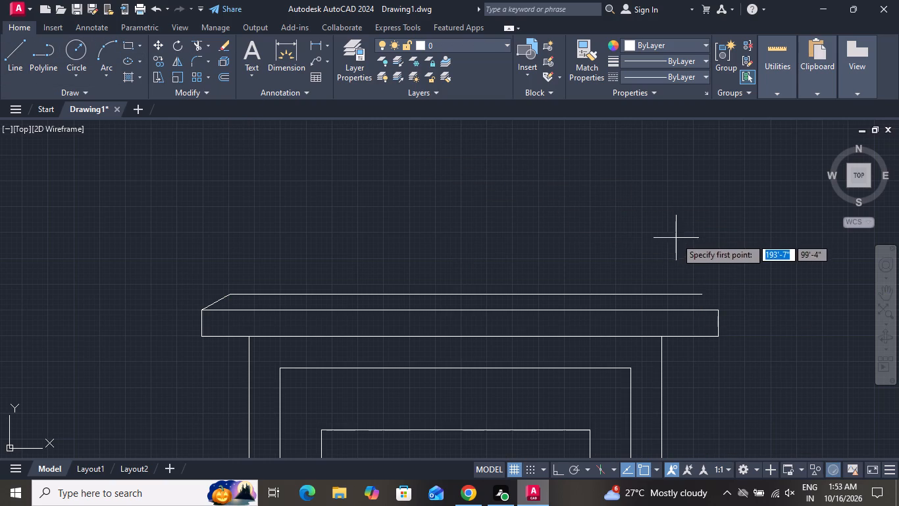
scroll(729, 333, "up", 2)
scroll(729, 333, "down", 1)
left_click(705, 303)
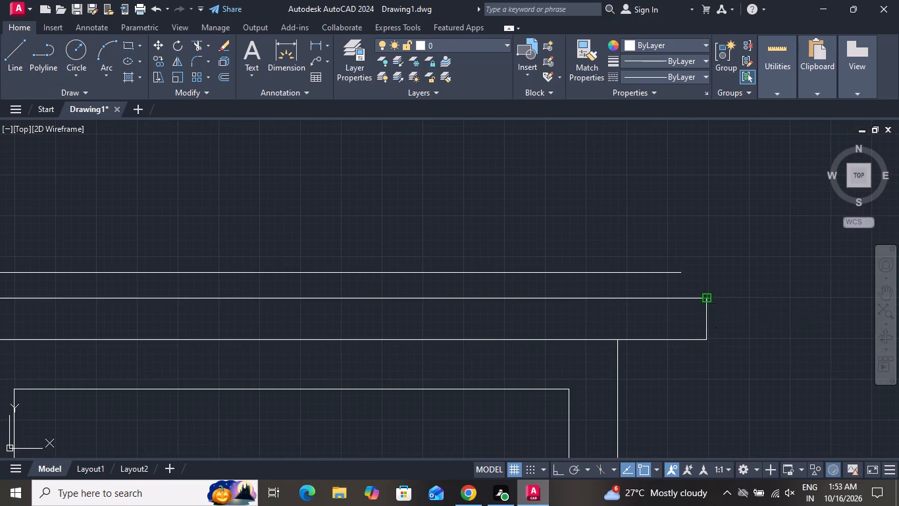
left_click(704, 297)
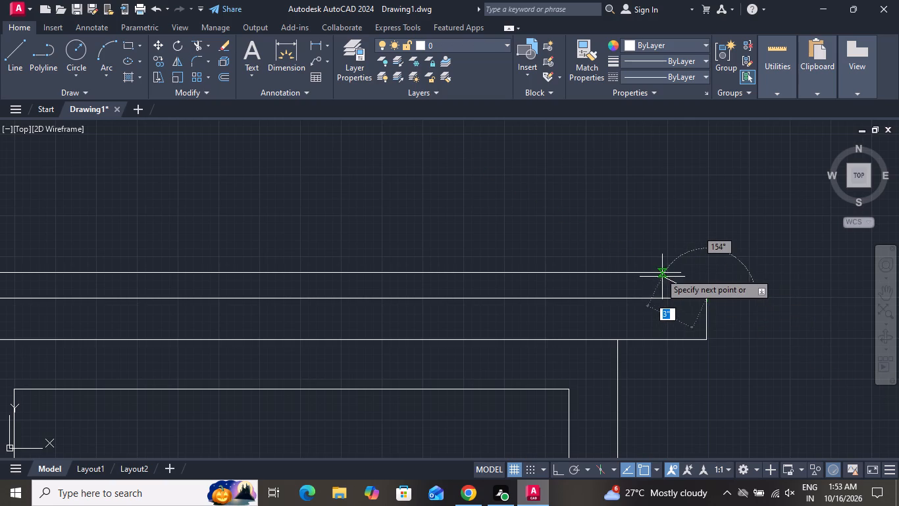
scroll(657, 274, "up", 3)
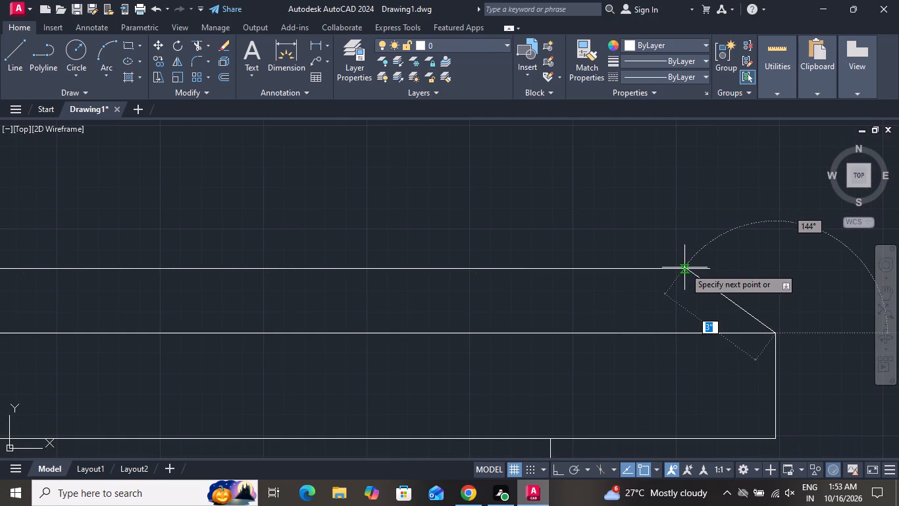
left_click(684, 267)
right_click(652, 308)
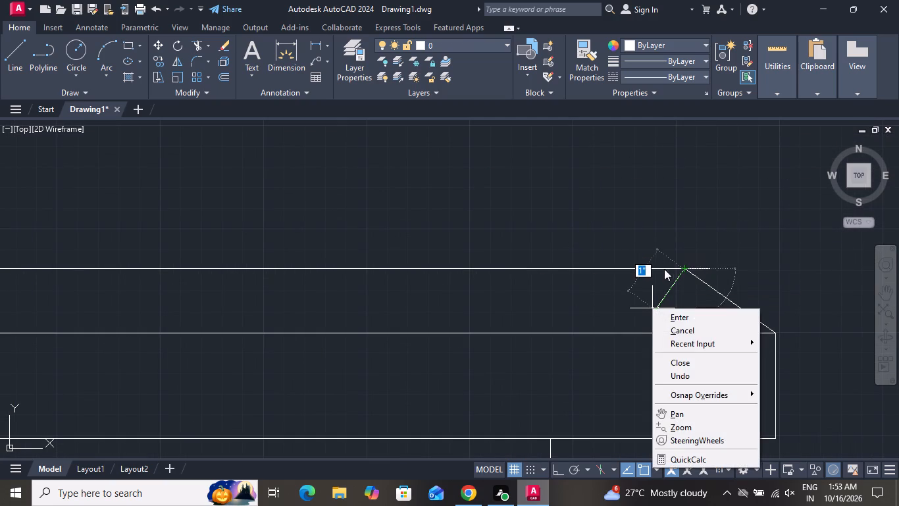
left_click(685, 331)
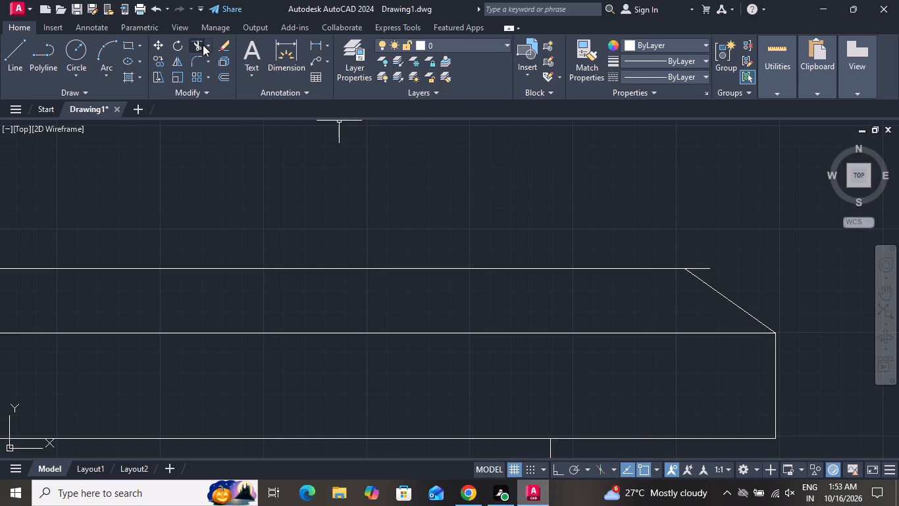
Trim the upper horizontal line of the door's sunshade where it projects past the east slope.
left_click(203, 45)
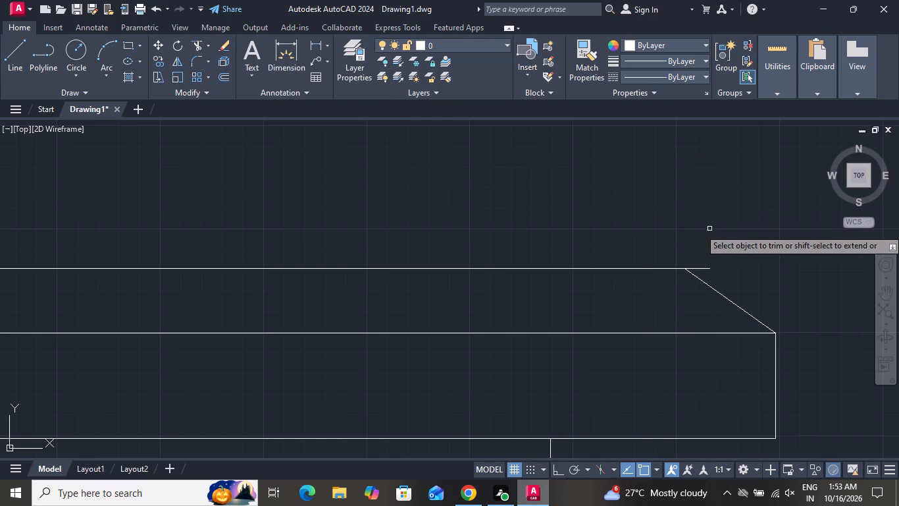
left_click(706, 267)
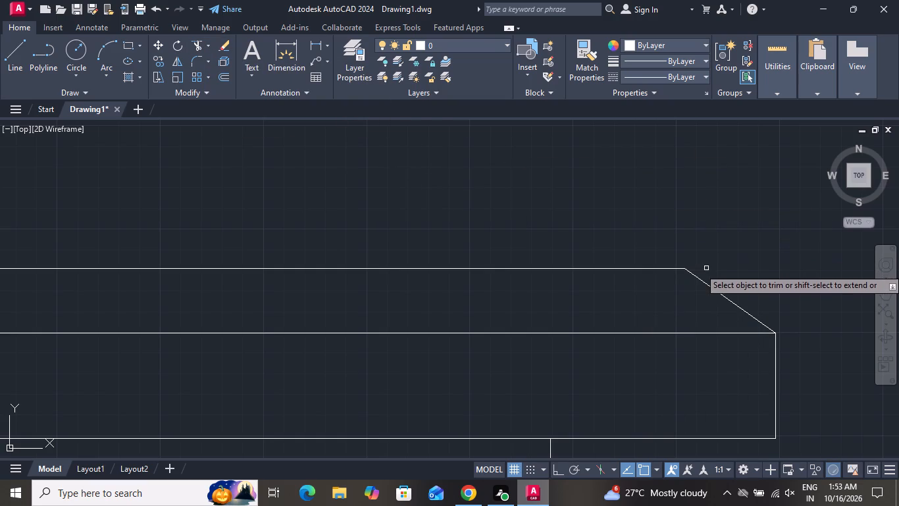
right_click(495, 176)
left_click(530, 191)
Delete the east window's old sunshade, including the leftover slope and edge lines at its east end.
scroll(528, 192, "down", 3)
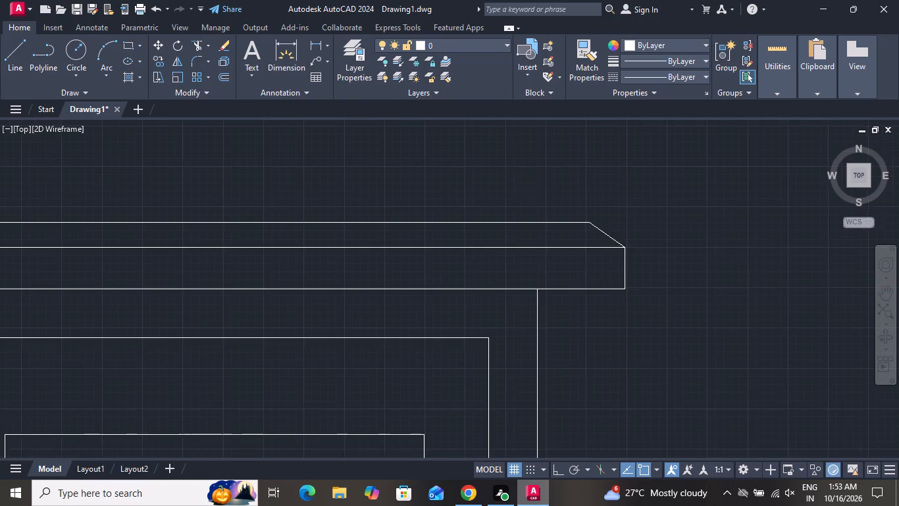
scroll(528, 192, "down", 1)
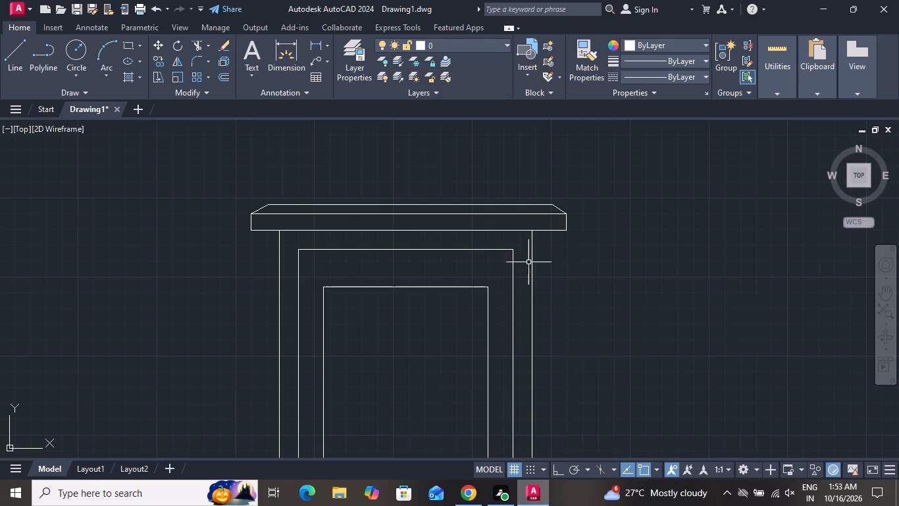
scroll(528, 273, "down", 2)
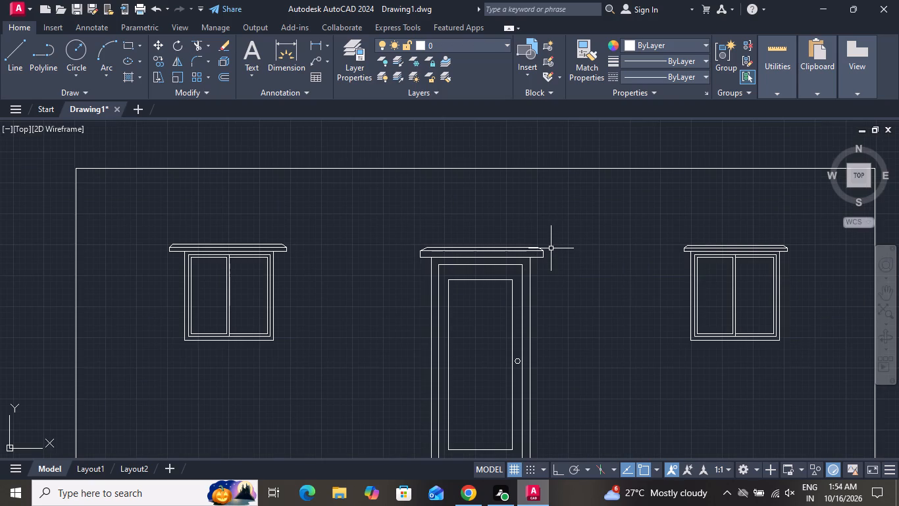
scroll(726, 319, "up", 2)
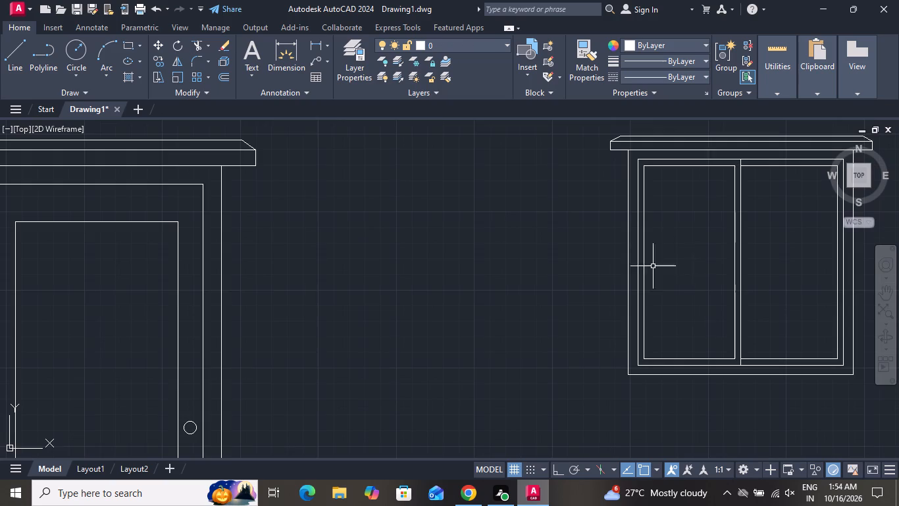
scroll(648, 269, "down", 1)
scroll(688, 223, "down", 1)
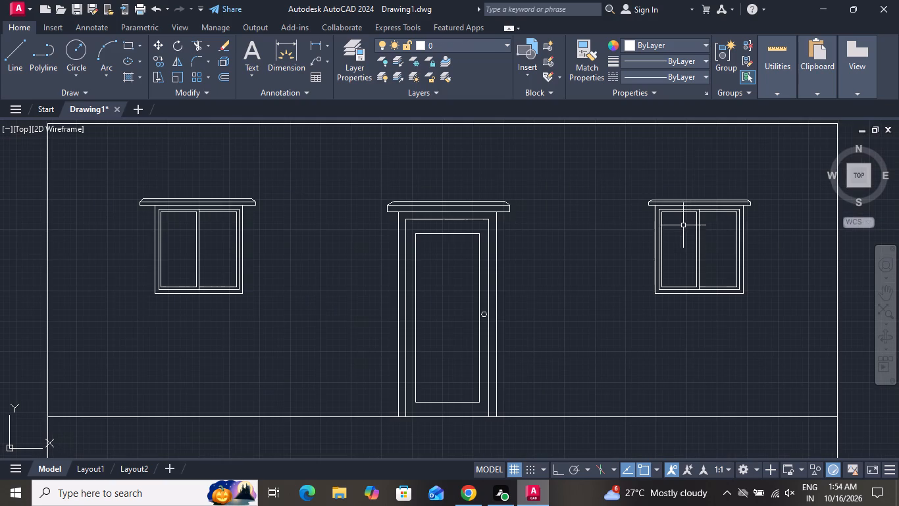
scroll(682, 202, "up", 3)
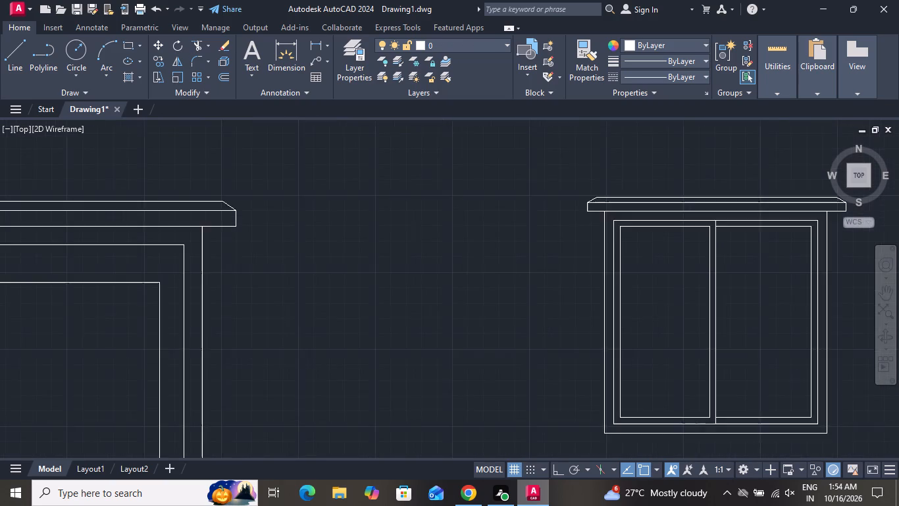
left_click(675, 175)
left_click(524, 209)
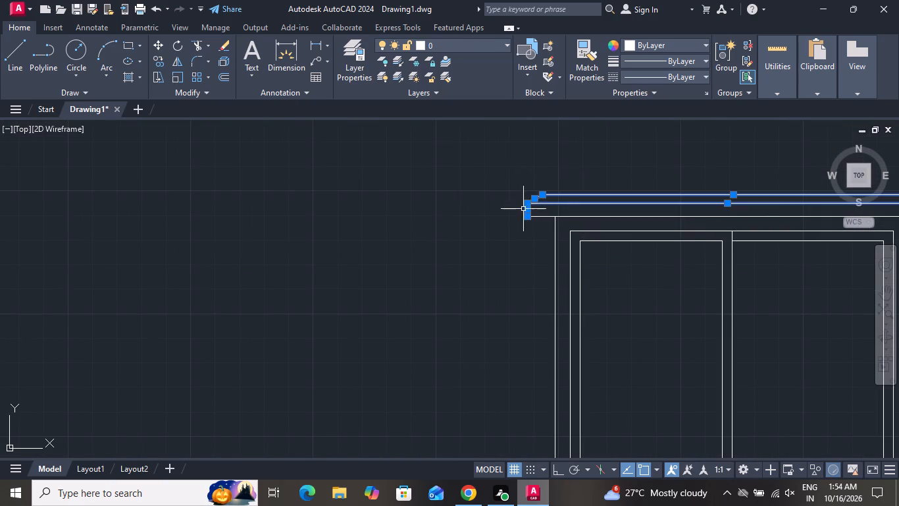
scroll(459, 238, "down", 2)
key("Delete")
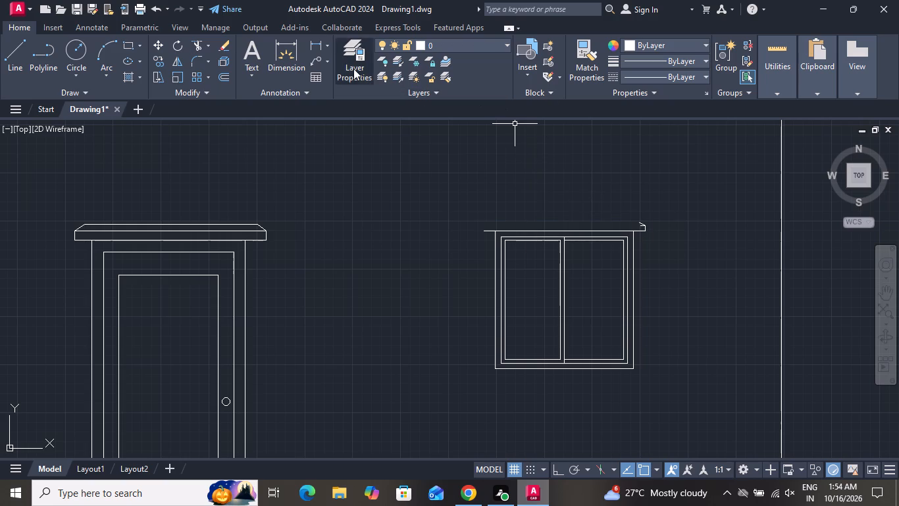
left_click(666, 204)
left_click(642, 239)
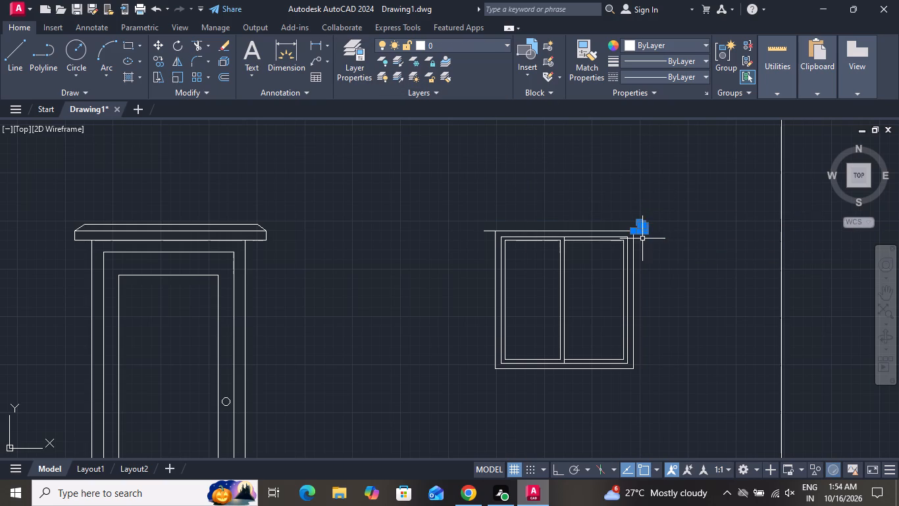
key("Delete")
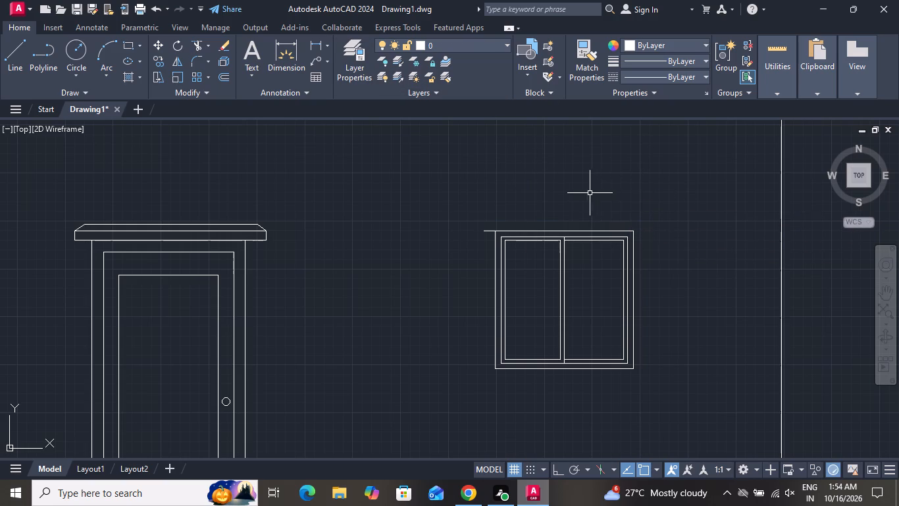
Trim the leftover sunshade bottom line projecting west of the east window's frame.
left_click(198, 42)
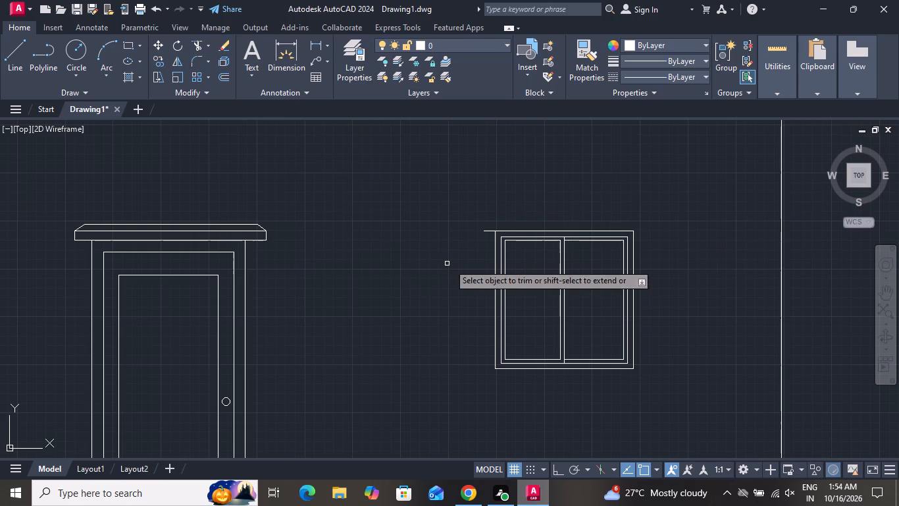
scroll(473, 212, "up", 2)
left_click(503, 260)
scroll(245, 279, "down", 1)
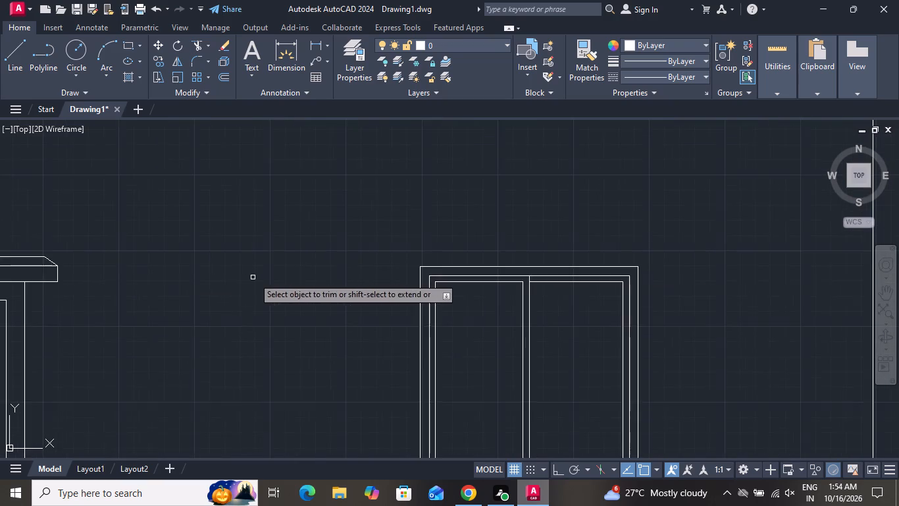
scroll(255, 276, "down", 2)
right_click(203, 253)
left_click(247, 271)
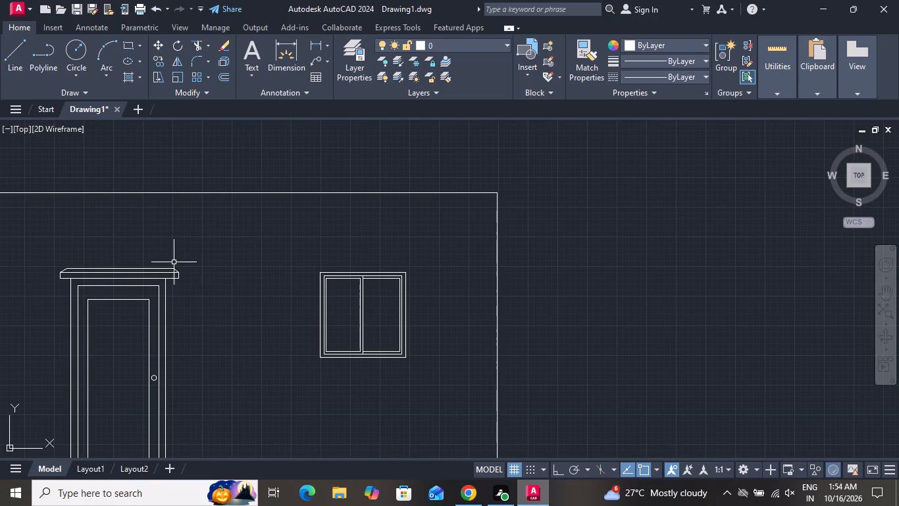
Copy the door's sunshade from the door frame's top-west corner to the east window frame's top-west corner.
scroll(63, 281, "up", 3)
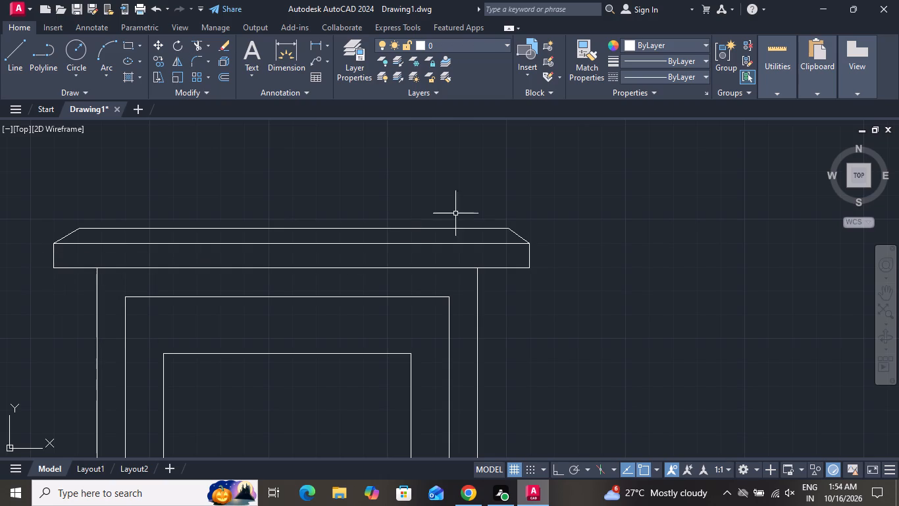
left_click(556, 214)
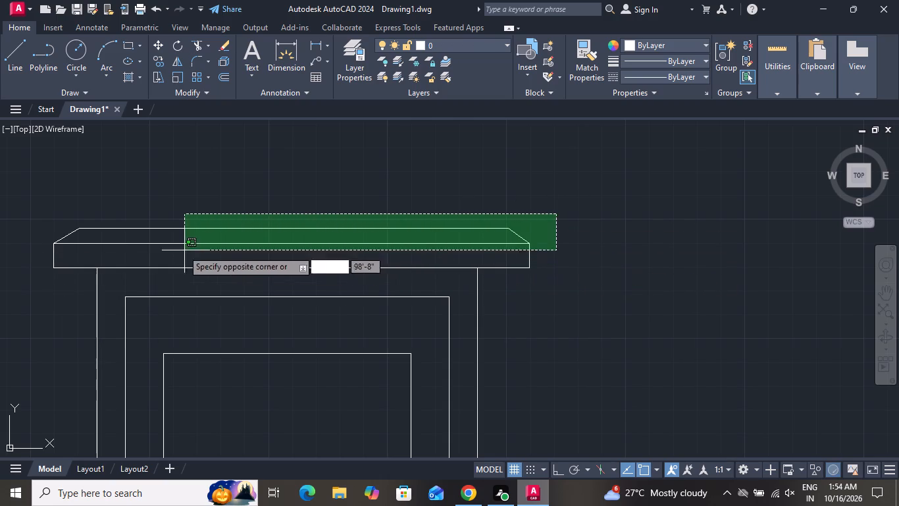
left_click(48, 258)
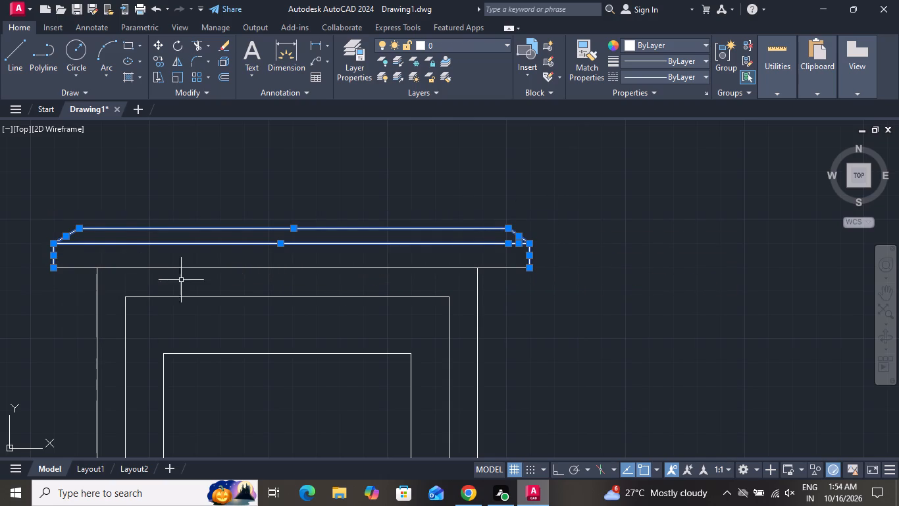
left_click(508, 265)
left_click(501, 277)
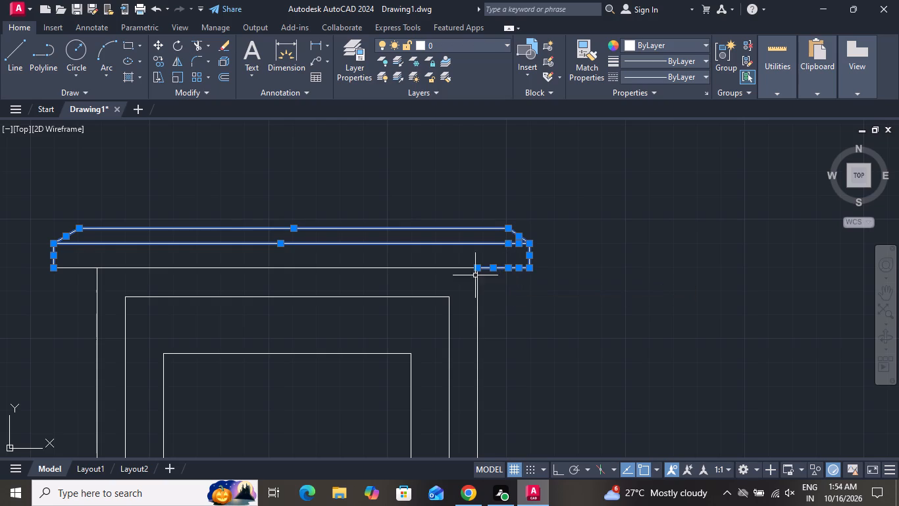
left_click(84, 256)
left_click(72, 283)
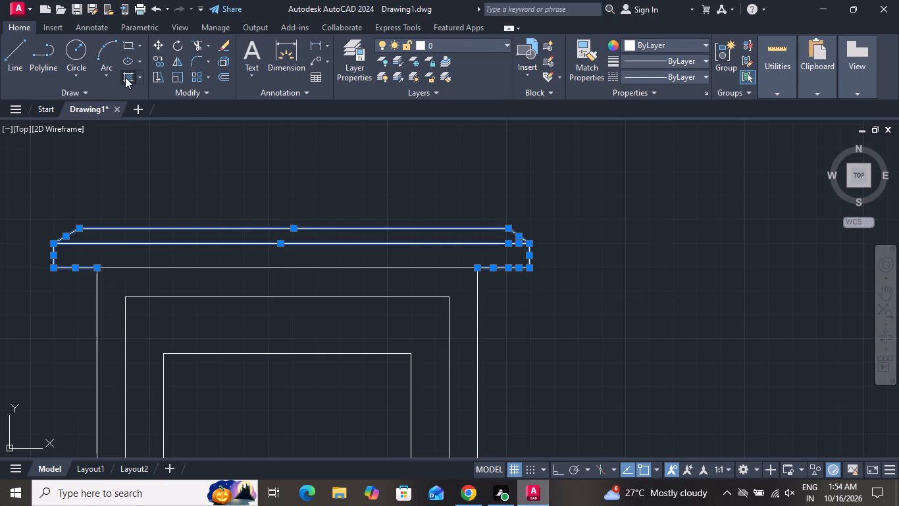
left_click(152, 59)
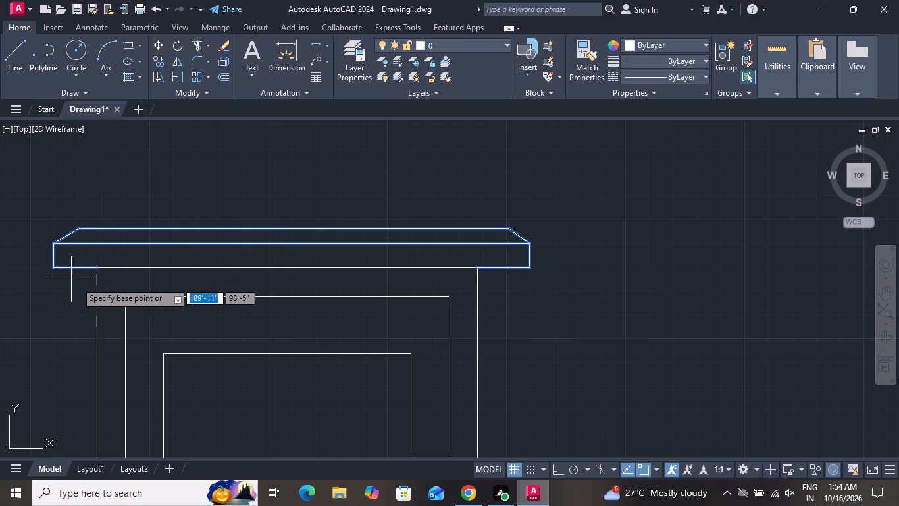
left_click(99, 269)
scroll(286, 230, "down", 2)
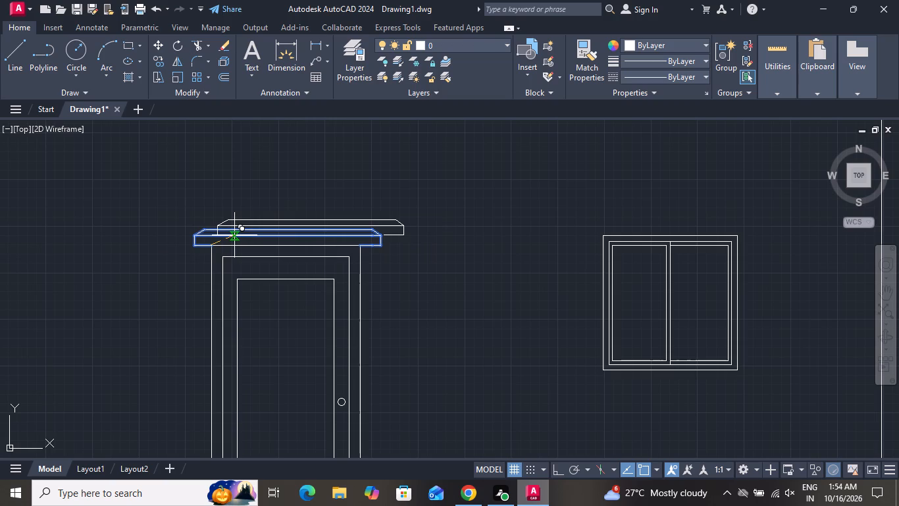
scroll(233, 236, "down", 1)
scroll(461, 234, "up", 2)
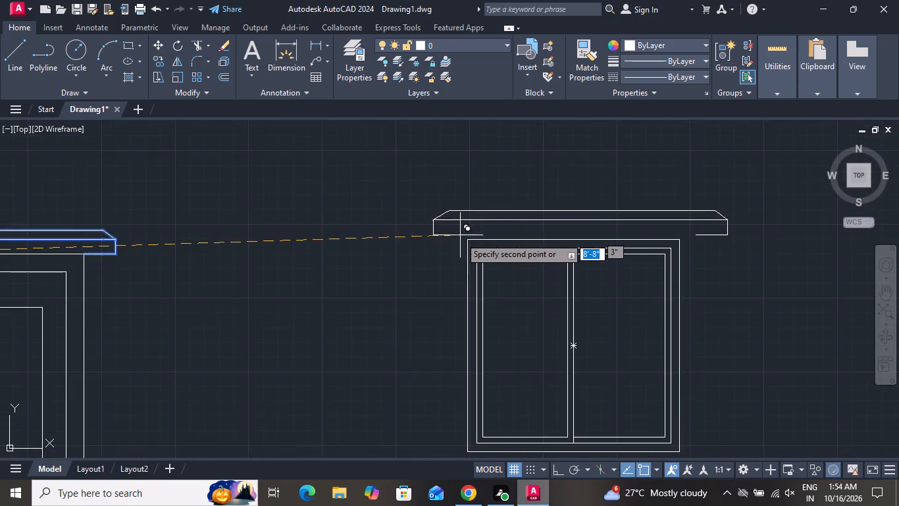
scroll(461, 242, "down", 1)
scroll(461, 242, "up", 4)
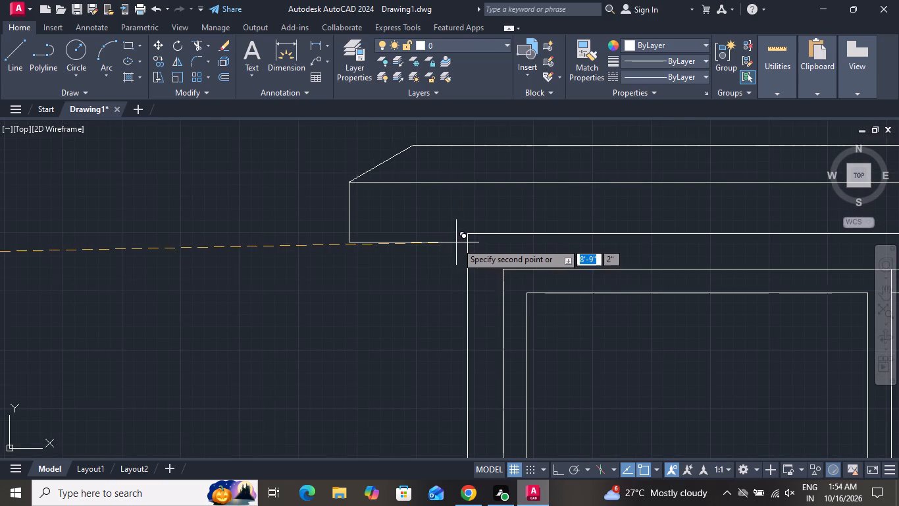
left_click(469, 234)
Place a second copy of the door's sunshade above the elevation wall, offset about 3'-1" west and 10'-7" up, and finish copying.
scroll(242, 269, "up", 1)
scroll(236, 303, "down", 1)
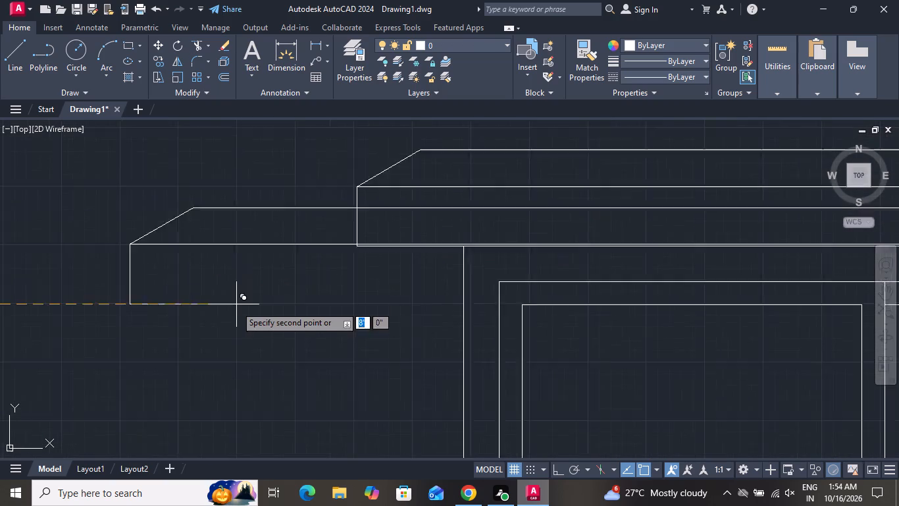
scroll(236, 308, "down", 2)
scroll(236, 309, "up", 1)
scroll(229, 314, "down", 2)
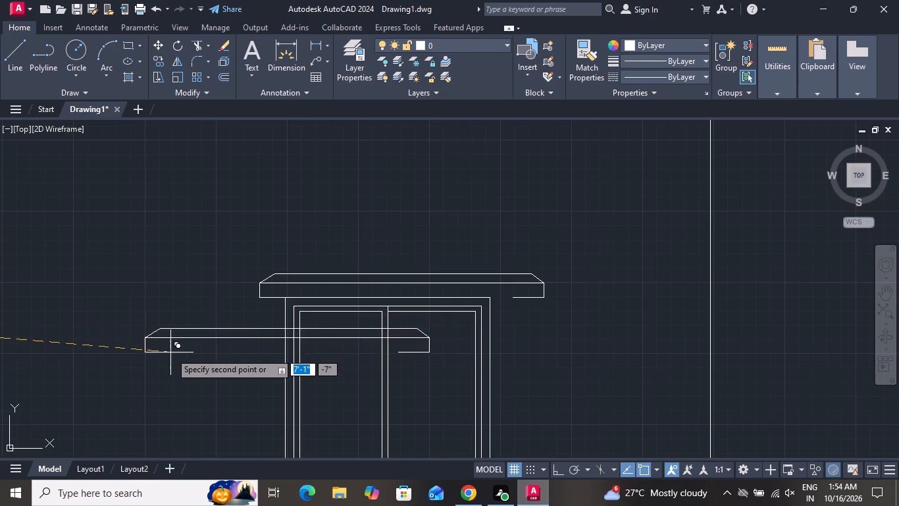
scroll(170, 352, "down", 1)
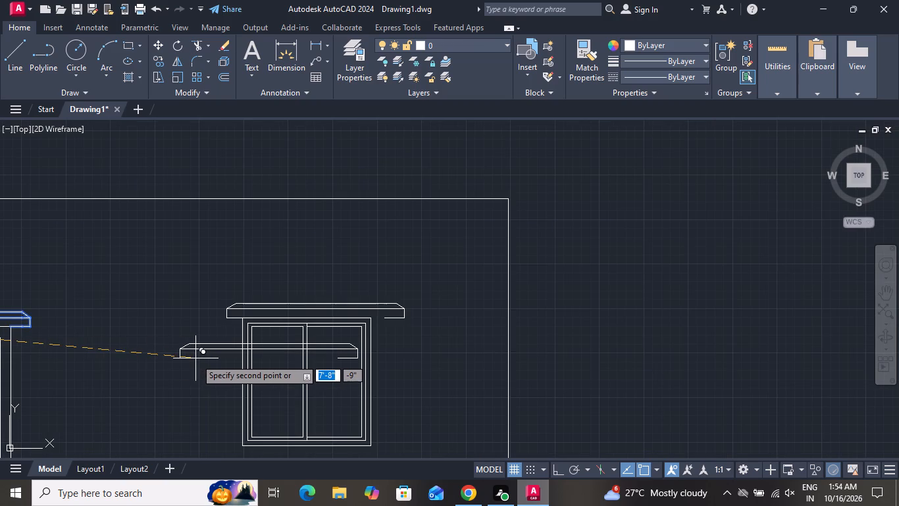
scroll(195, 358, "down", 3)
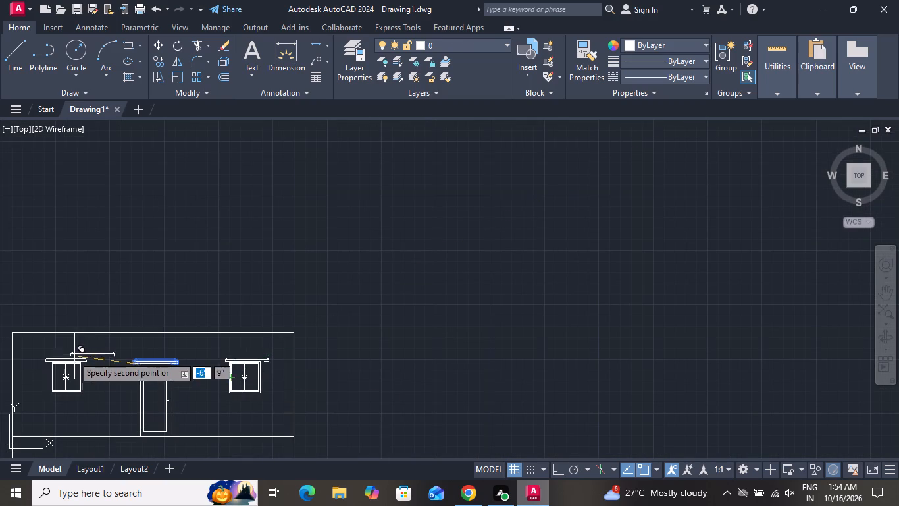
left_click(105, 253)
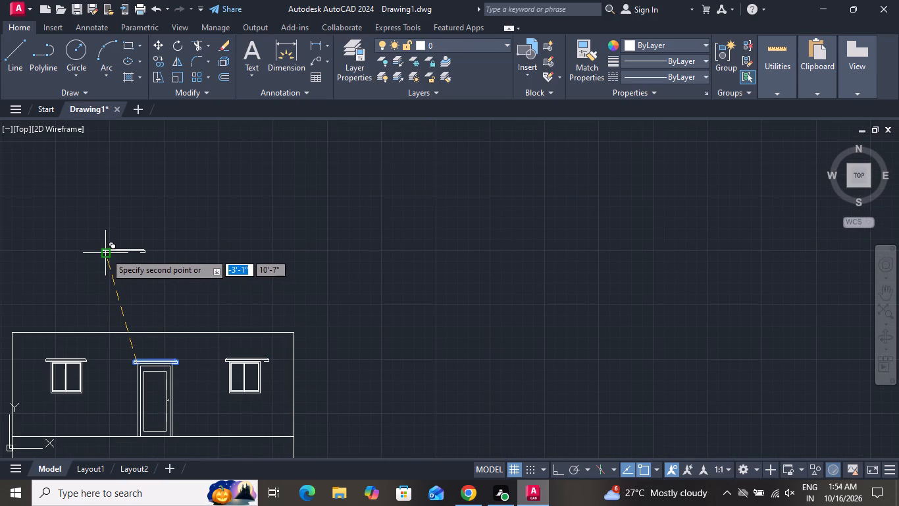
right_click(105, 253)
left_click(130, 276)
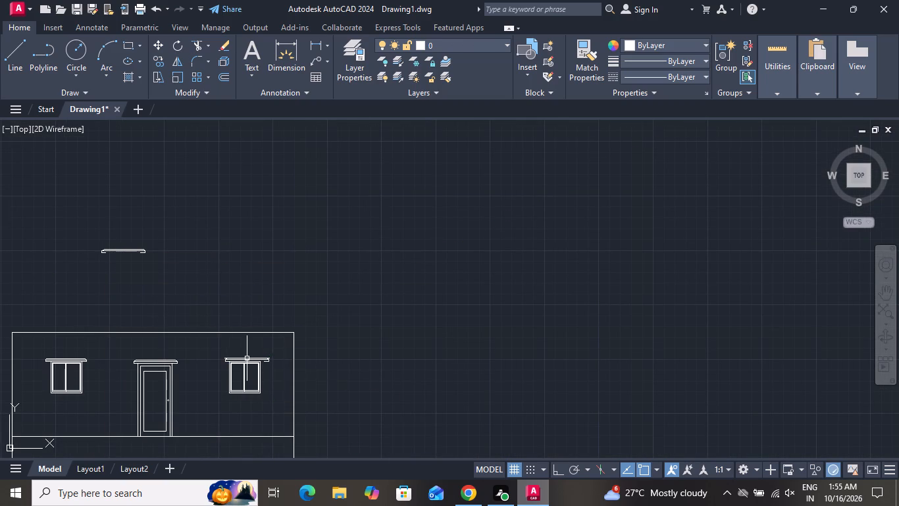
Draw the east window sunshade's new east end: a 3" slope down at 32°, a vertical edge, and a bottom line to the frame's top-east corner.
scroll(246, 356, "up", 4)
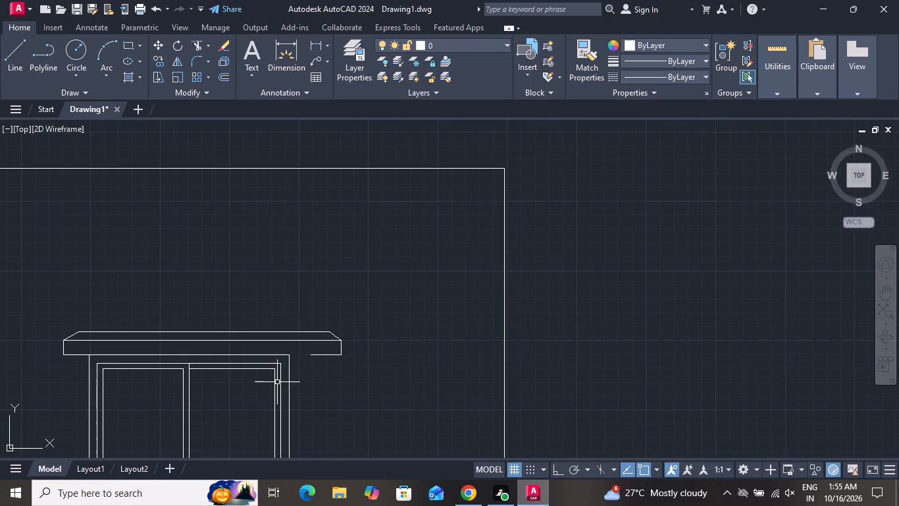
left_click(9, 49)
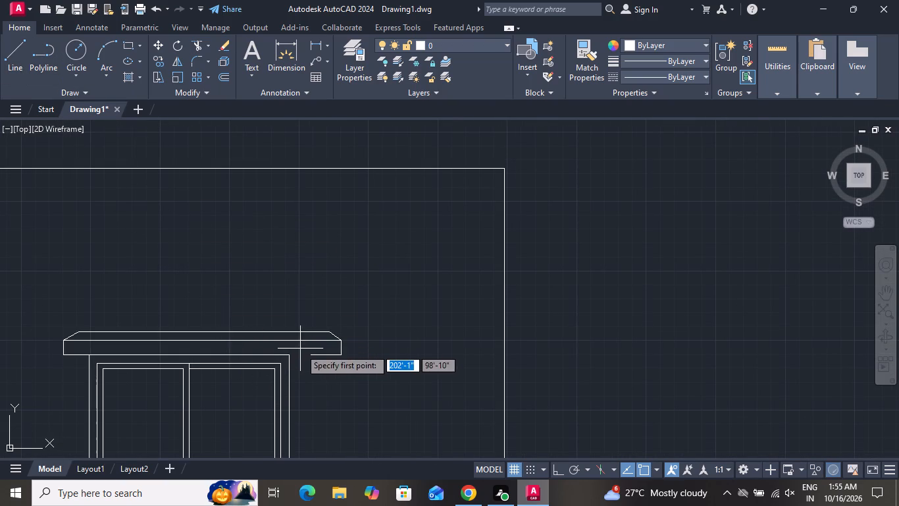
scroll(300, 349, "up", 3)
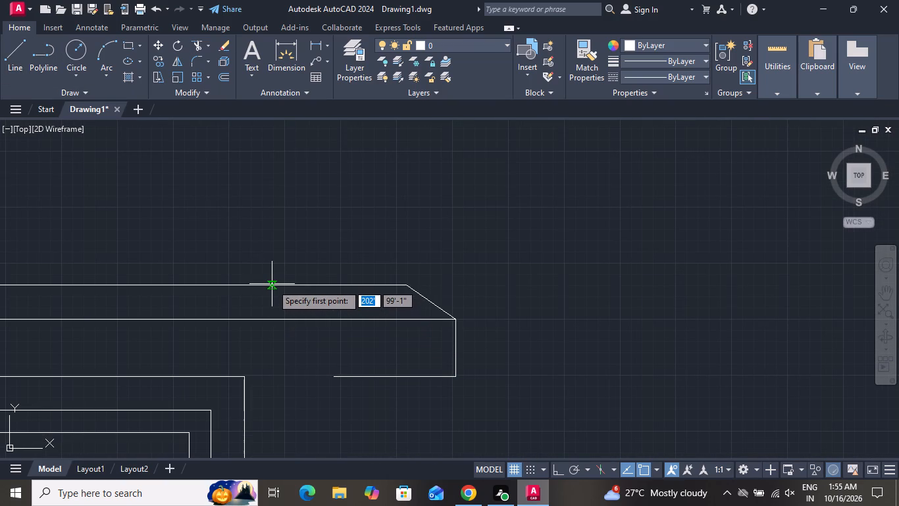
left_click_drag(272, 284, 281, 283)
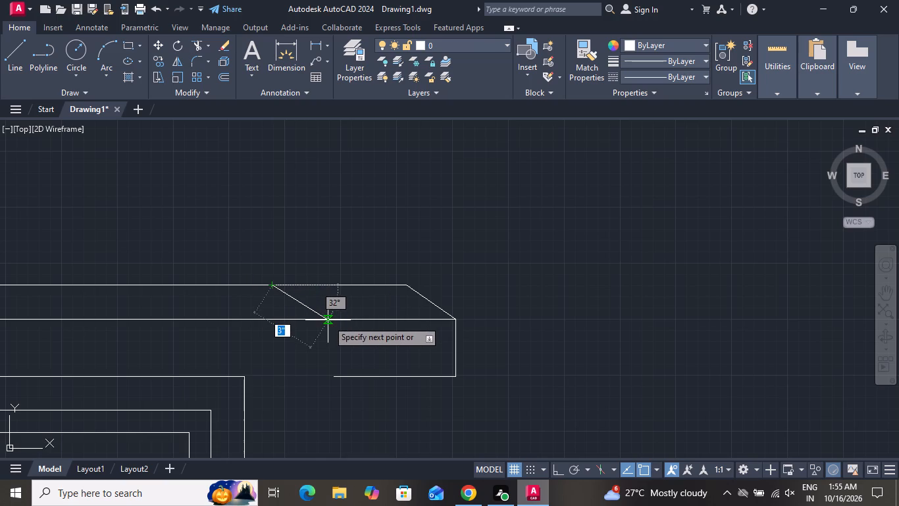
left_click(328, 320)
left_click(331, 380)
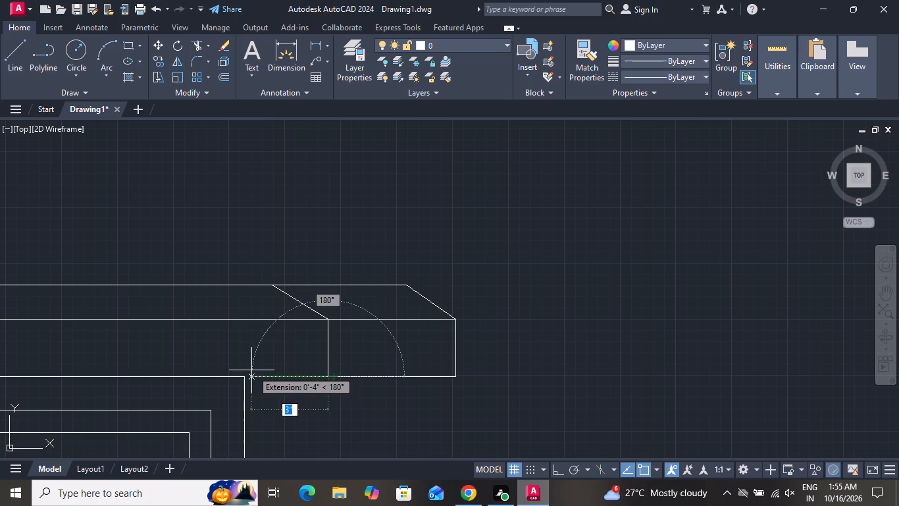
left_click(245, 374)
right_click(245, 374)
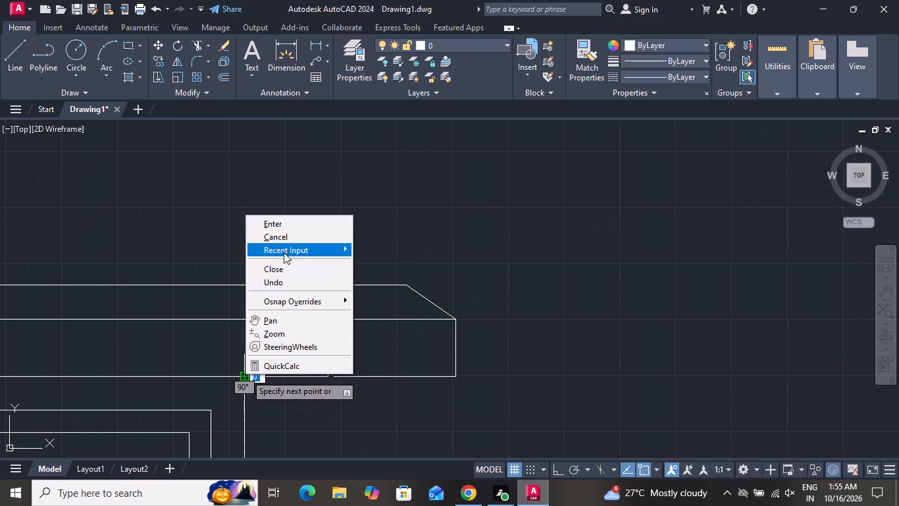
left_click(282, 237)
Trim away the copied sunshade's surplus east end beyond the east window sunshade's new vertical edge.
left_click(199, 43)
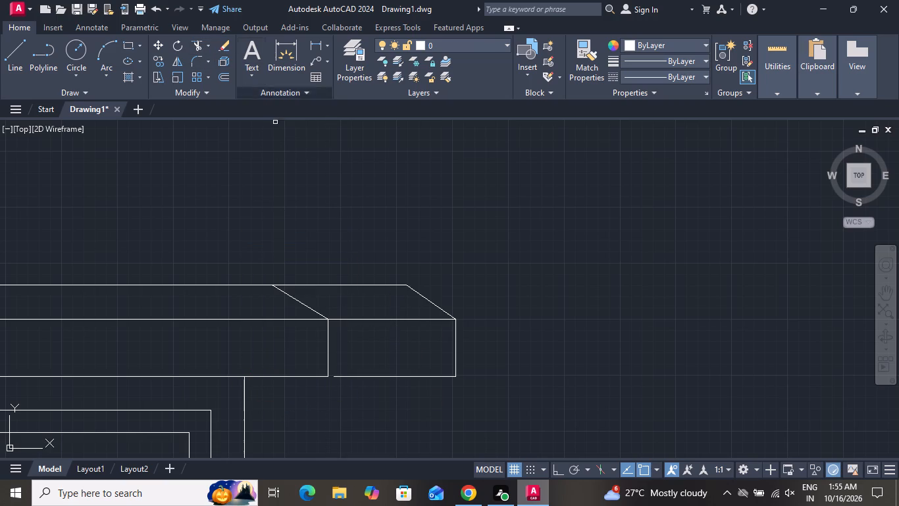
left_click(338, 256)
left_click(363, 437)
left_click_drag(387, 389, 388, 387)
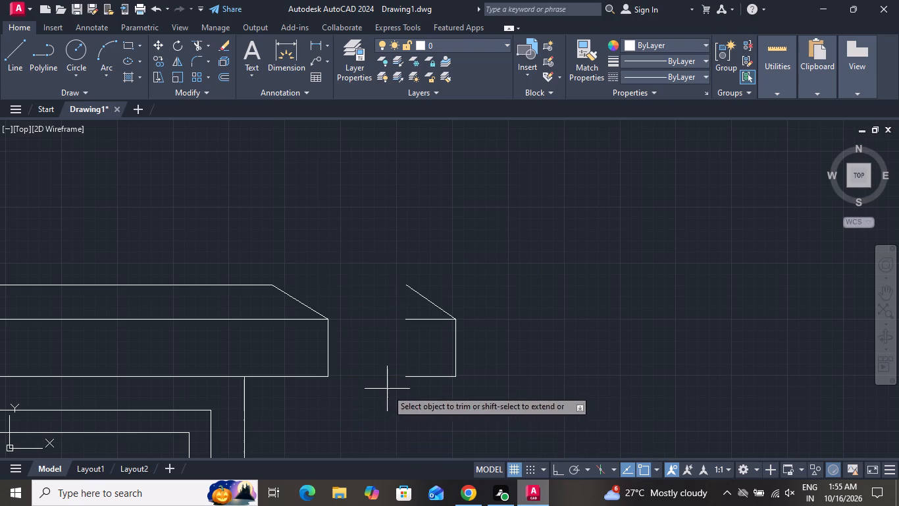
left_click_drag(388, 387, 394, 379)
left_click(486, 303)
left_click_drag(452, 268, 445, 289)
left_click_drag(428, 405, 428, 393)
left_click(440, 272)
scroll(438, 271, "up", 1)
scroll(438, 271, "down", 2)
scroll(600, 292, "down", 3)
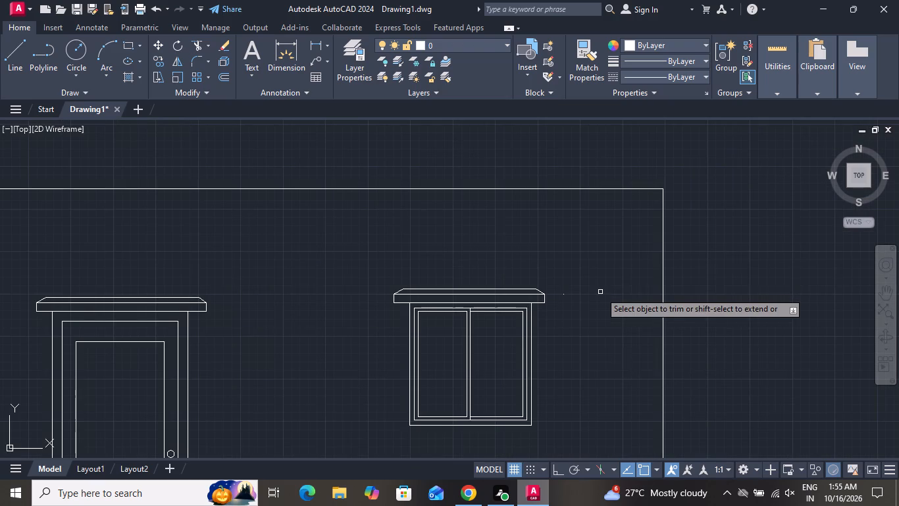
scroll(373, 258, "down", 1)
right_click(363, 250)
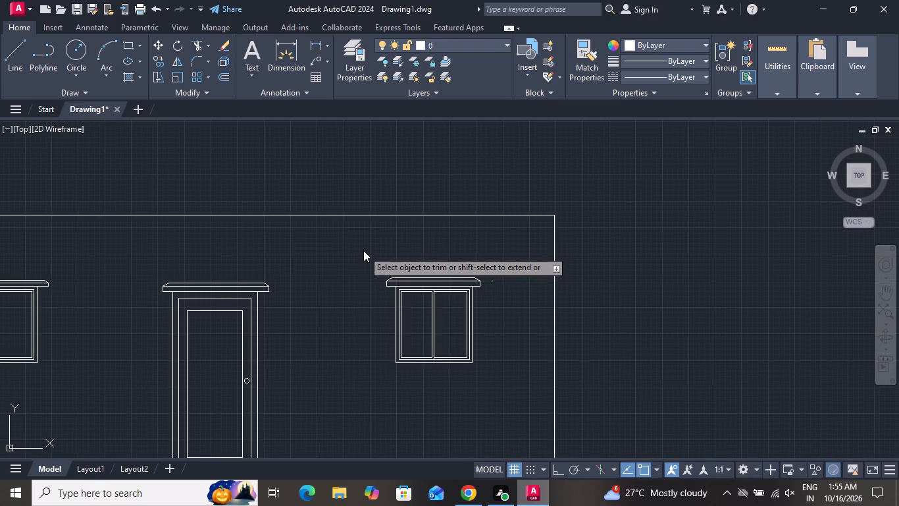
left_click(372, 264)
Delete the existing sunshade above the west window.
scroll(340, 280, "down", 1)
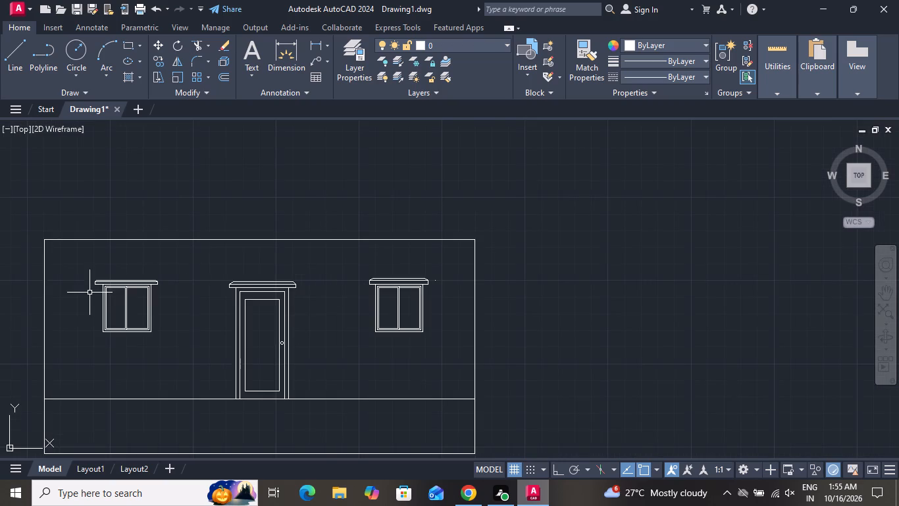
scroll(90, 293, "up", 4)
left_click(498, 195)
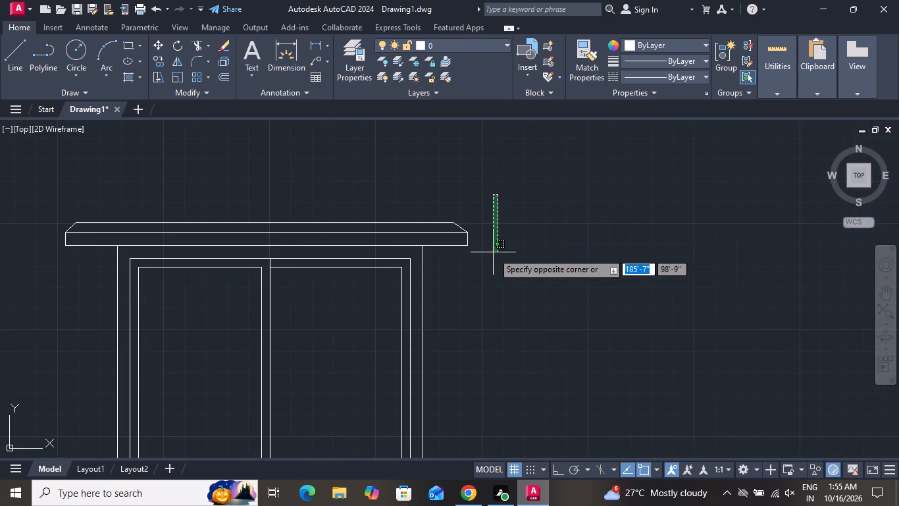
left_click(434, 258)
left_click(113, 176)
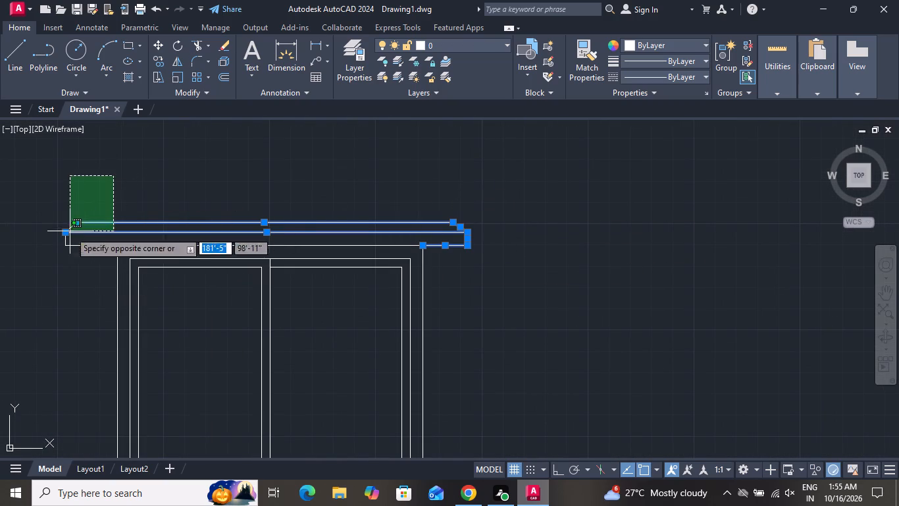
left_click(50, 253)
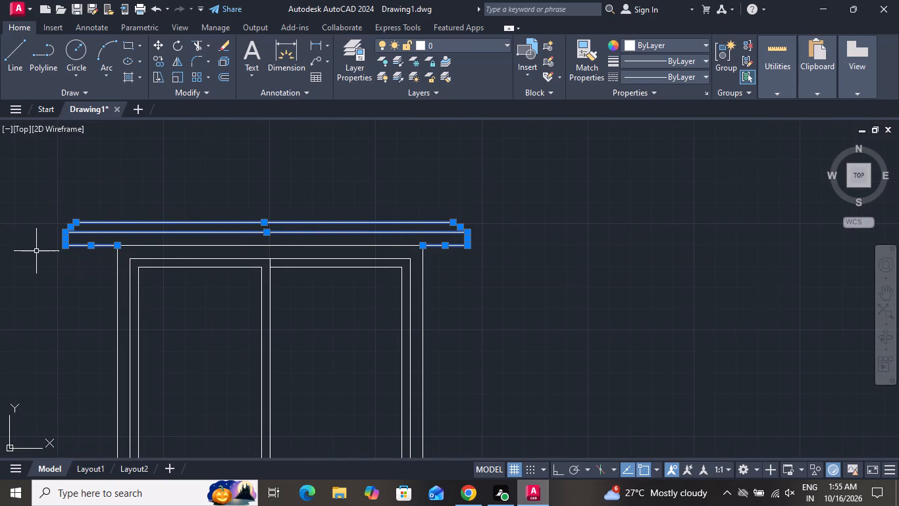
key("Delete")
scroll(571, 397, "down", 3)
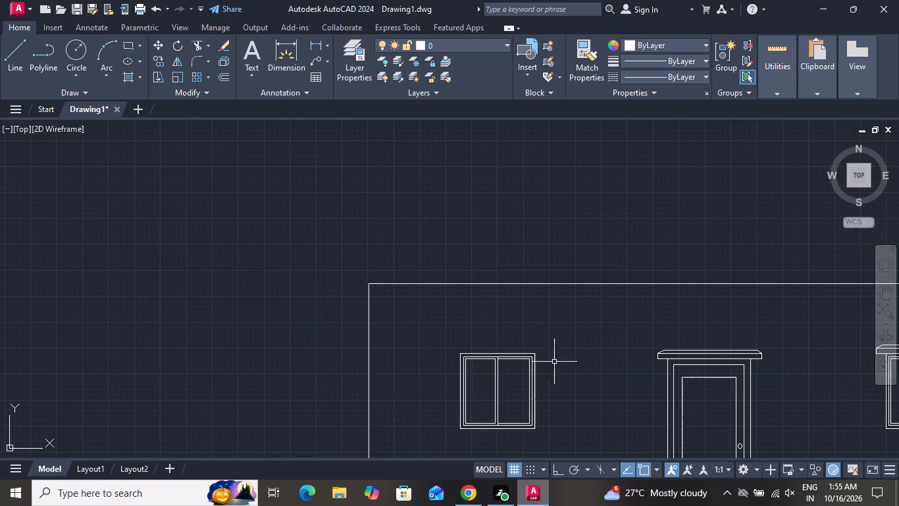
Delete the tiny leftover line fragment just east of the east window's sunshade.
scroll(532, 338, "down", 1)
scroll(792, 333, "up", 3)
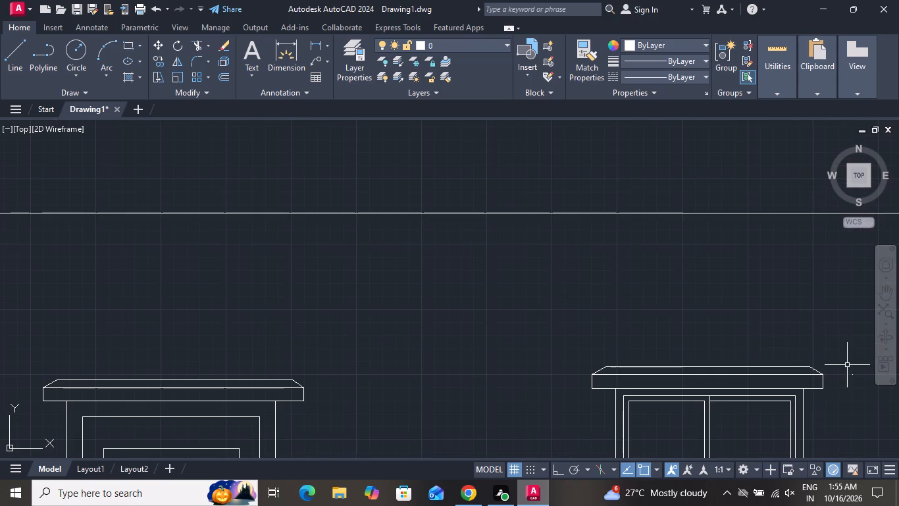
left_click_drag(854, 360, 856, 368)
left_click(860, 388)
left_click(856, 360)
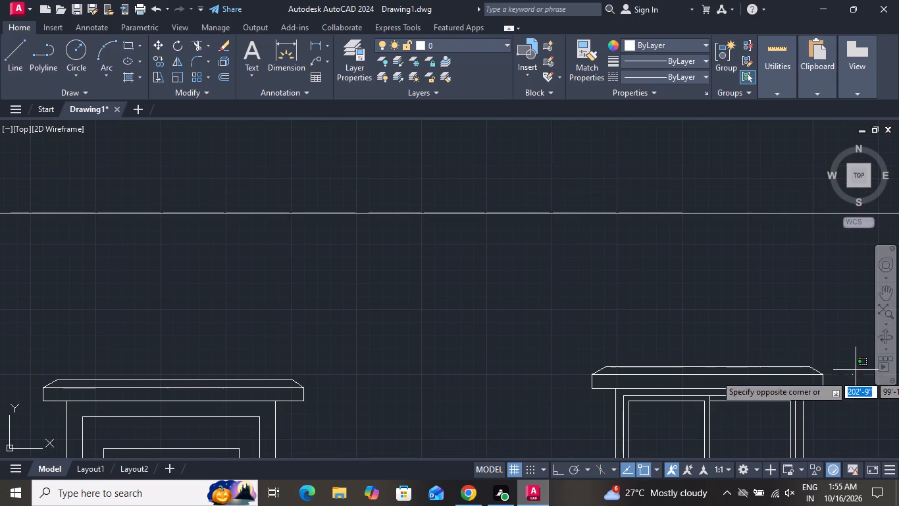
left_click(848, 383)
key("Delete")
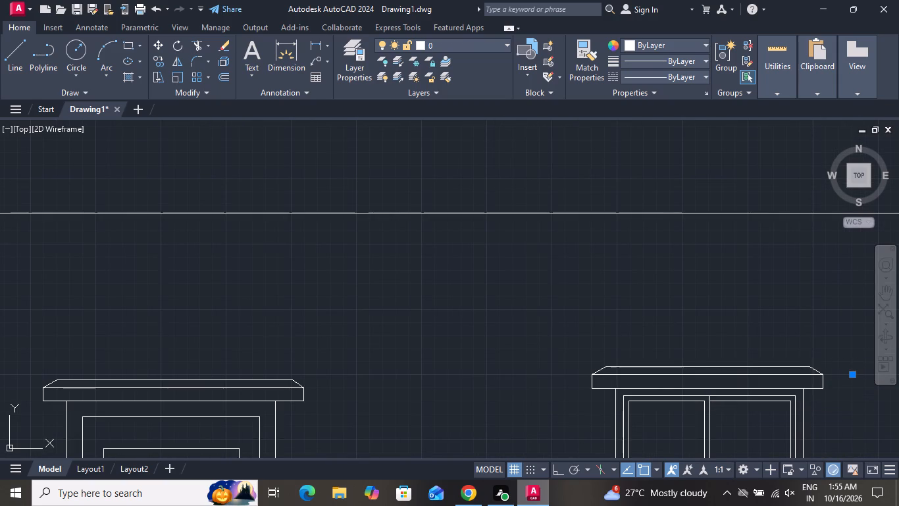
Copy the east window's sunshade from that window frame's top-west corner to the west window frame's top-west corner.
scroll(466, 369, "down", 2)
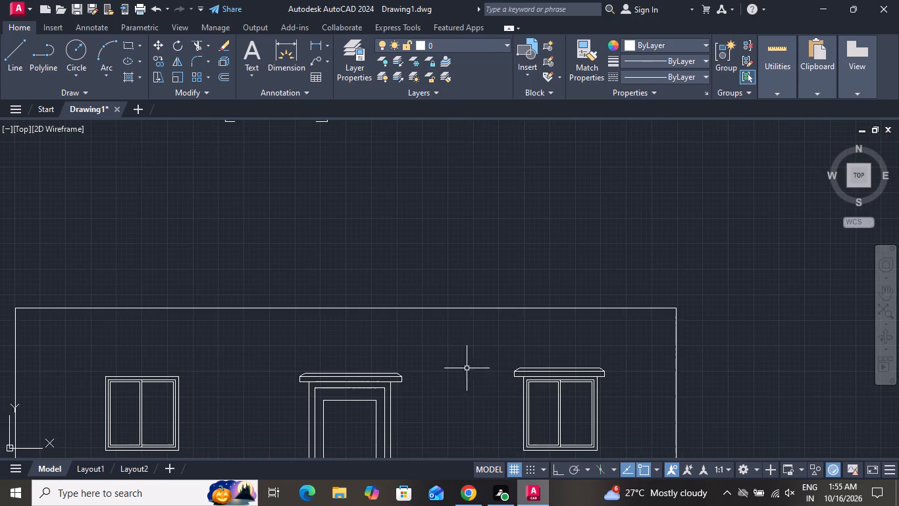
scroll(563, 386, "up", 2)
left_click(702, 316)
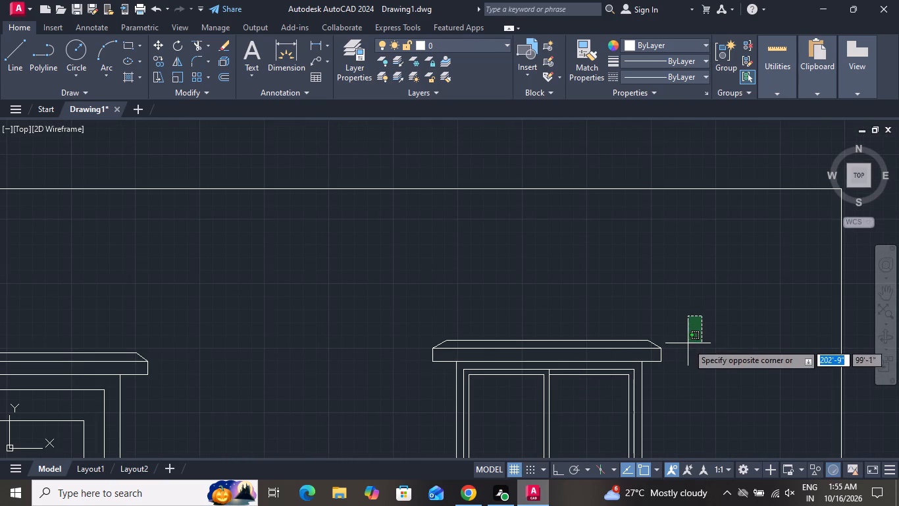
left_click(654, 360)
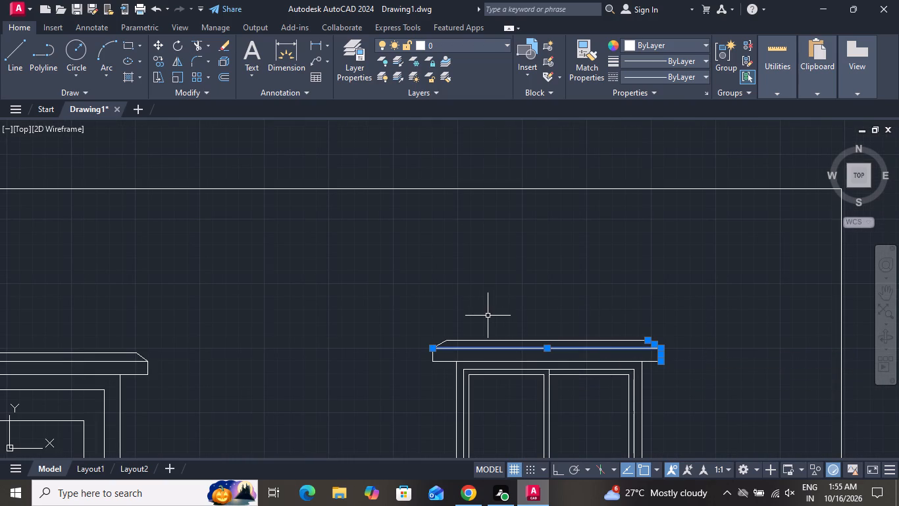
left_click(434, 312)
left_click(424, 395)
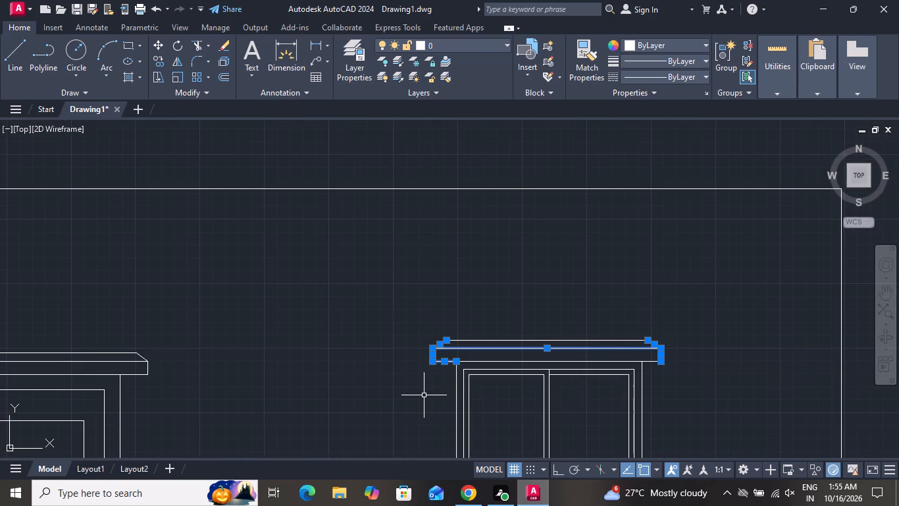
left_click_drag(494, 321, 494, 335)
left_click(491, 356)
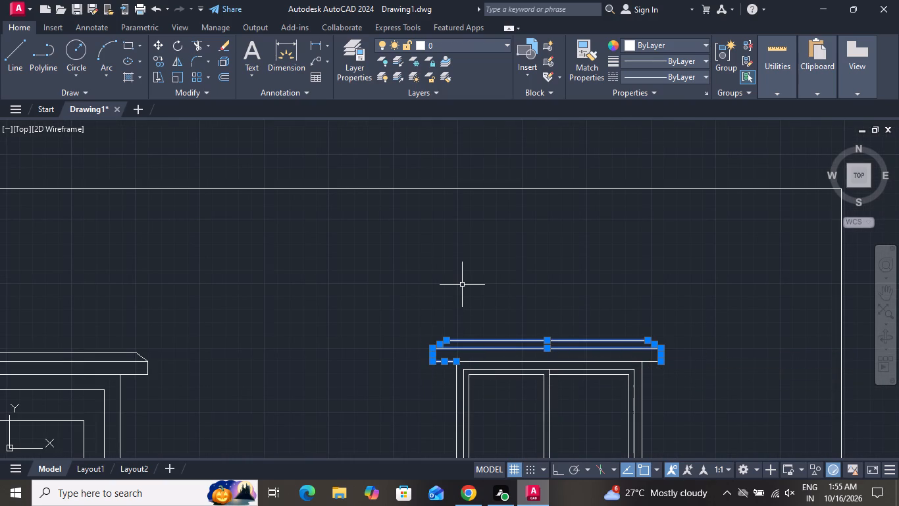
left_click(159, 66)
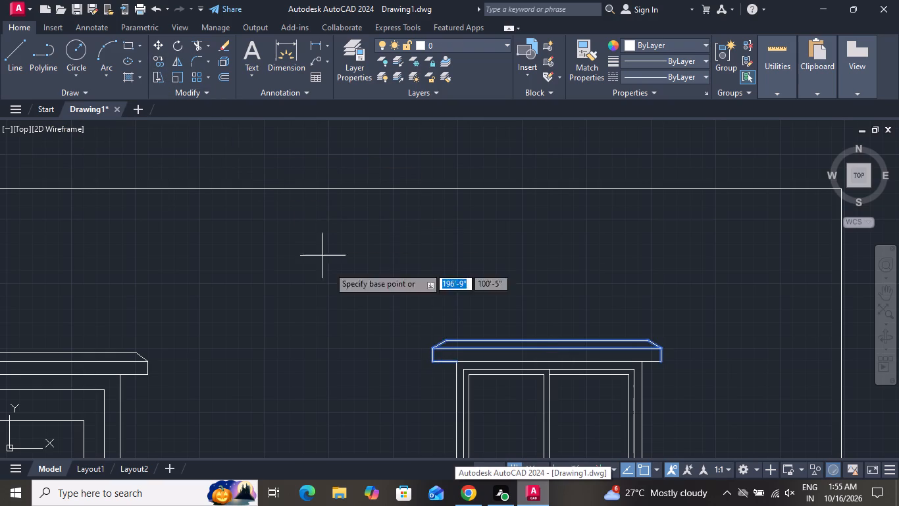
left_click(453, 363)
scroll(168, 285, "down", 2)
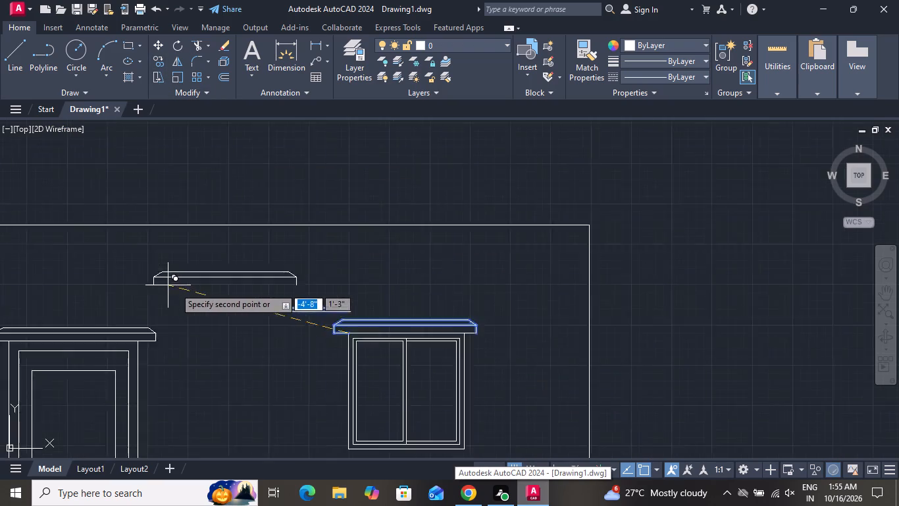
scroll(175, 288, "down", 2)
scroll(41, 295, "up", 7)
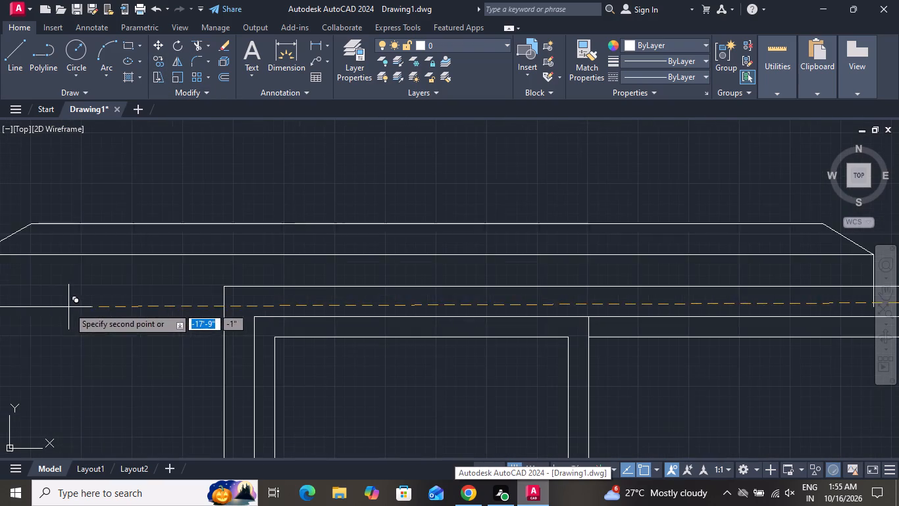
left_click(227, 286)
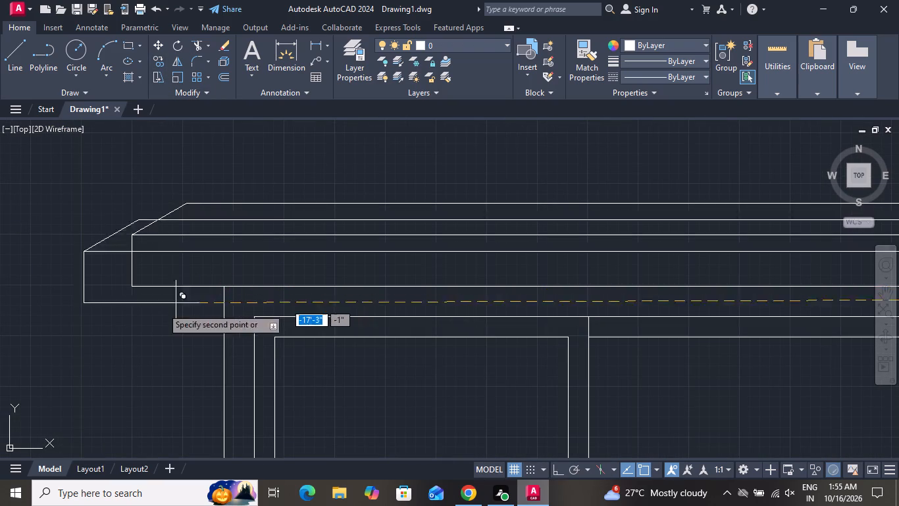
scroll(108, 323, "down", 2)
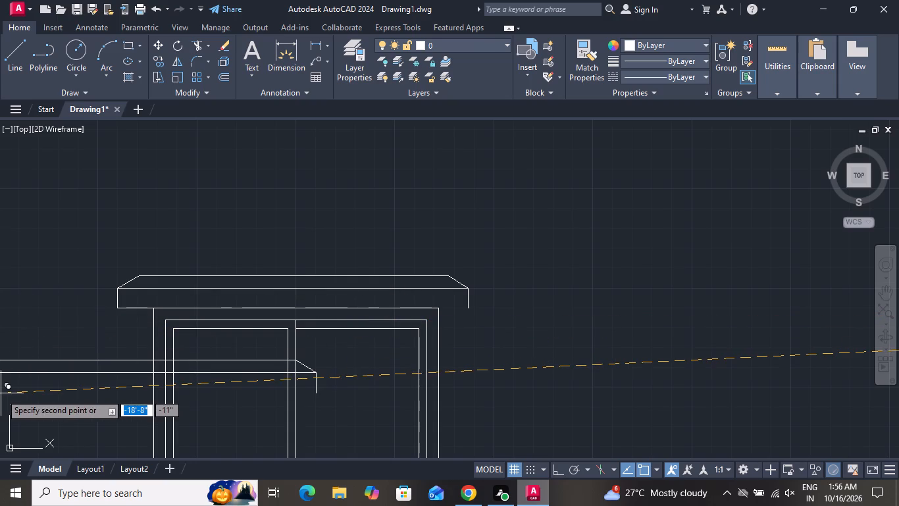
right_click(88, 215)
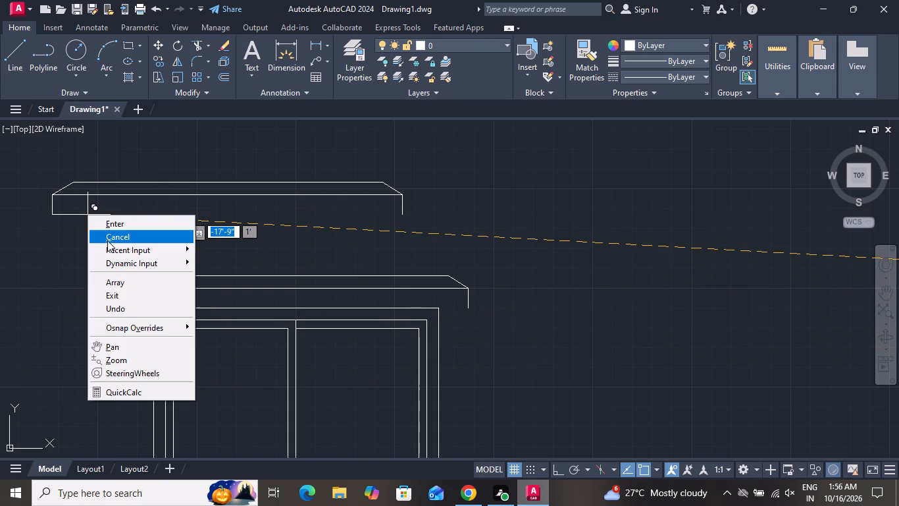
left_click(107, 241)
Draw the missing bottom line of the west window's sunshade from its east edge to the frame's top-east corner.
left_click(10, 45)
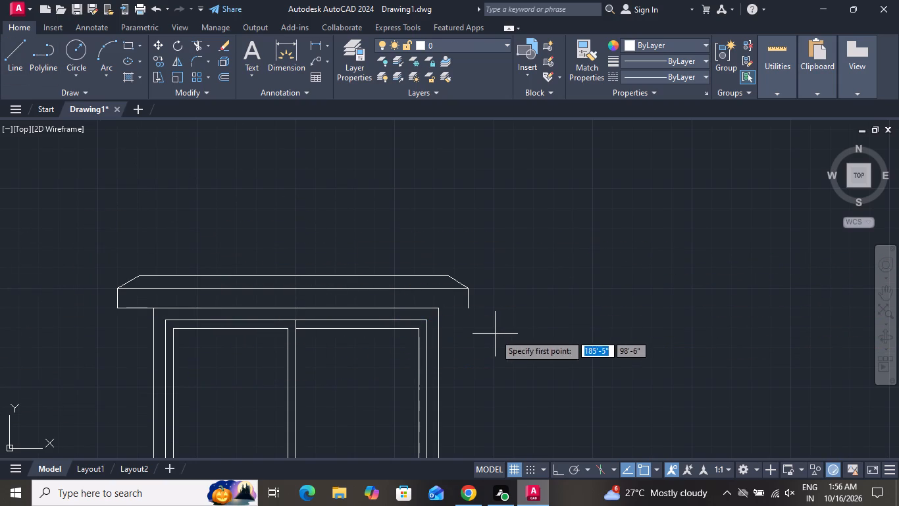
left_click(471, 309)
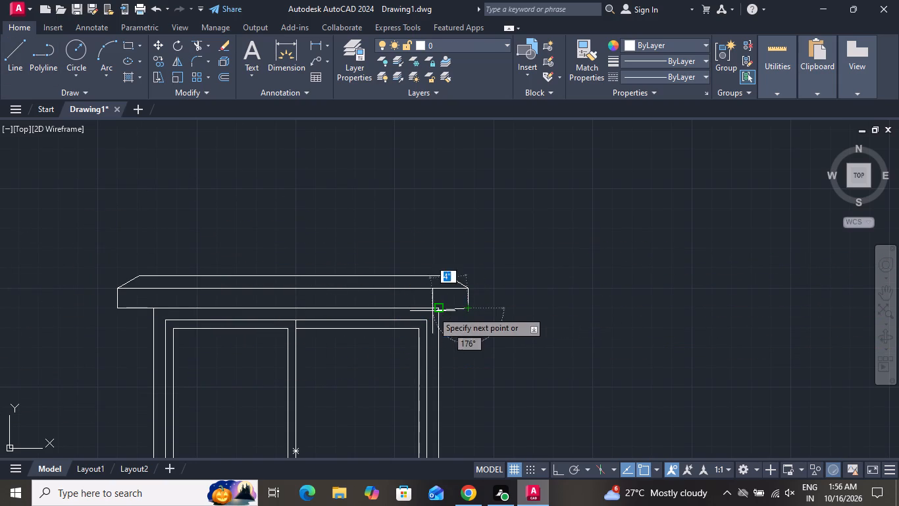
left_click(435, 310)
right_click(438, 310)
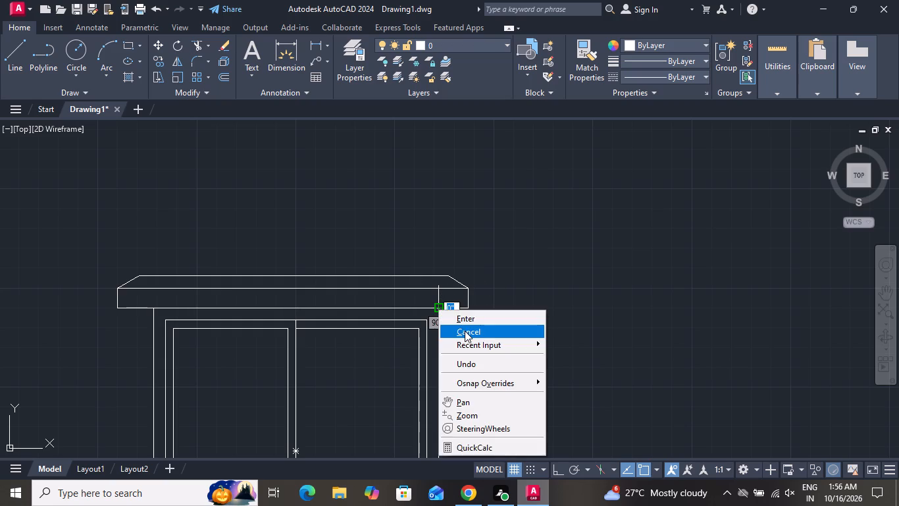
left_click(465, 331)
scroll(360, 258, "down", 4)
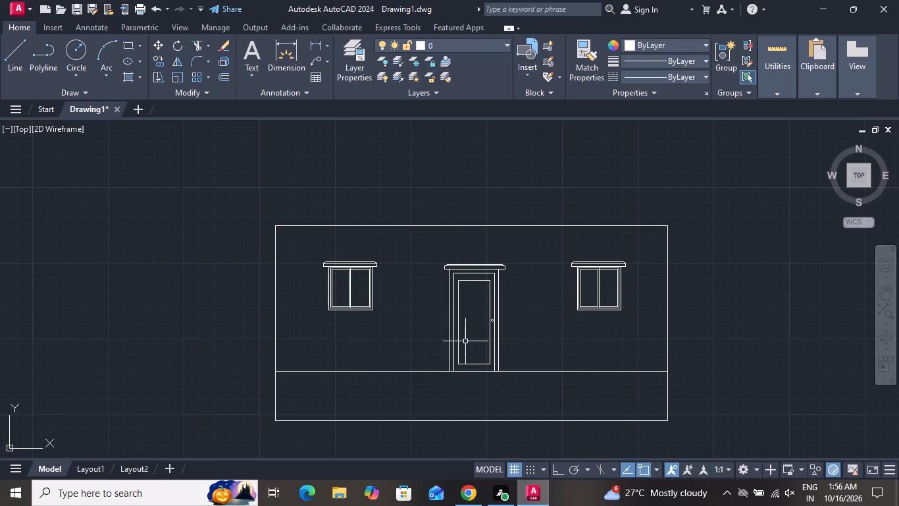
Offset the horizontal floor line at the base of the door 2" downward across the elevation.
type("O 2")
key("shift+quotedbl")
key("Return")
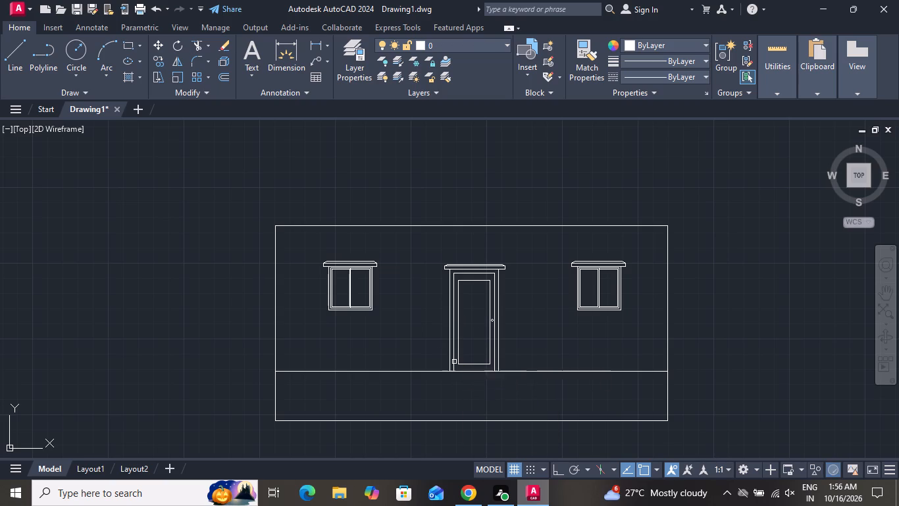
left_click(390, 372)
left_click(398, 393)
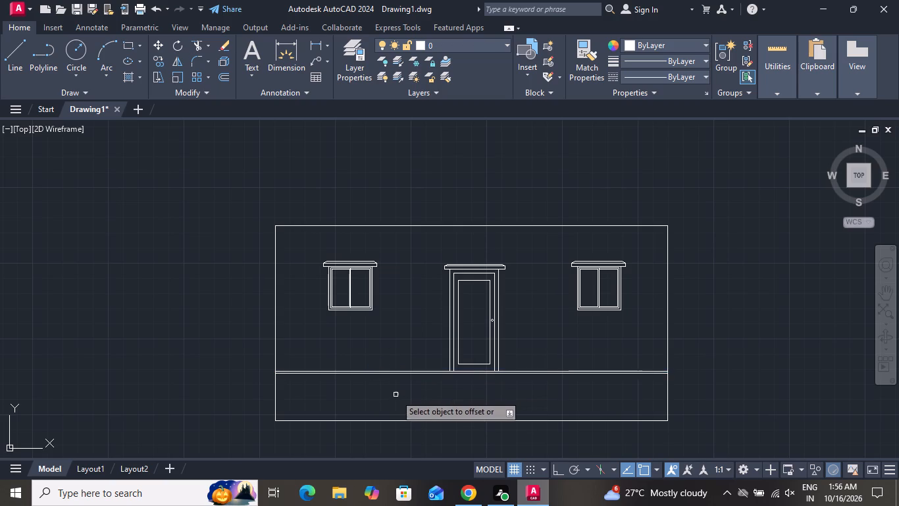
right_click(394, 395)
left_click(415, 275)
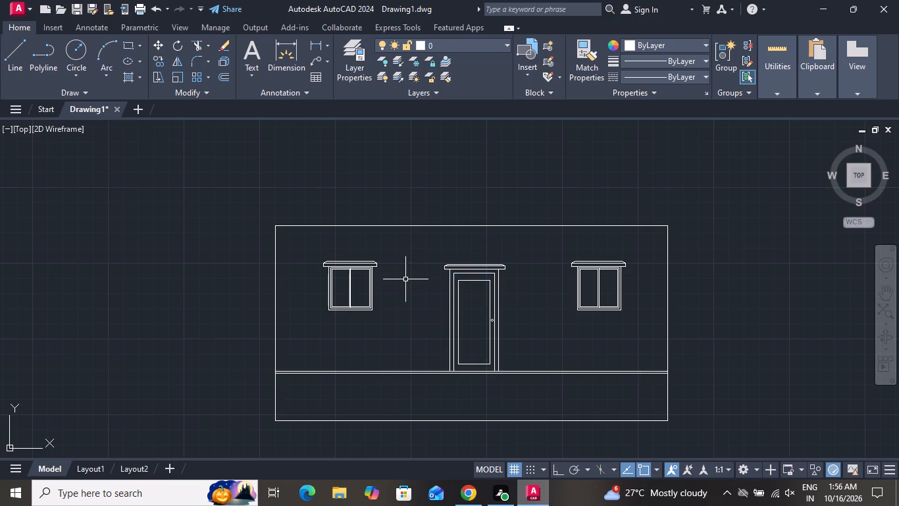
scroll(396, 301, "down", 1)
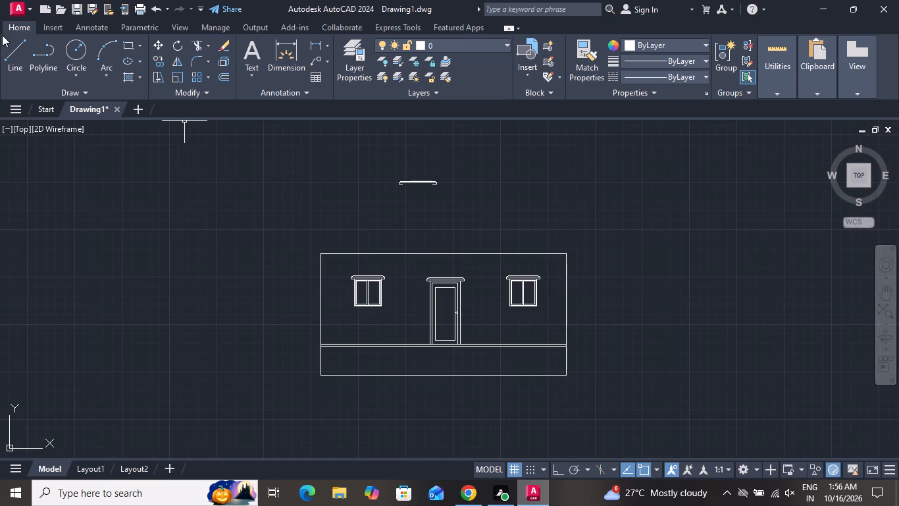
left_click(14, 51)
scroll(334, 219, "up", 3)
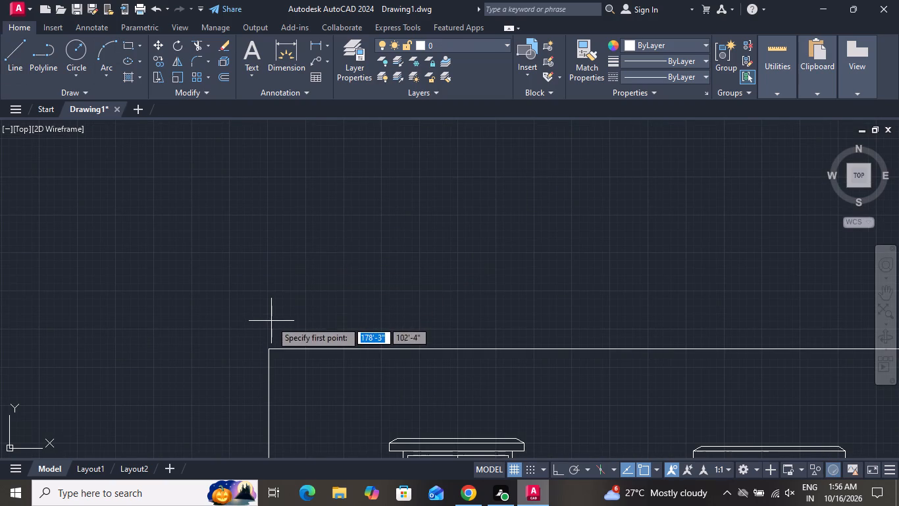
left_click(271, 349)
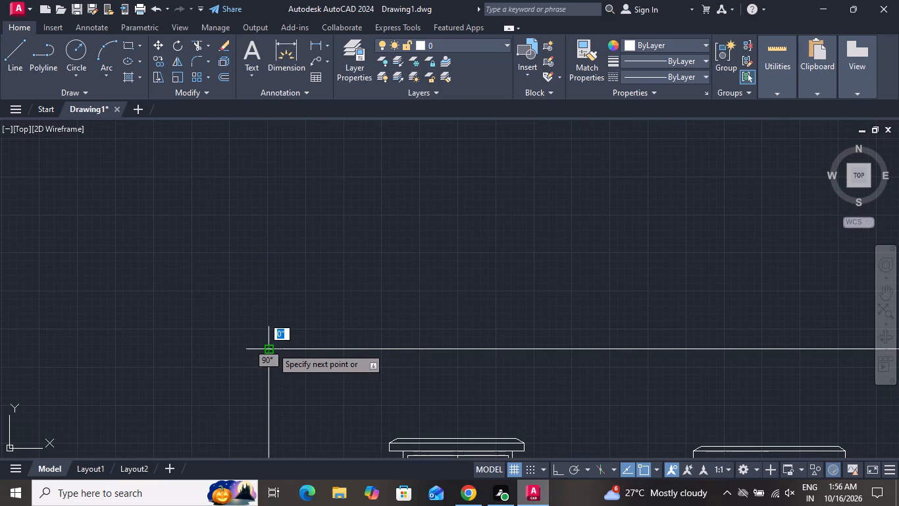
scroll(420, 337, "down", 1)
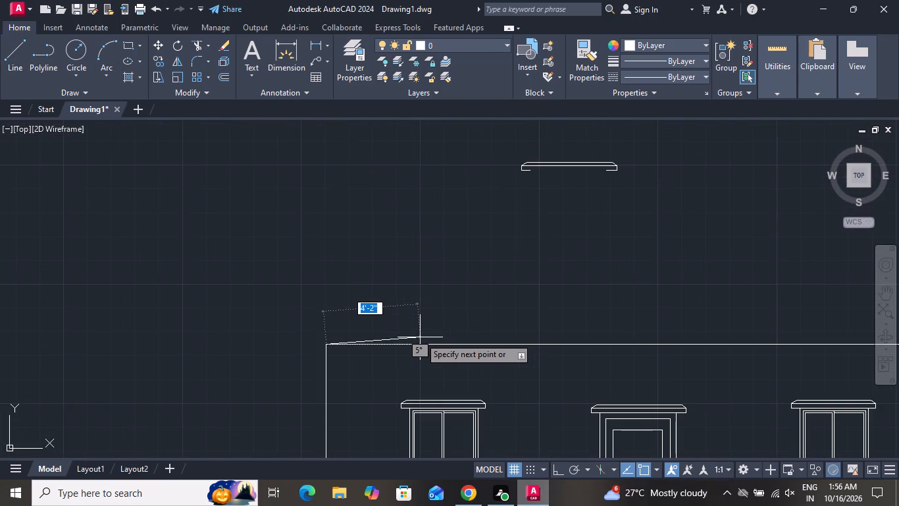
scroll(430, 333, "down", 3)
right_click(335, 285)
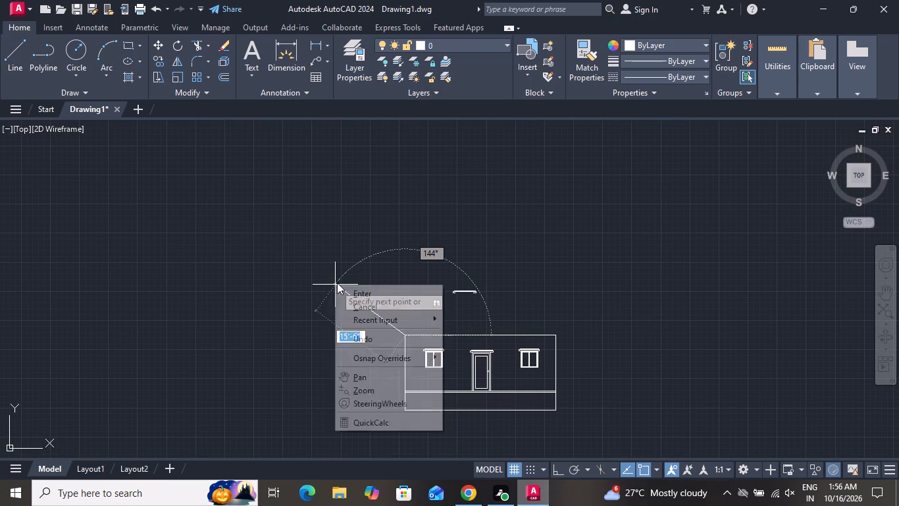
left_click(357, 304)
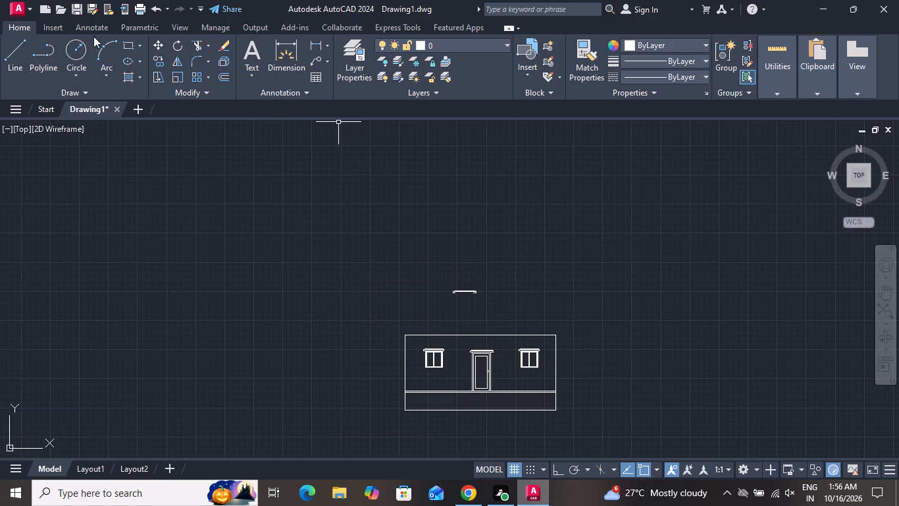
Draw a thin rectangle 27' wide and about 1" high along the top edge of the elevation outline, starting from its top-west corner.
left_click(132, 44)
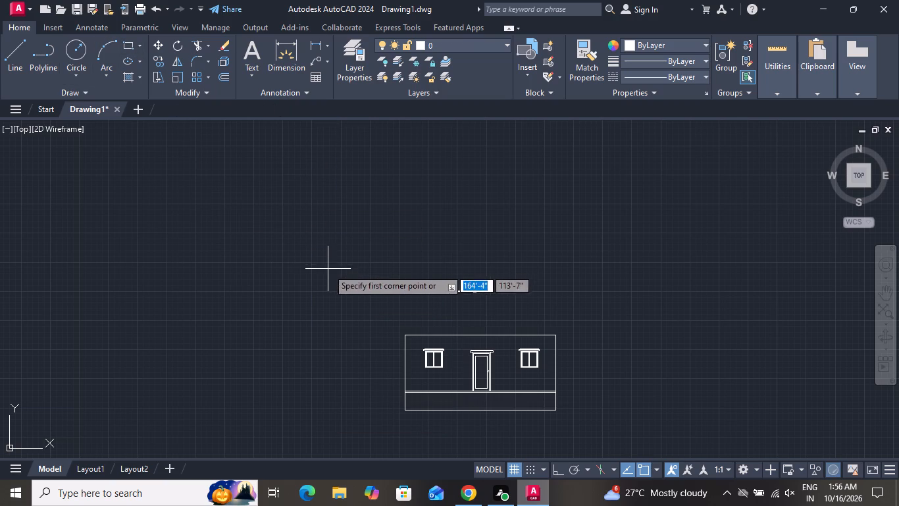
scroll(397, 357, "up", 1)
scroll(397, 357, "down", 1)
scroll(421, 356, "up", 2)
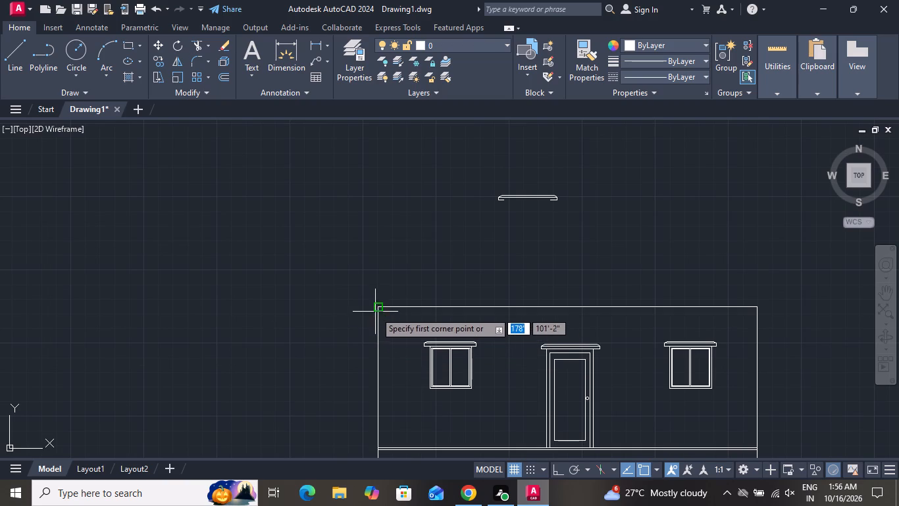
left_click(374, 305)
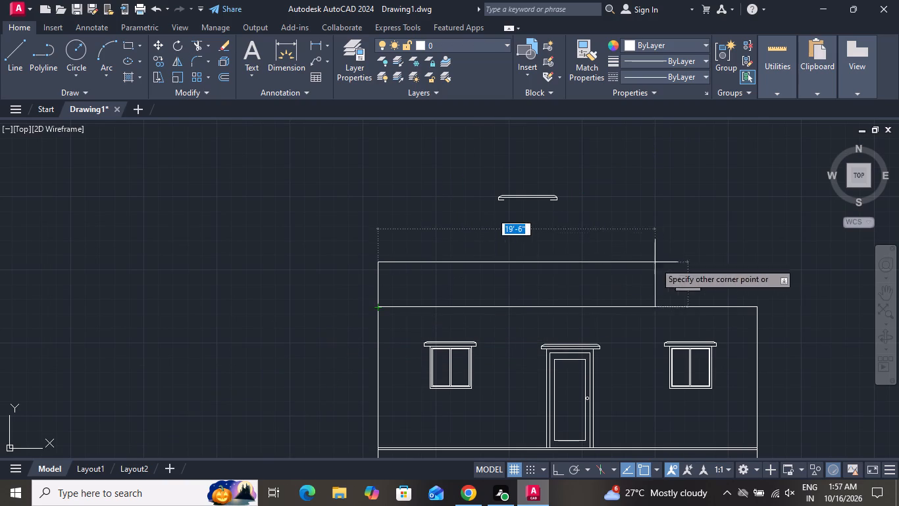
scroll(758, 295, "up", 5)
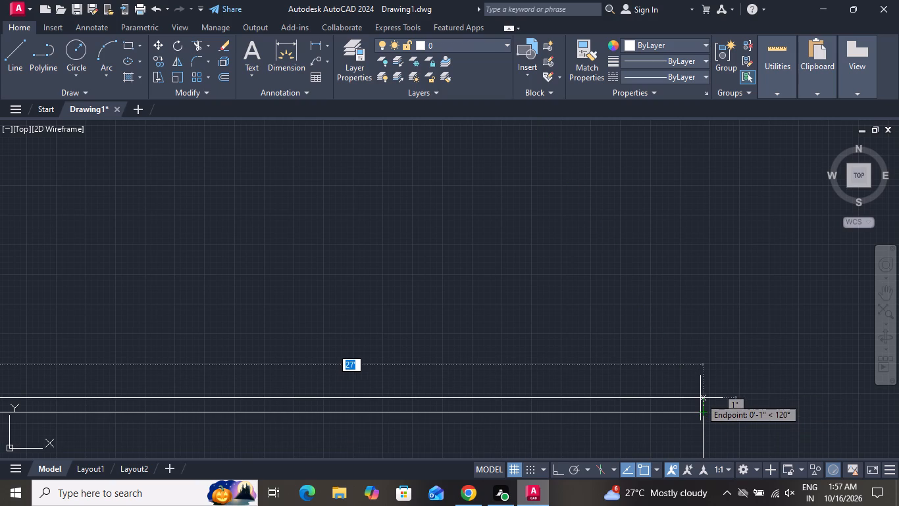
left_click(700, 398)
scroll(634, 281, "down", 4)
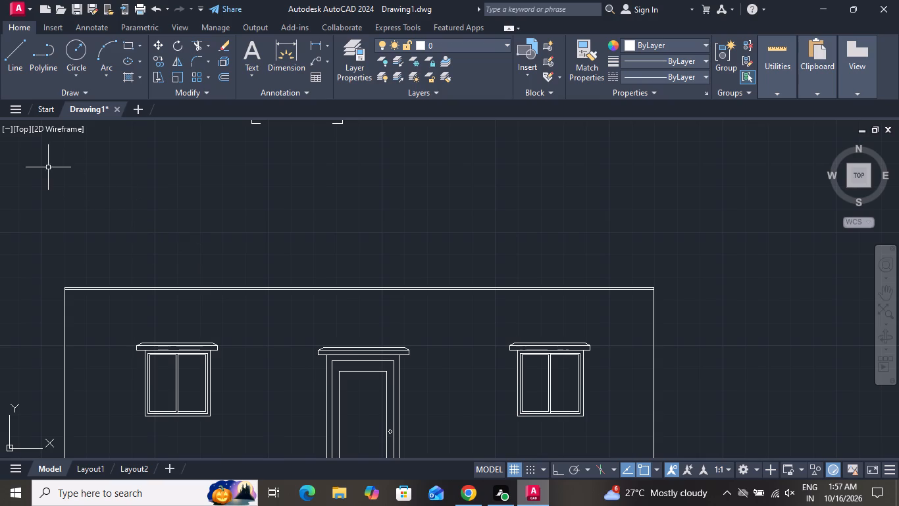
Draw two short connected lines from the thin roof band's top-west corner, one slanting up and outward, the other slanting back inward.
left_click(15, 65)
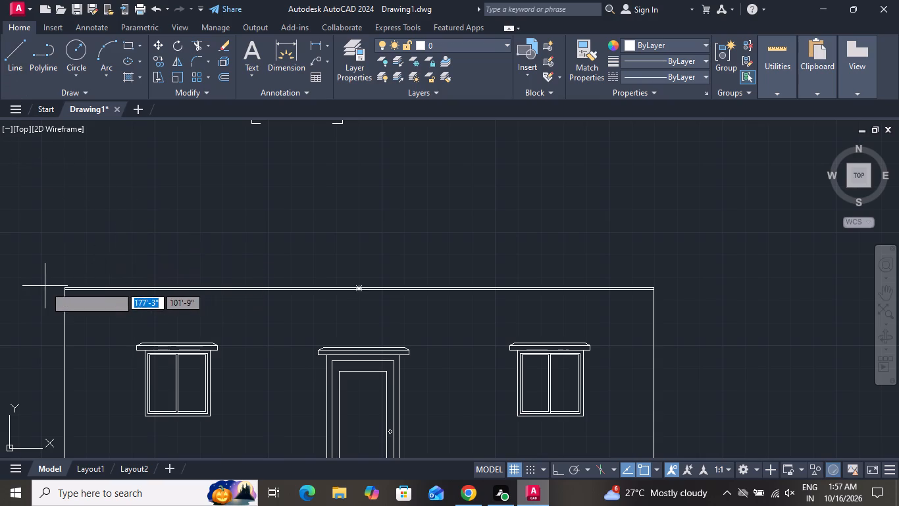
scroll(45, 286, "up", 3)
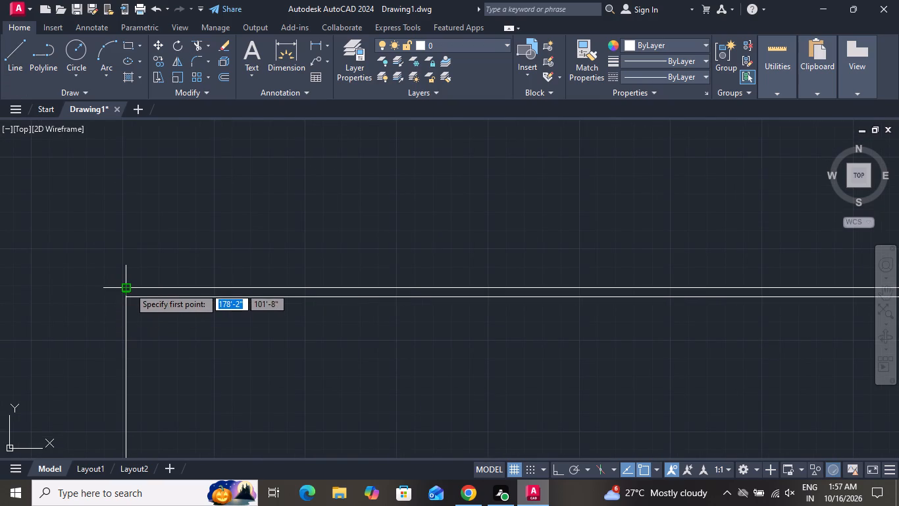
left_click(129, 287)
left_click(121, 279)
right_click(121, 279)
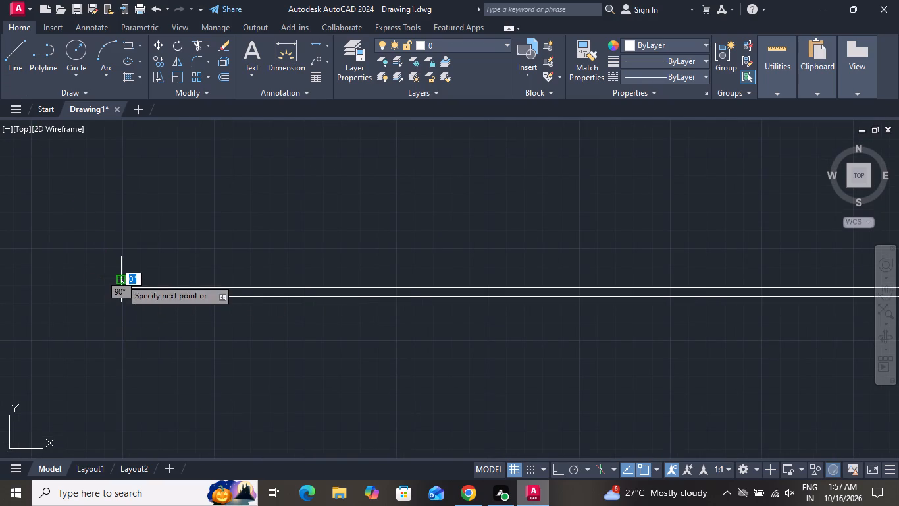
left_click(139, 250)
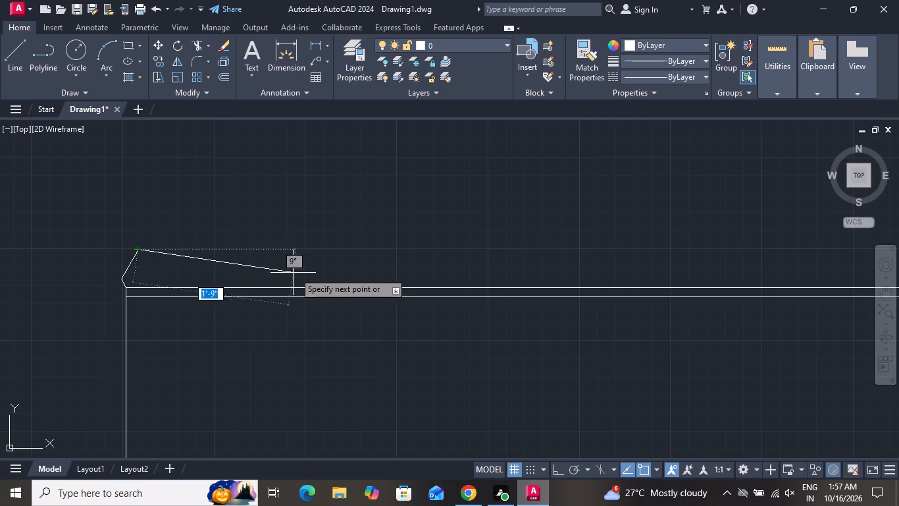
right_click(285, 234)
left_click(299, 251)
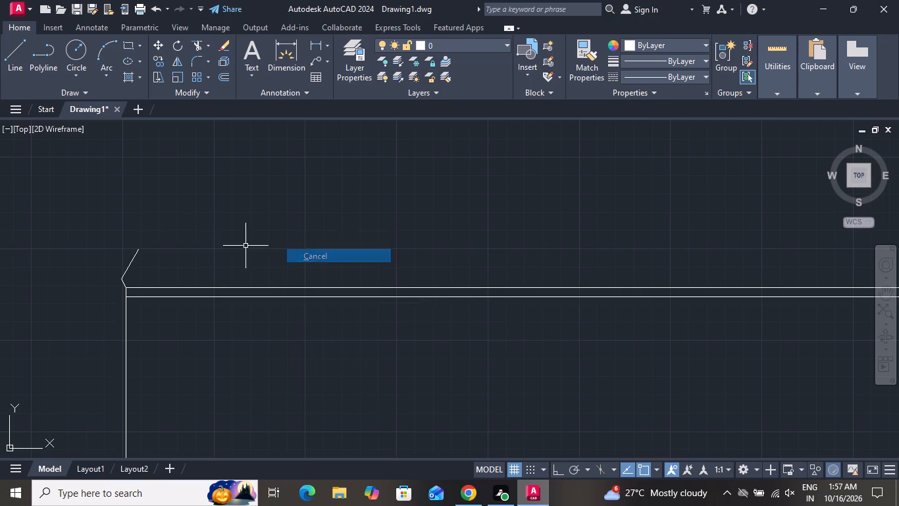
Delete the upper, inward-slanting line segment above the roof band's west corner.
left_click(161, 242)
left_click(118, 262)
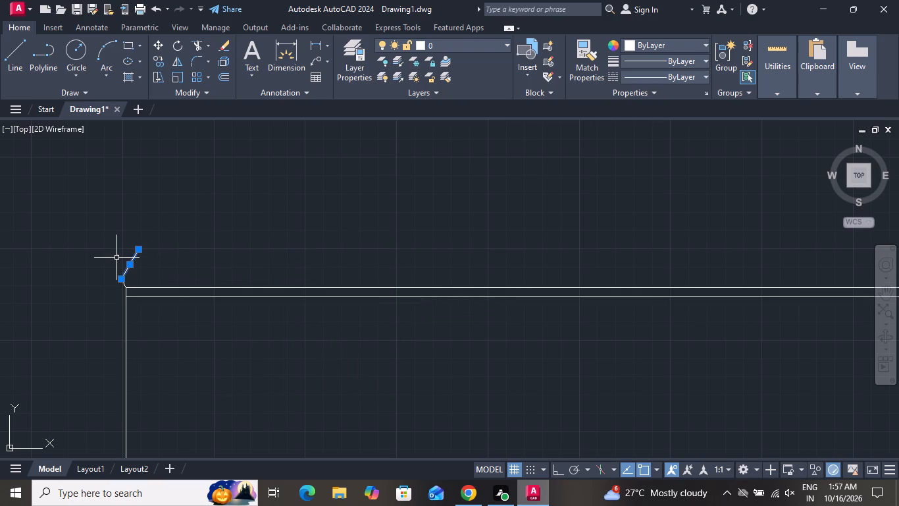
key("Delete")
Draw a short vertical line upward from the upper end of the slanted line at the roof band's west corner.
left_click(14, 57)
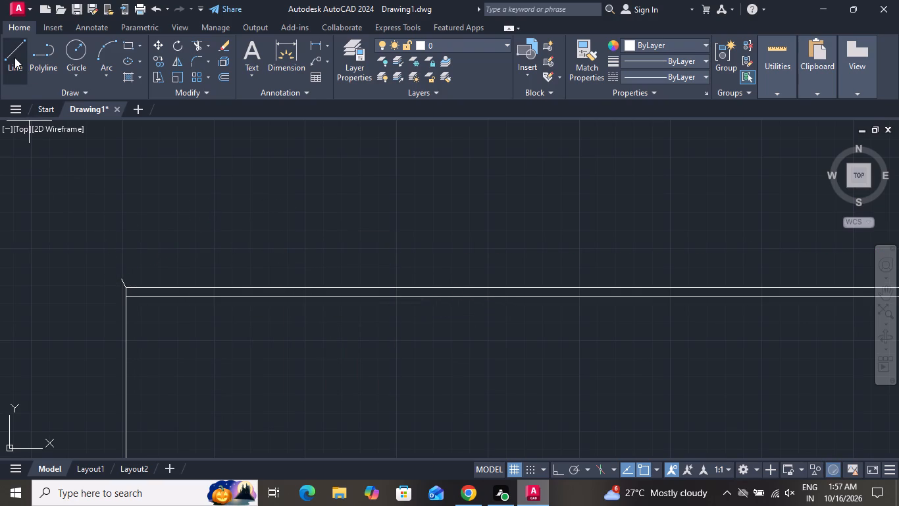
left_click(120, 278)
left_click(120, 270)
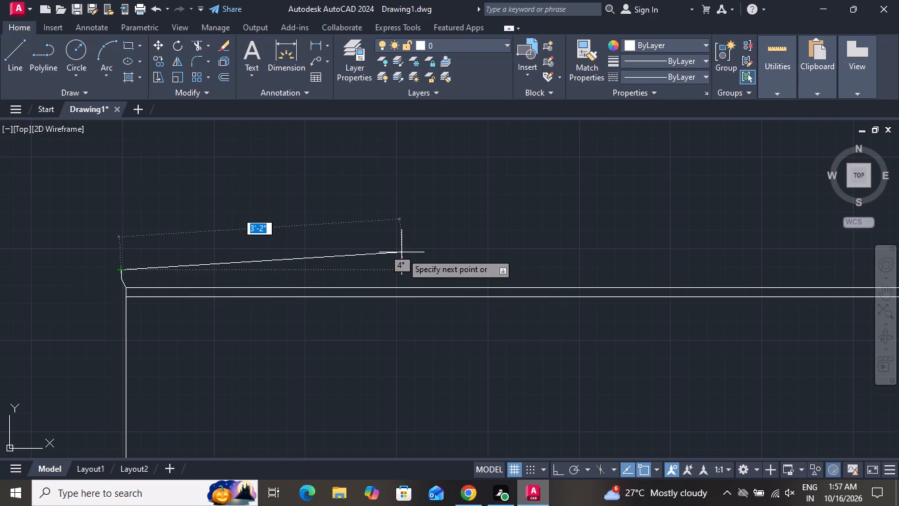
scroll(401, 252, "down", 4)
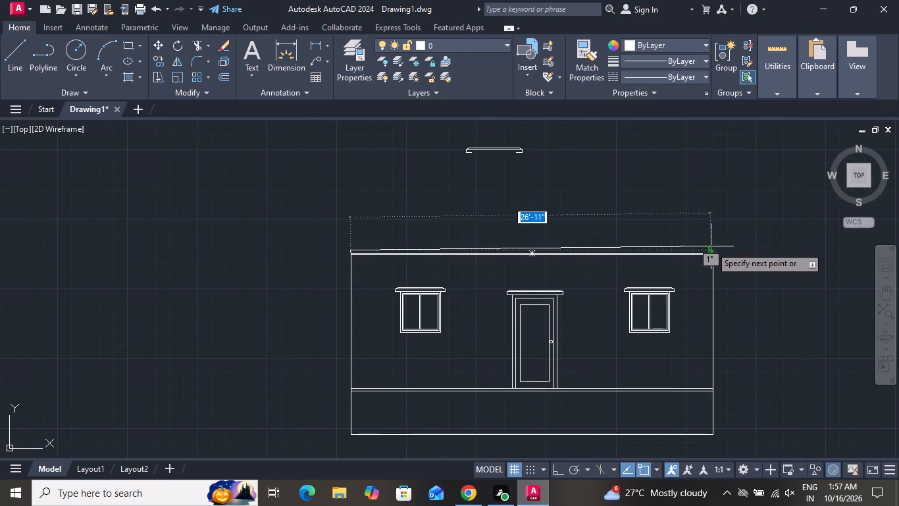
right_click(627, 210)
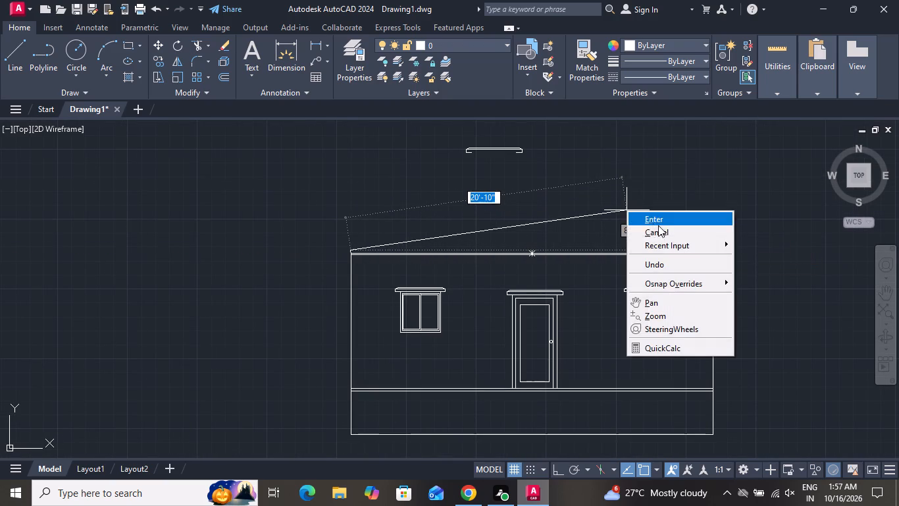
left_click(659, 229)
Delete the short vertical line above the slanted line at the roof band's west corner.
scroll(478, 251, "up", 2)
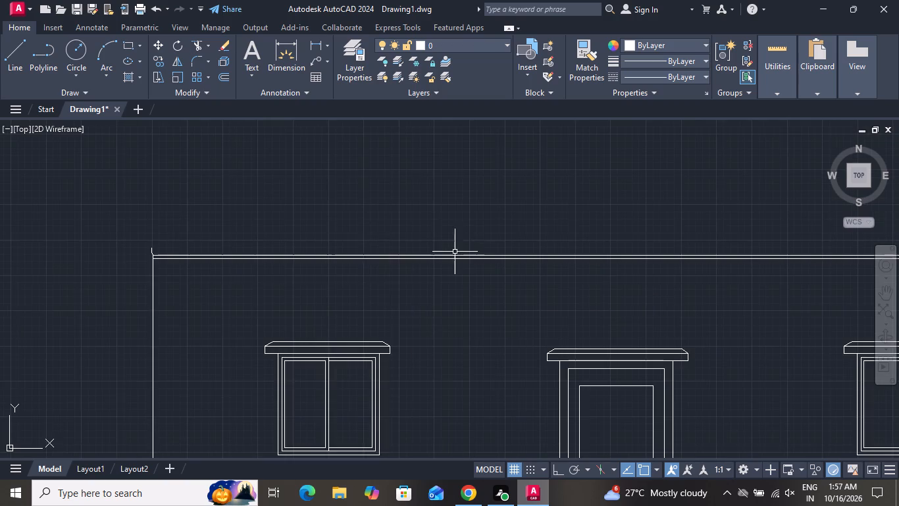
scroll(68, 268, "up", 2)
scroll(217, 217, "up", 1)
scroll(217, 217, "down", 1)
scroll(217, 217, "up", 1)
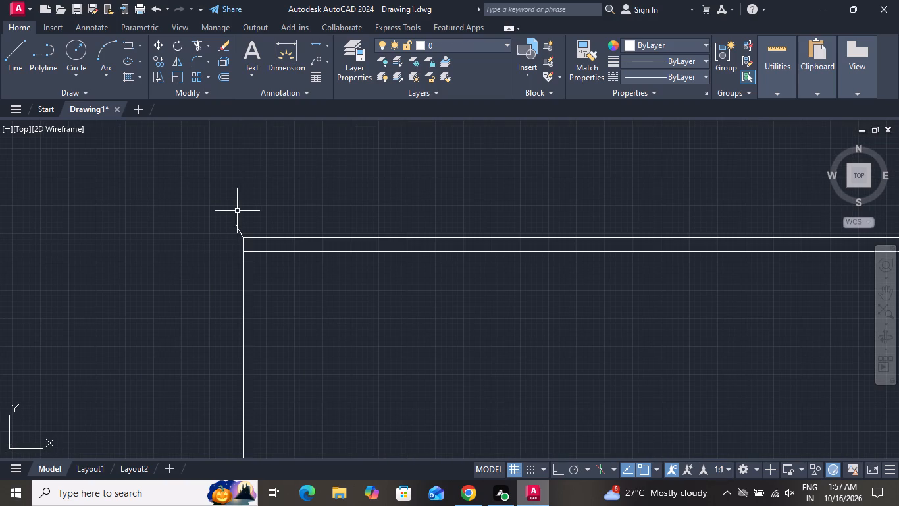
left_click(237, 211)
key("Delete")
With Ortho on, draw a horizontal line about 27'-1" long eastward from the west slanted line's upper end to just past the east wall.
left_click(14, 53)
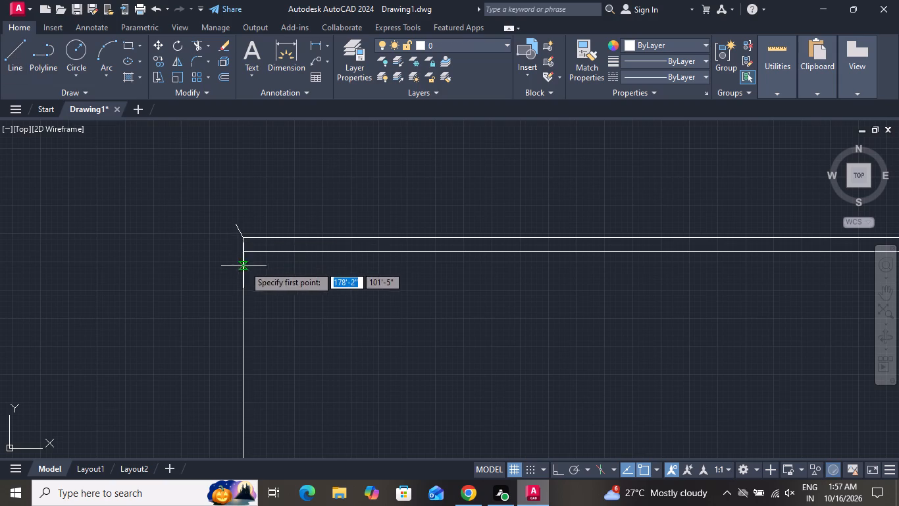
left_click(237, 227)
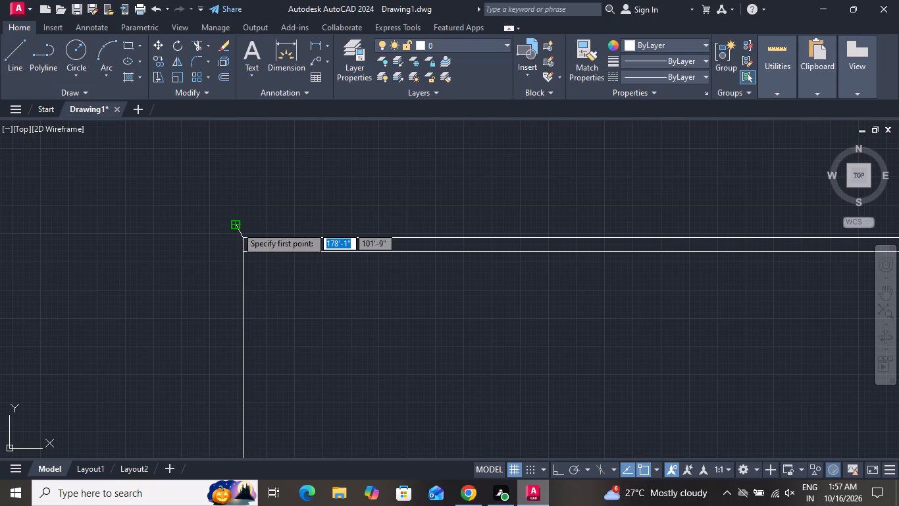
scroll(167, 215, "down", 1)
scroll(267, 220, "up", 1)
scroll(267, 220, "down", 4)
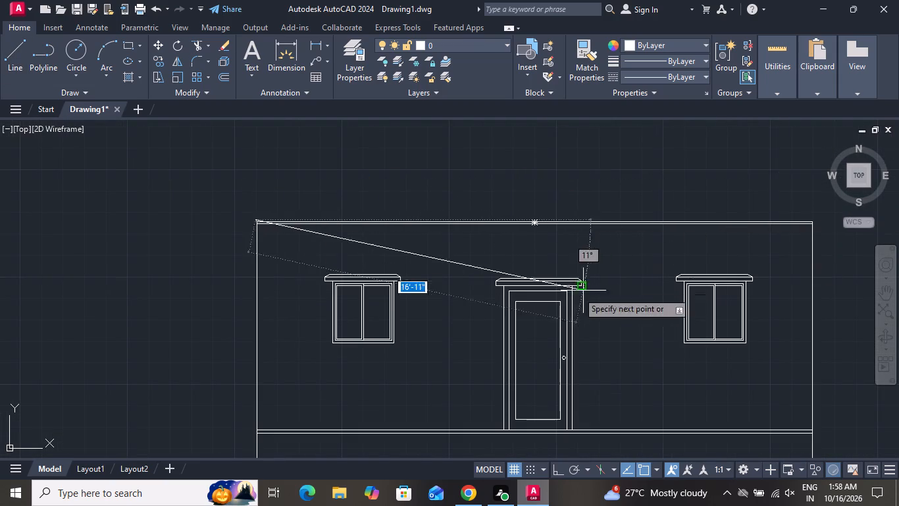
scroll(513, 304, "down", 3)
scroll(590, 280, "up", 3)
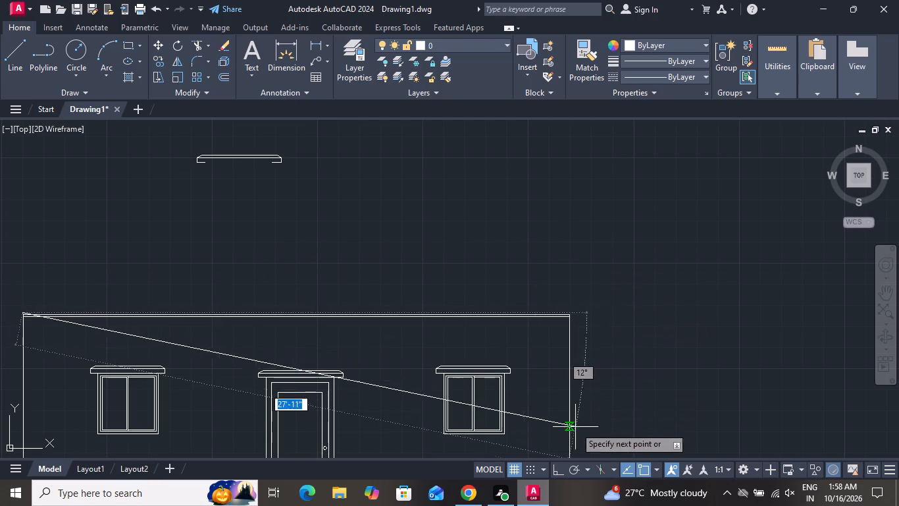
left_click(560, 464)
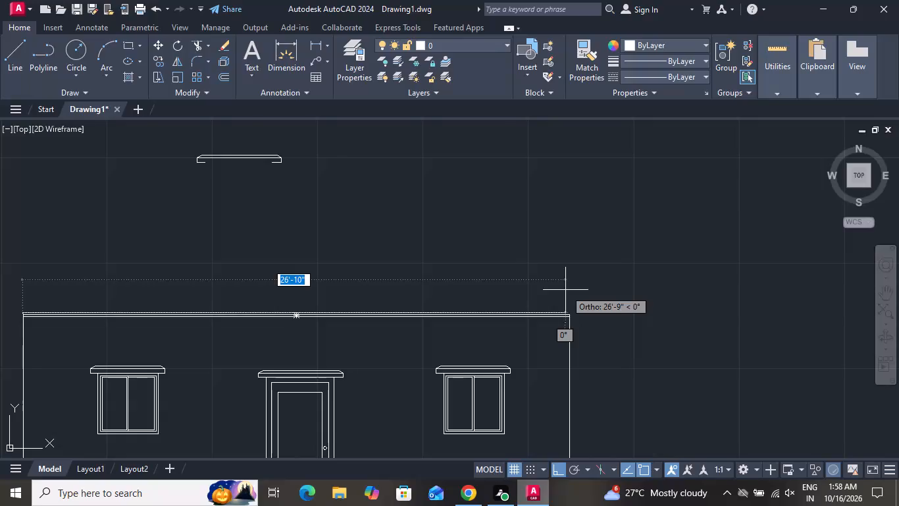
scroll(565, 290, "up", 3)
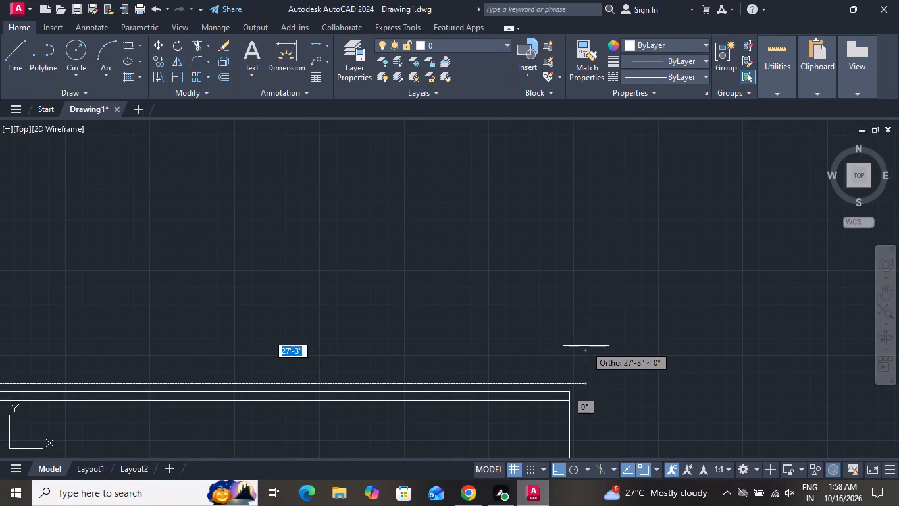
scroll(586, 339, "down", 3)
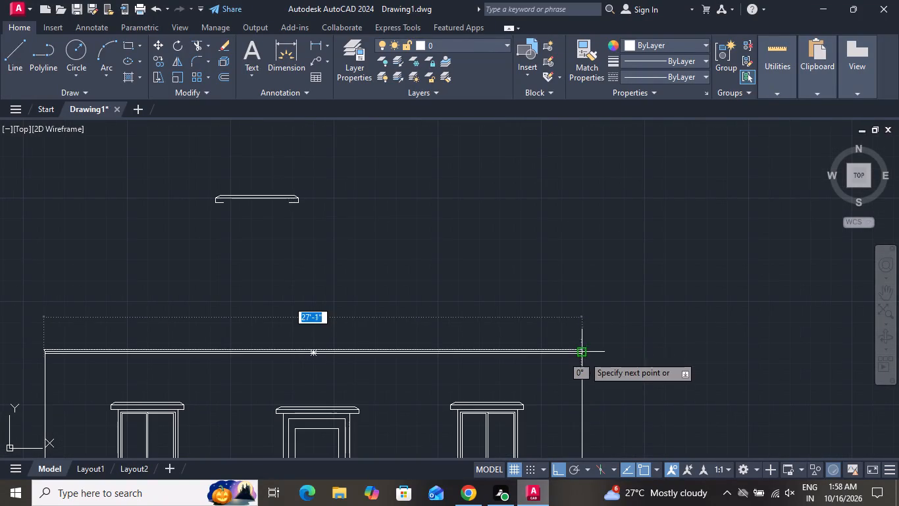
scroll(584, 356, "up", 3)
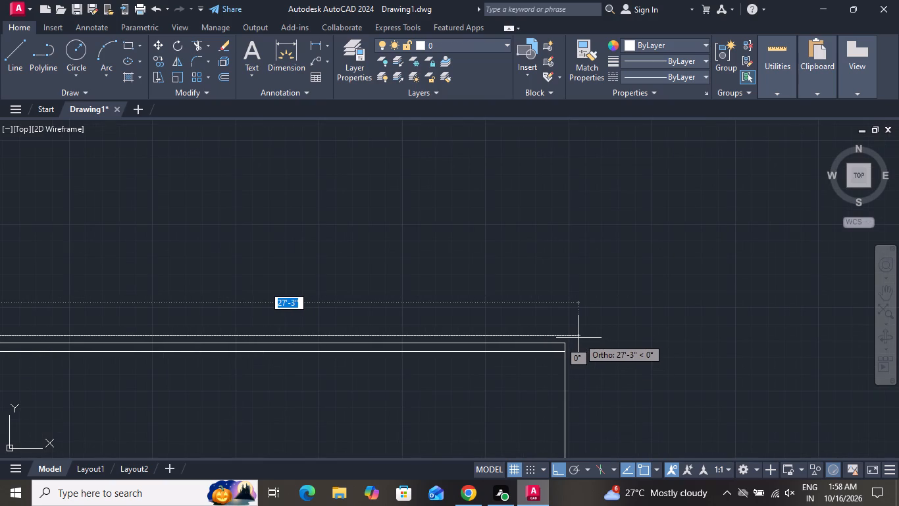
scroll(561, 335, "up", 4)
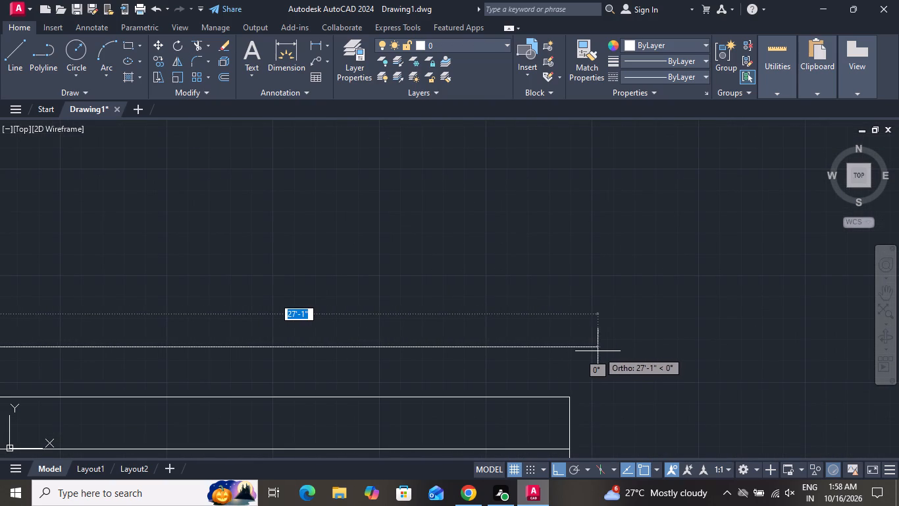
left_click(598, 351)
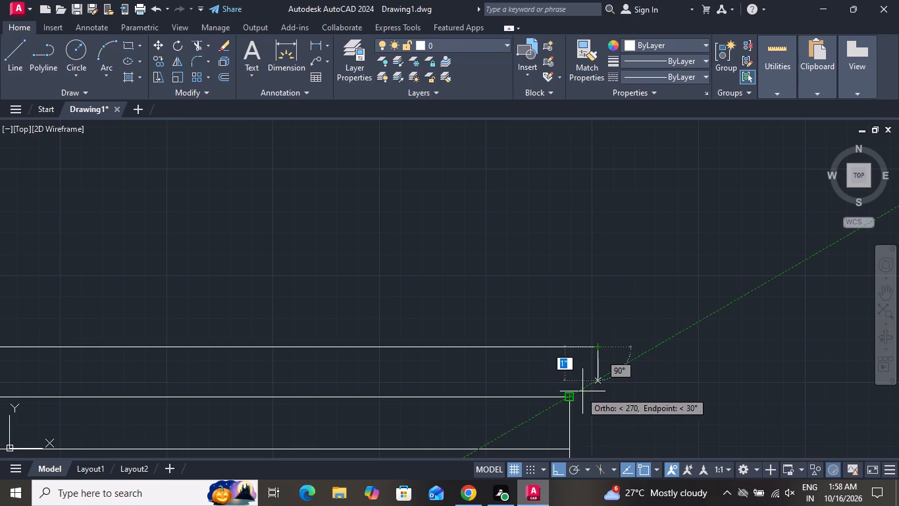
Close the roof edge's east end with a vertical line about 1" down and a short horizontal line back to the wall corner.
left_click(598, 396)
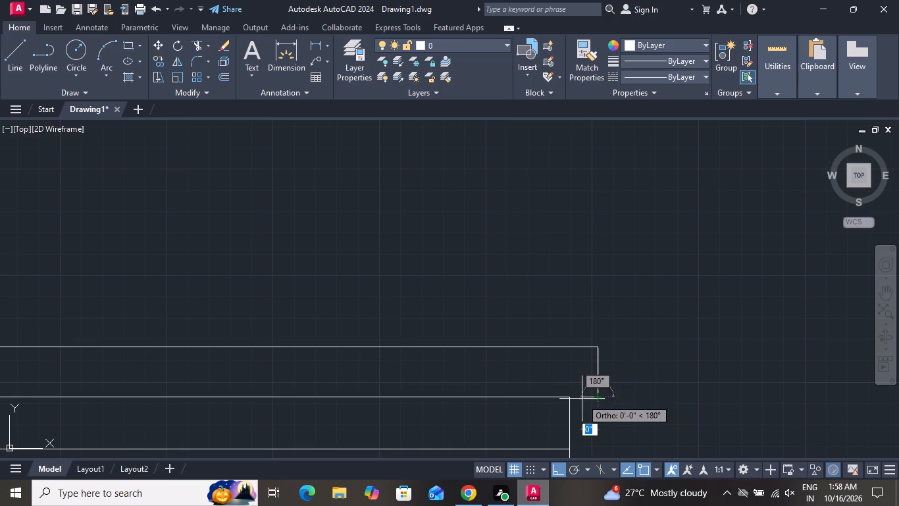
left_click(570, 399)
right_click(570, 397)
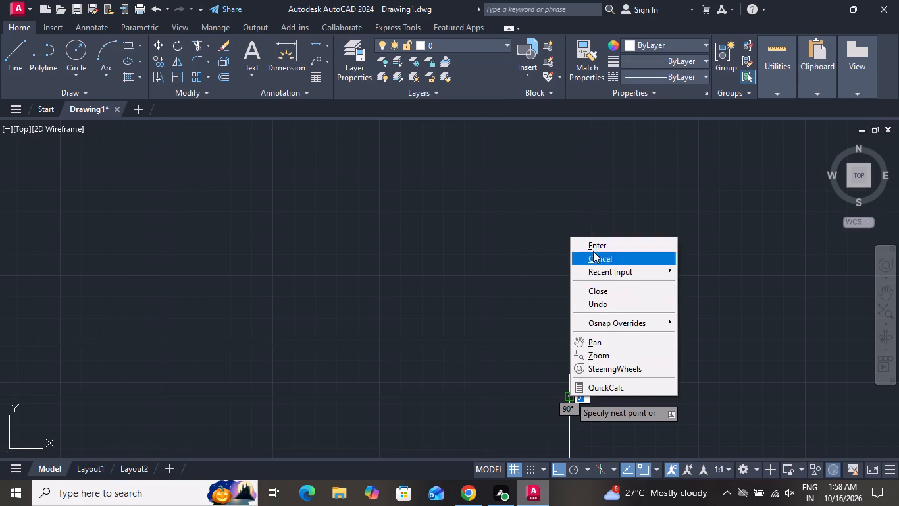
left_click(594, 250)
Delete the slanted line at the roof band's west corner.
scroll(661, 333, "down", 1)
scroll(661, 333, "up", 1)
scroll(661, 333, "down", 6)
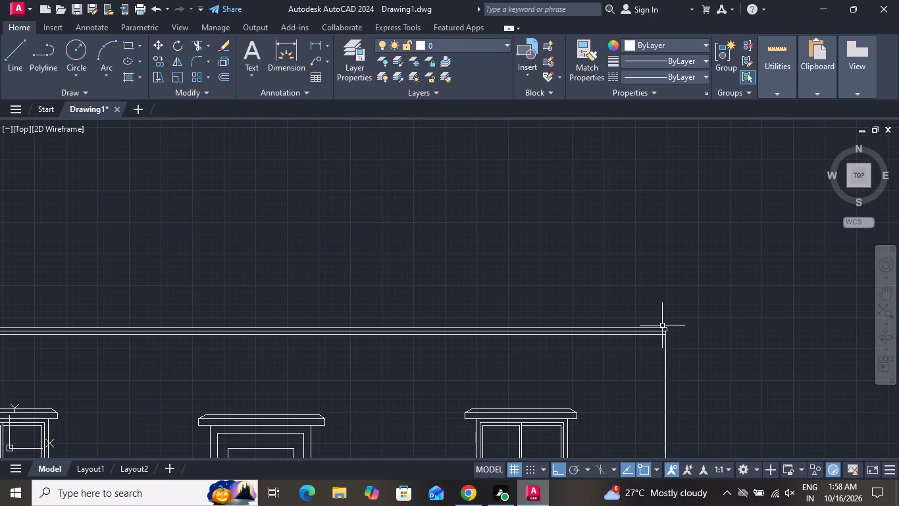
scroll(492, 319, "down", 3)
scroll(371, 319, "up", 6)
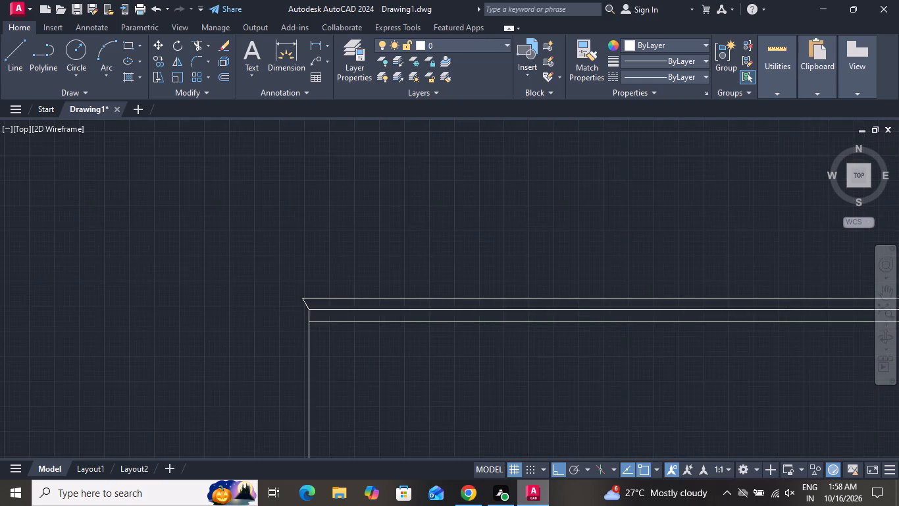
scroll(328, 337, "up", 2)
left_click(270, 263)
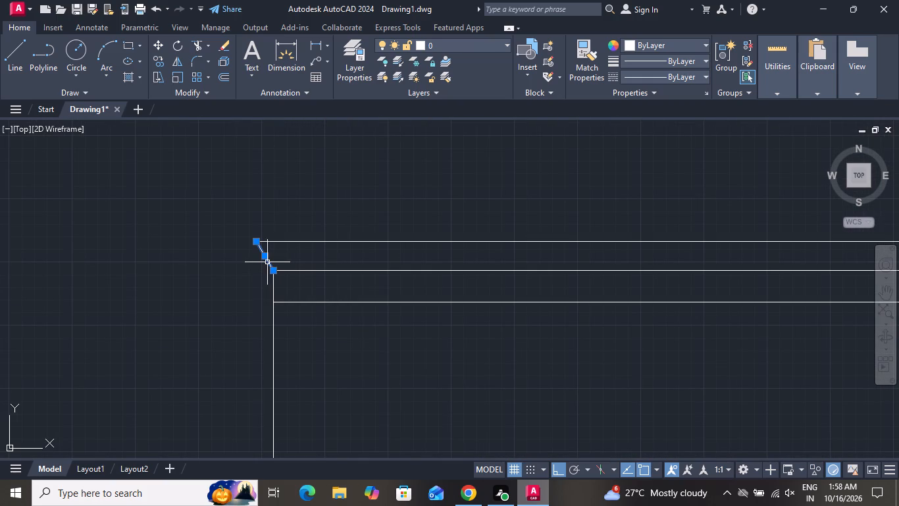
key("Delete")
Close the roof edge's west end with lines running slightly west, about 1" down, and back east to the wall corner.
left_click(1, 51)
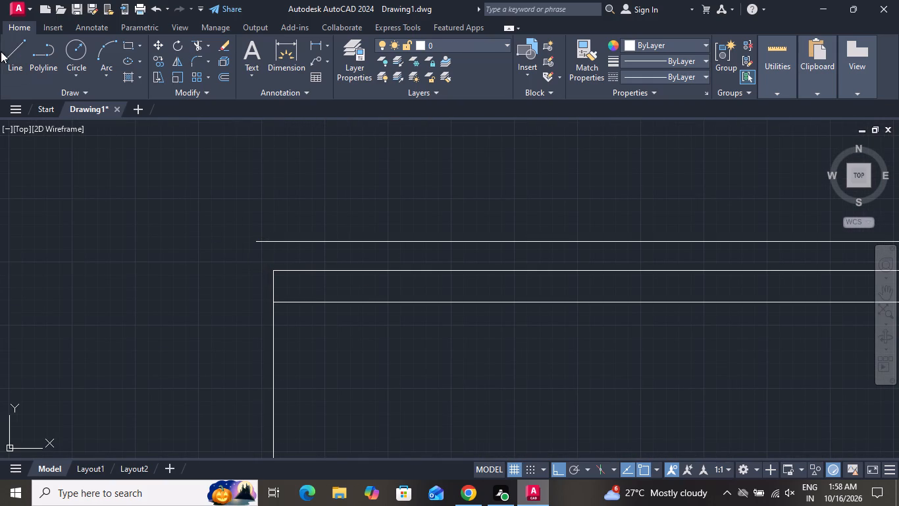
left_click(12, 51)
left_click(256, 242)
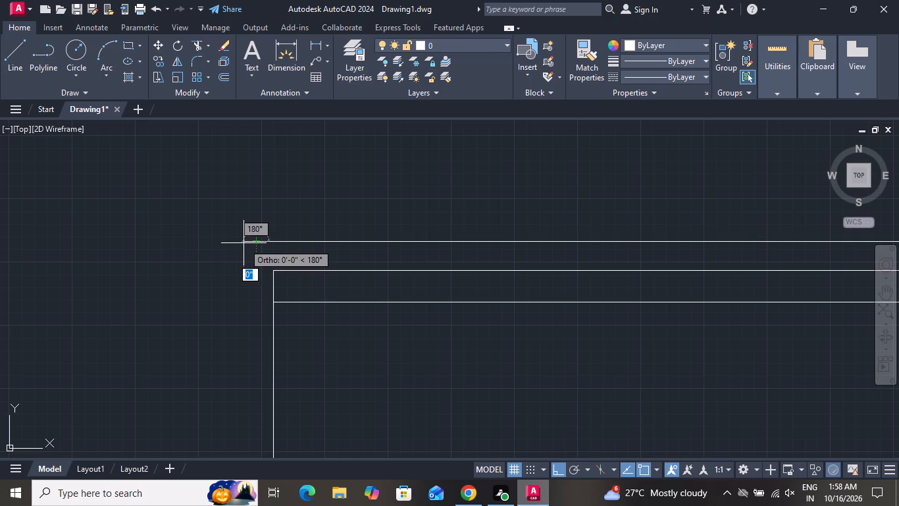
left_click(244, 243)
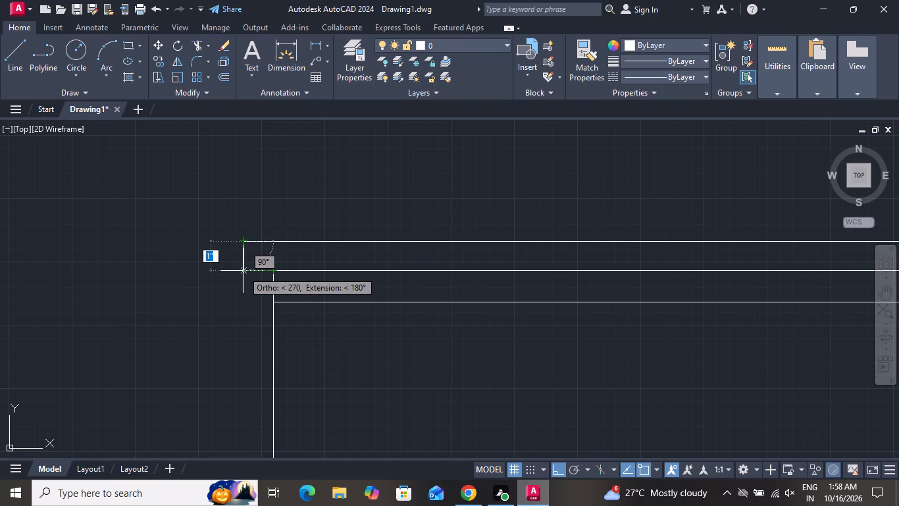
left_click(243, 271)
left_click(272, 271)
right_click(272, 271)
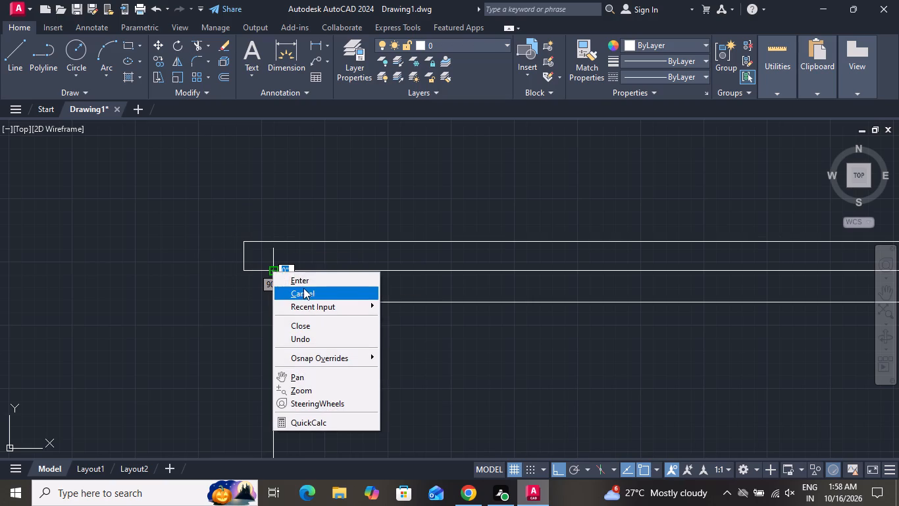
left_click(315, 288)
Delete the loose sunshade outline floating above the front elevation.
scroll(245, 293, "down", 1)
scroll(234, 295, "up", 1)
scroll(234, 295, "down", 2)
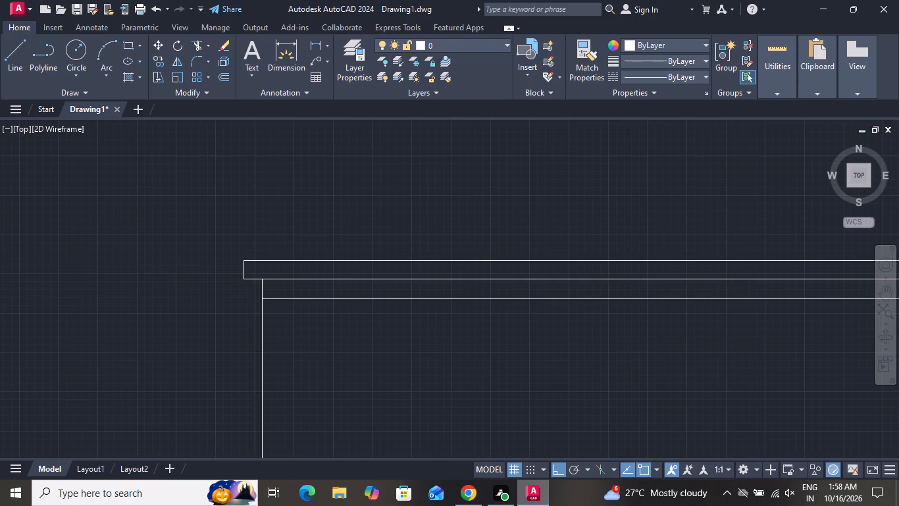
scroll(234, 295, "down", 6)
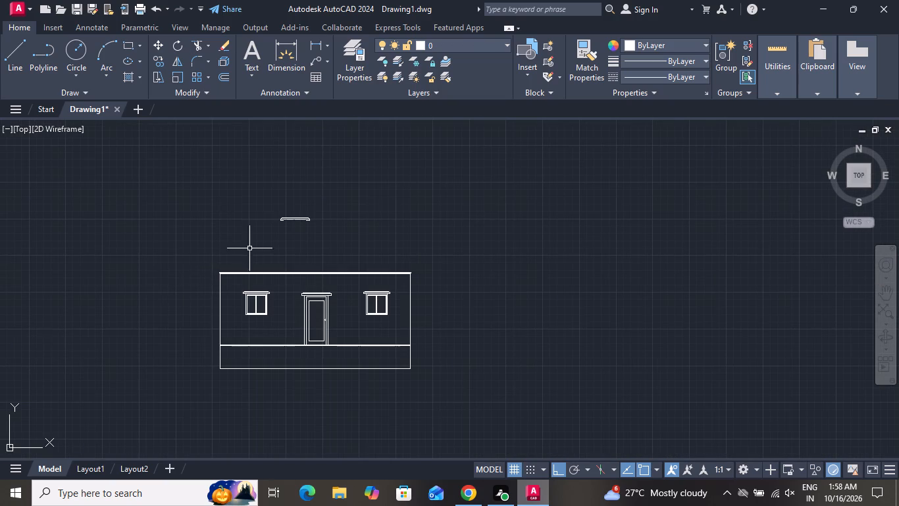
left_click(313, 206)
left_click(242, 242)
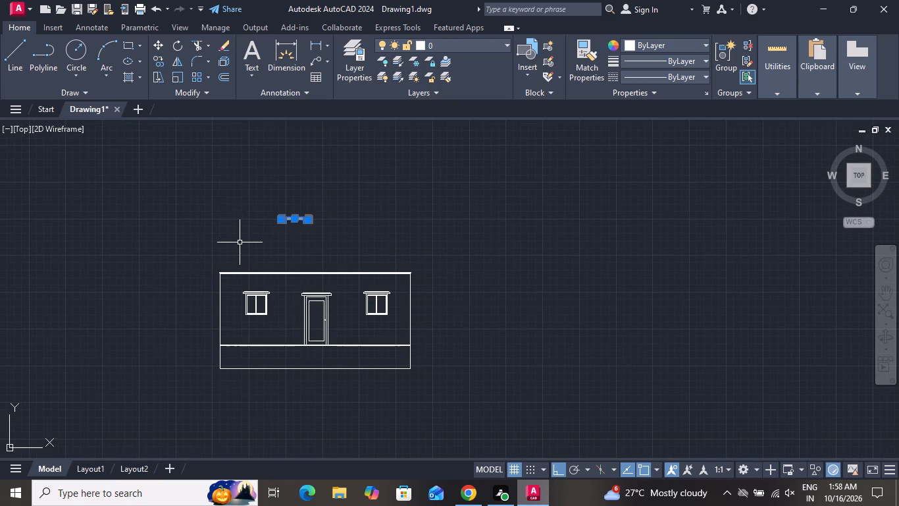
key("Delete")
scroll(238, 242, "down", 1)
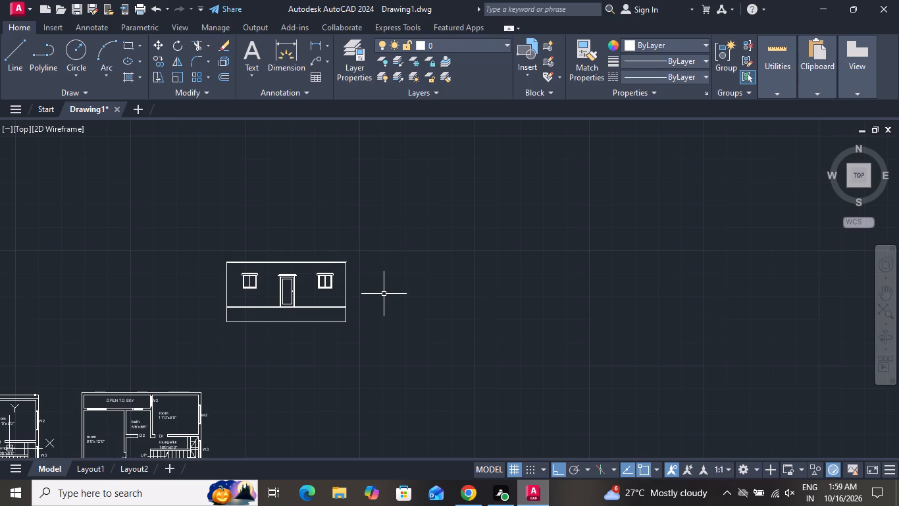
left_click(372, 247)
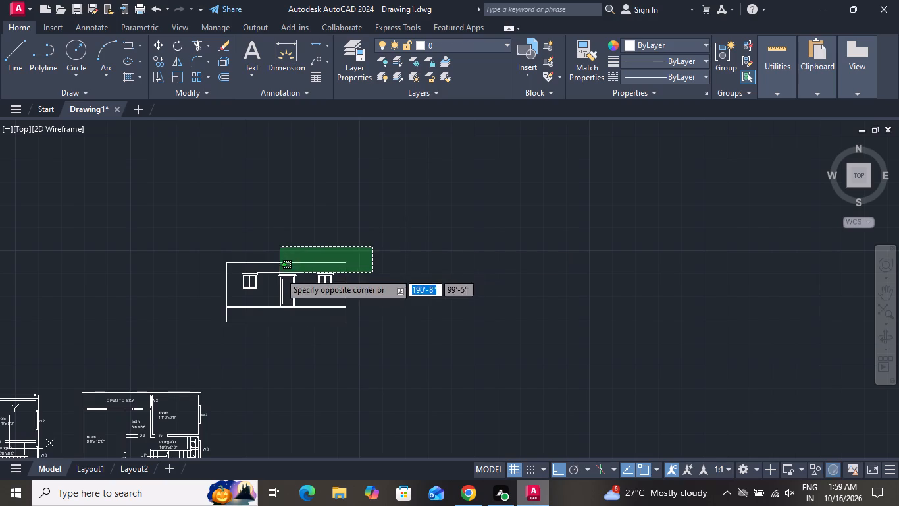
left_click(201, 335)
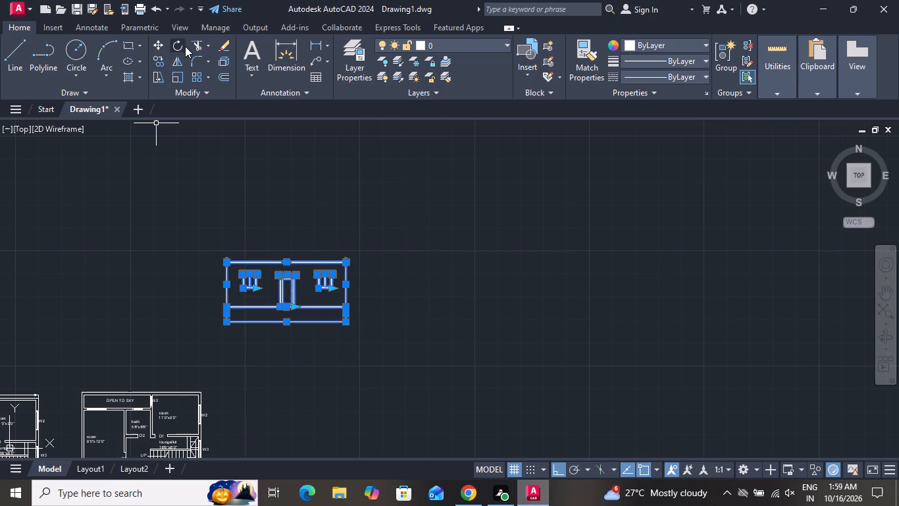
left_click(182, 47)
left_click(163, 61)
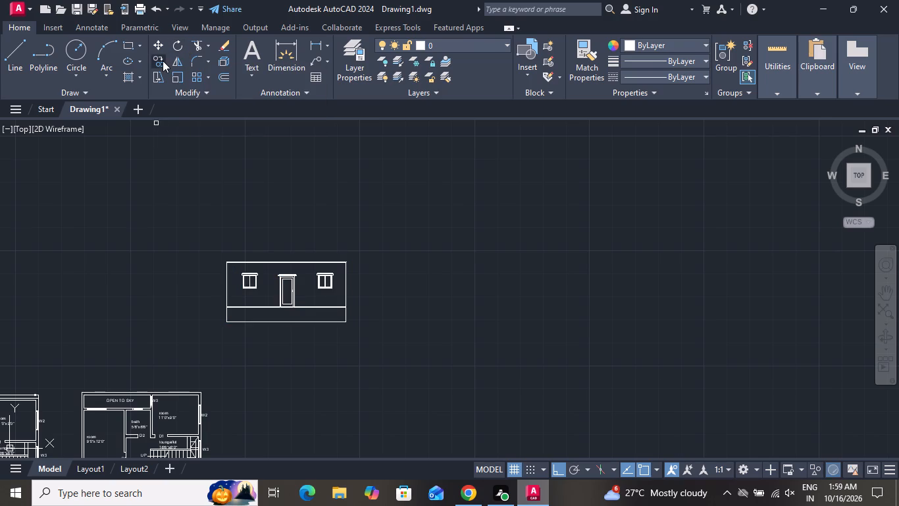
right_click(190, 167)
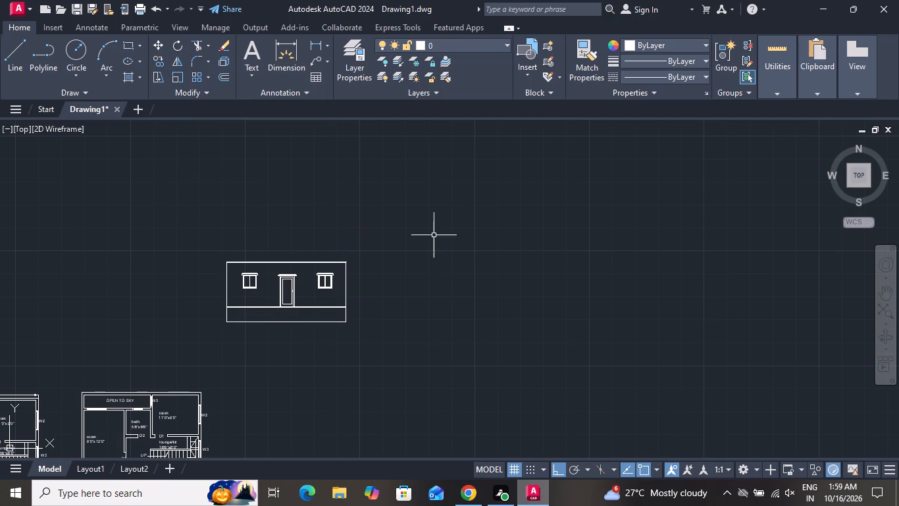
Copy the whole front elevation about 18'-4" straight up from its lower west corner.
left_click(434, 235)
left_click(206, 343)
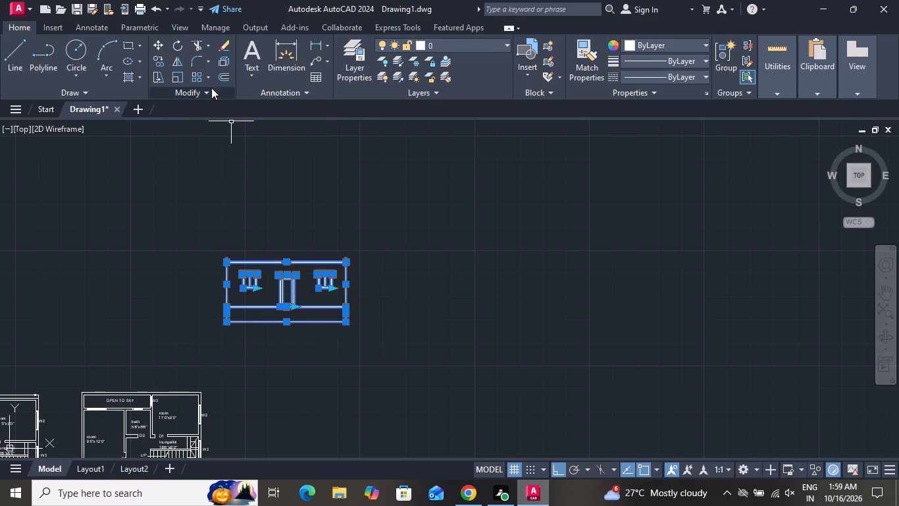
left_click(159, 62)
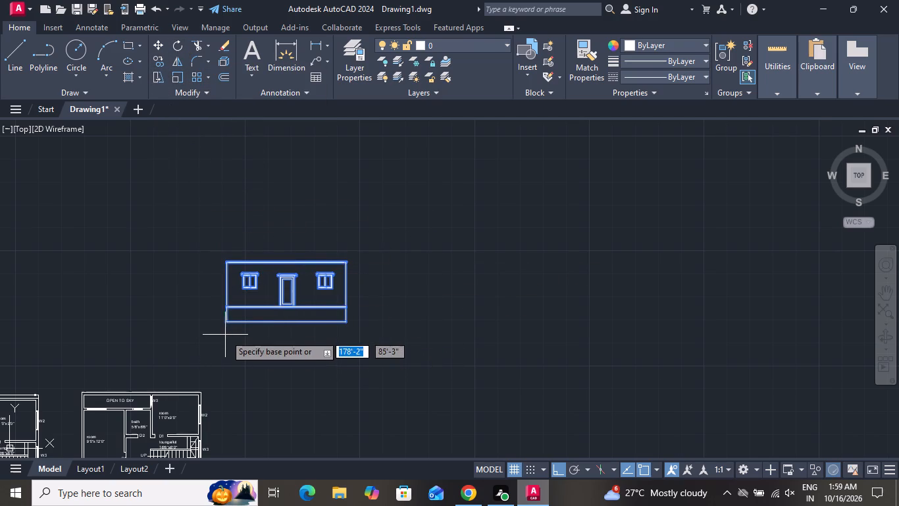
left_click(222, 323)
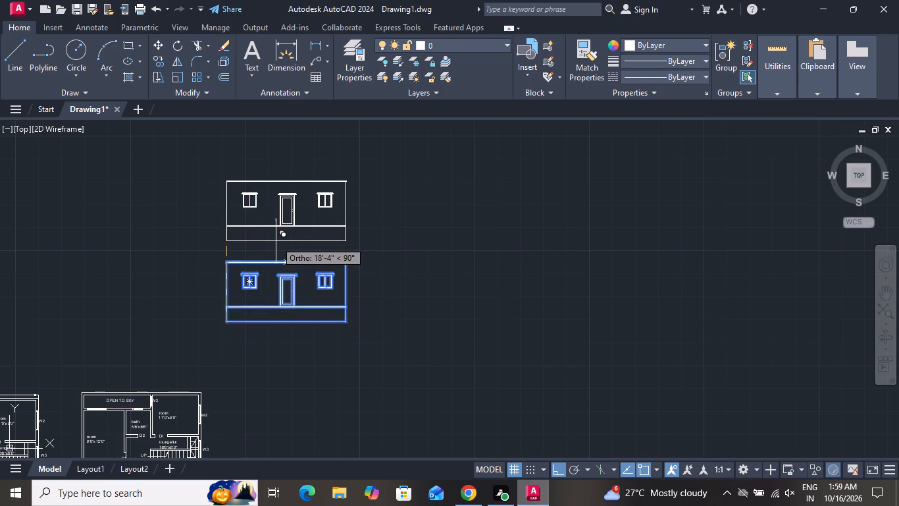
left_click(276, 241)
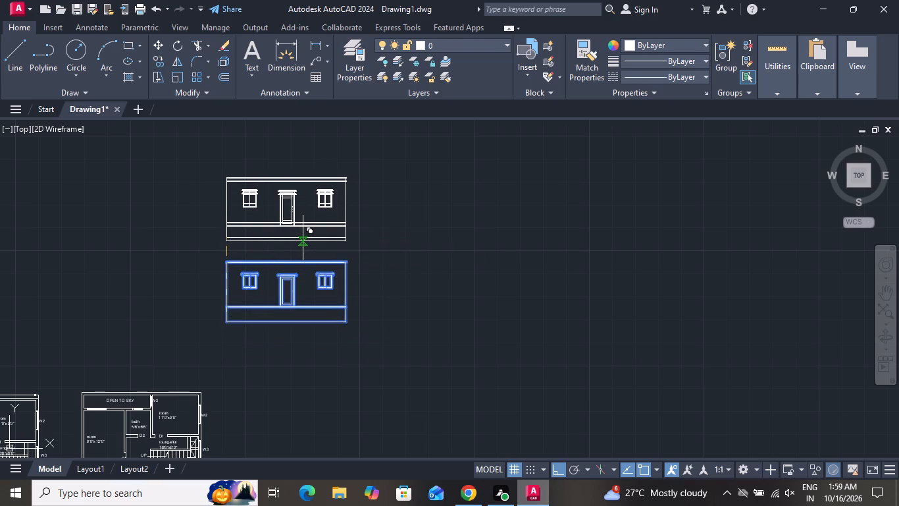
right_click(303, 238)
left_click(323, 258)
Delete the plinth from the upper elevation copy: its two short side lines, the lower floor line and the bottom line.
scroll(304, 262, "up", 3)
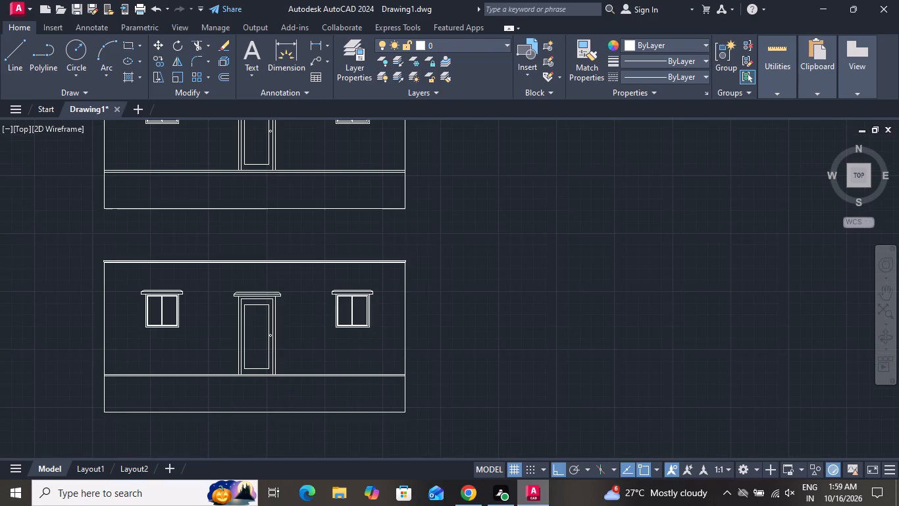
scroll(518, 235, "down", 2)
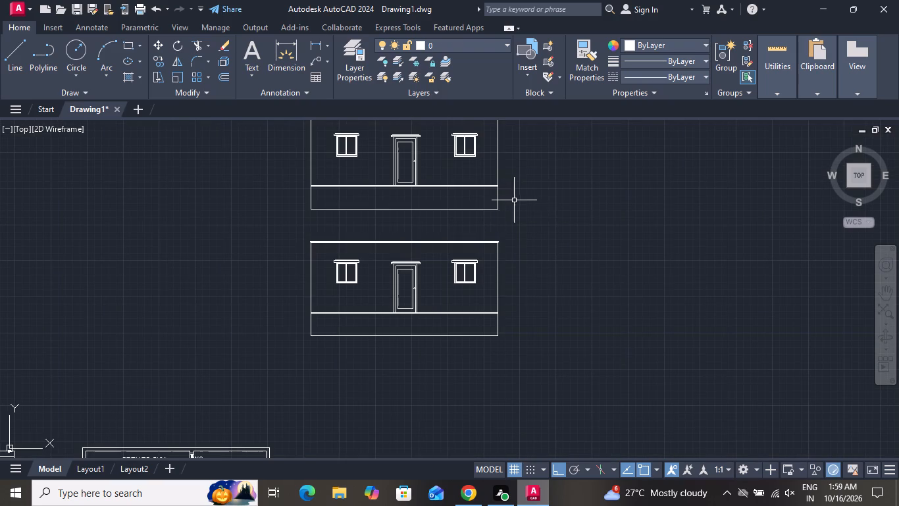
left_click(513, 196)
left_click(289, 206)
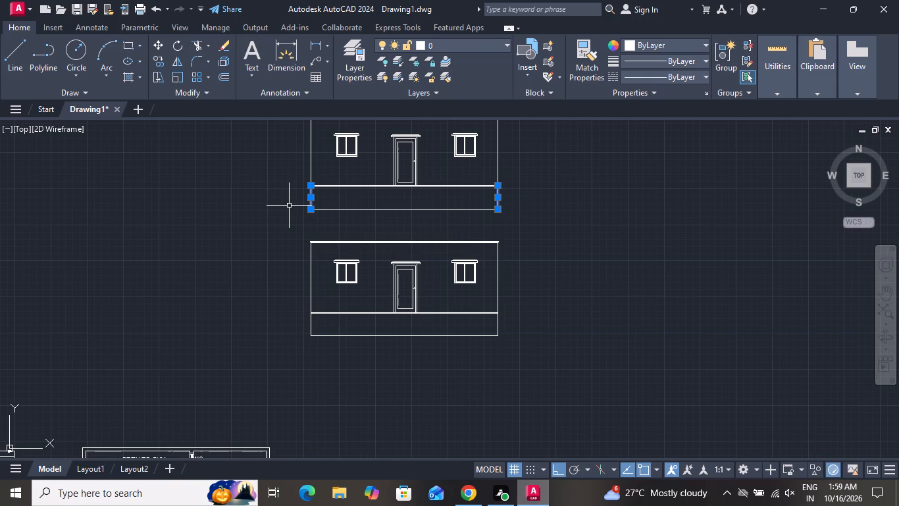
key("Delete")
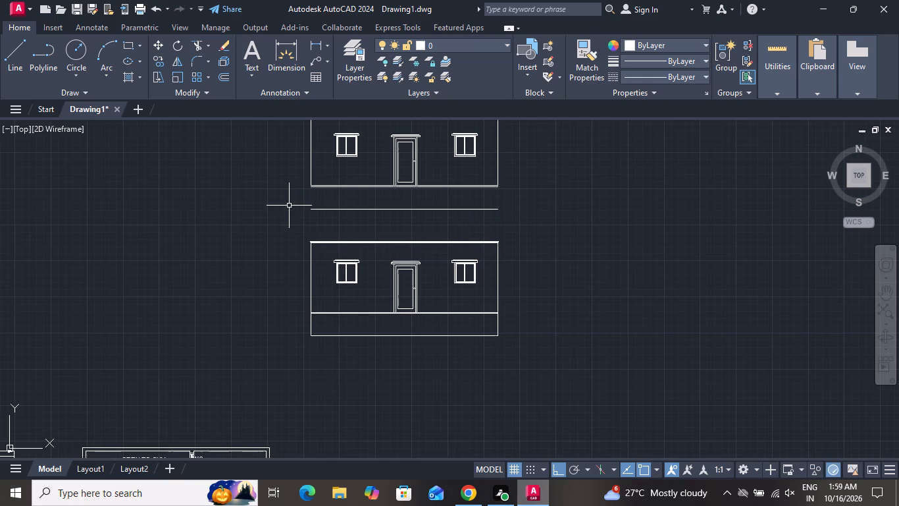
scroll(367, 190, "up", 2)
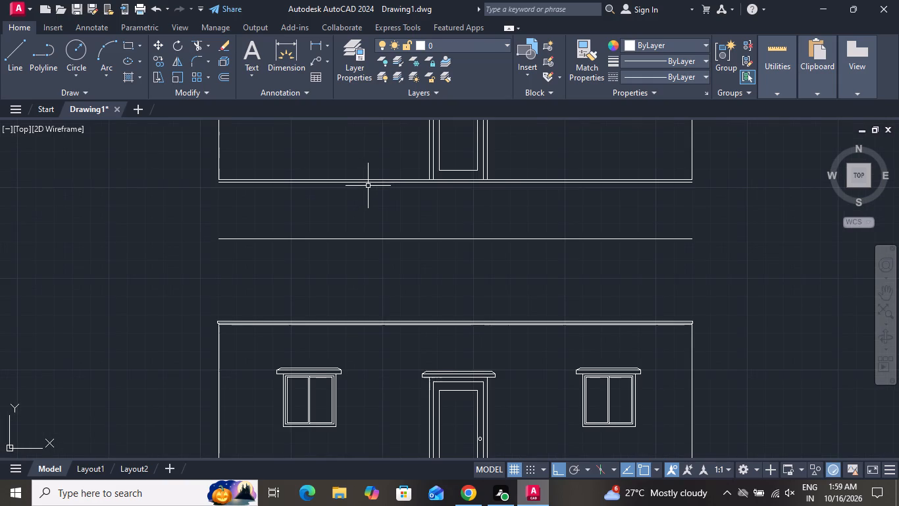
left_click(369, 183)
key("Delete")
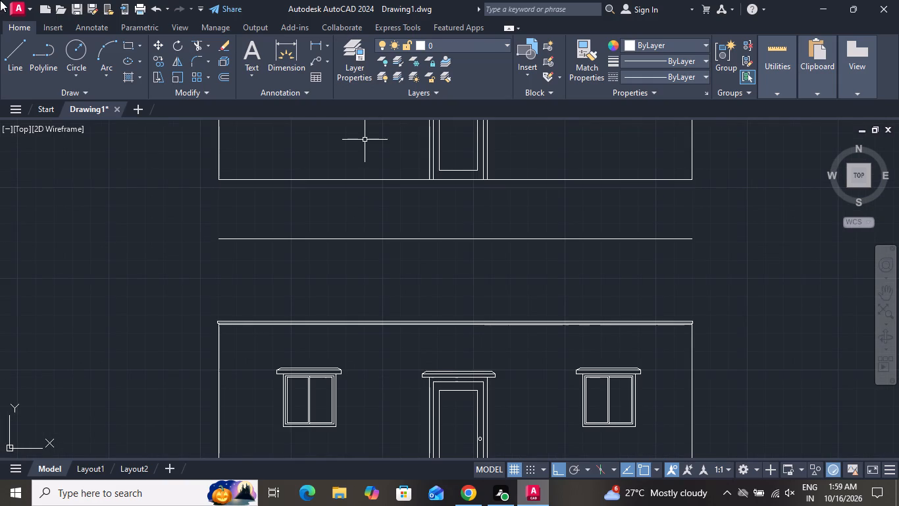
scroll(96, 131, "down", 1)
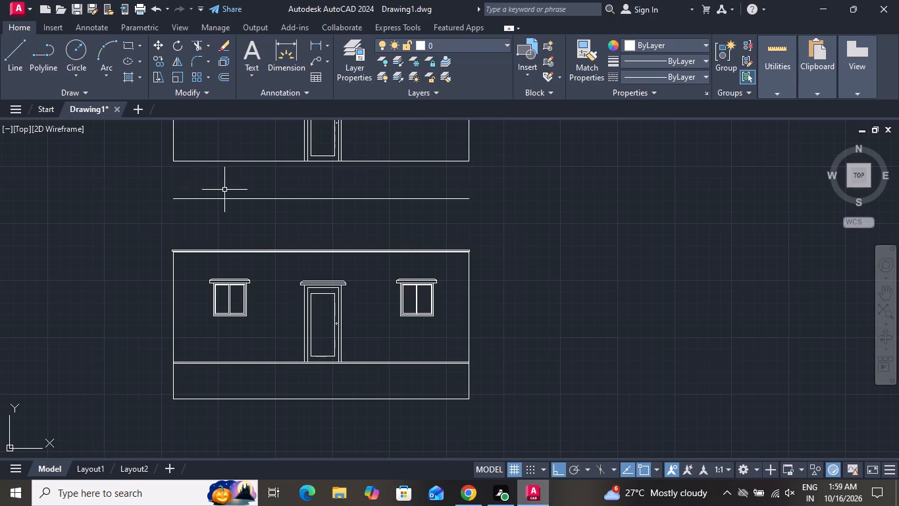
left_click(228, 190)
left_click(215, 211)
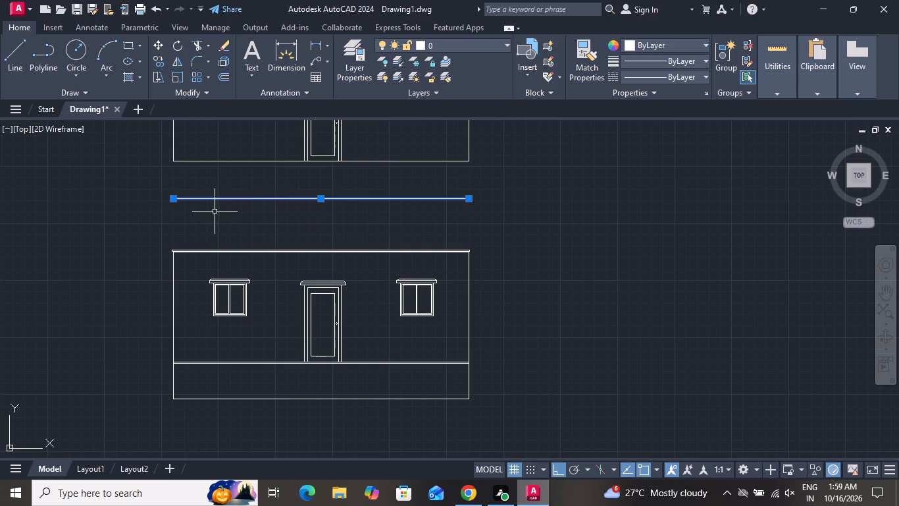
key("Delete")
Move the trimmed upper elevation copy straight down from its lower west corner onto the top of the ground-floor roof edge.
scroll(321, 357, "down", 2)
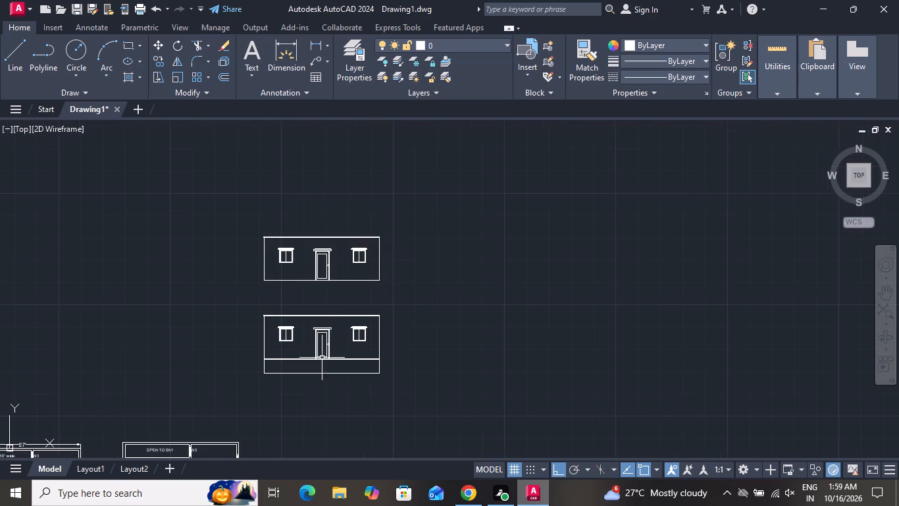
left_click(399, 221)
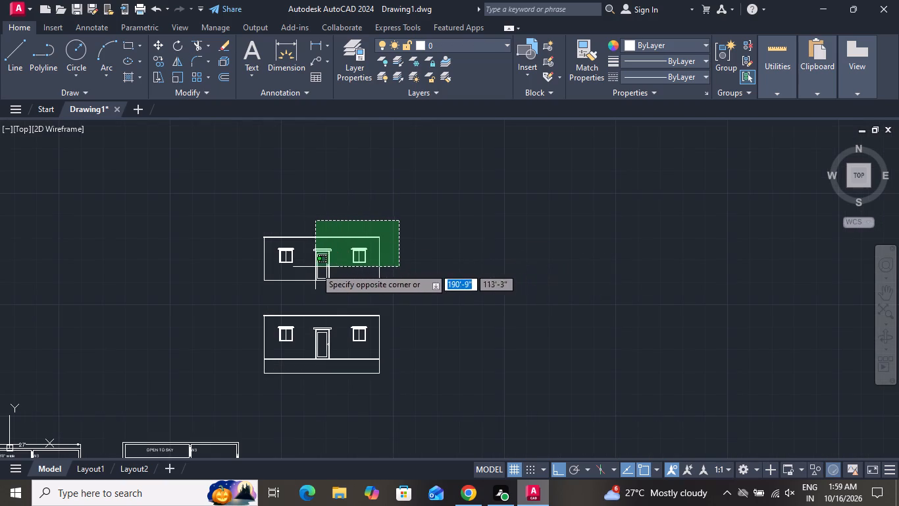
left_click(244, 289)
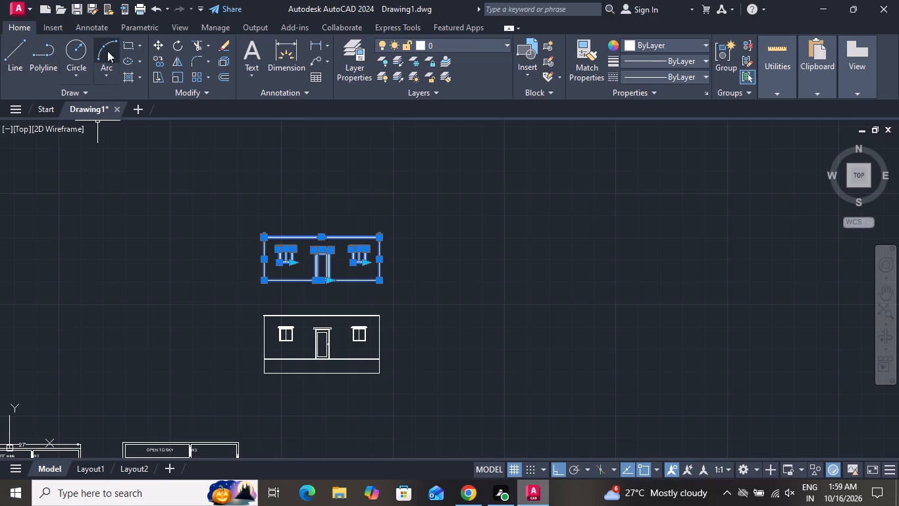
left_click(159, 45)
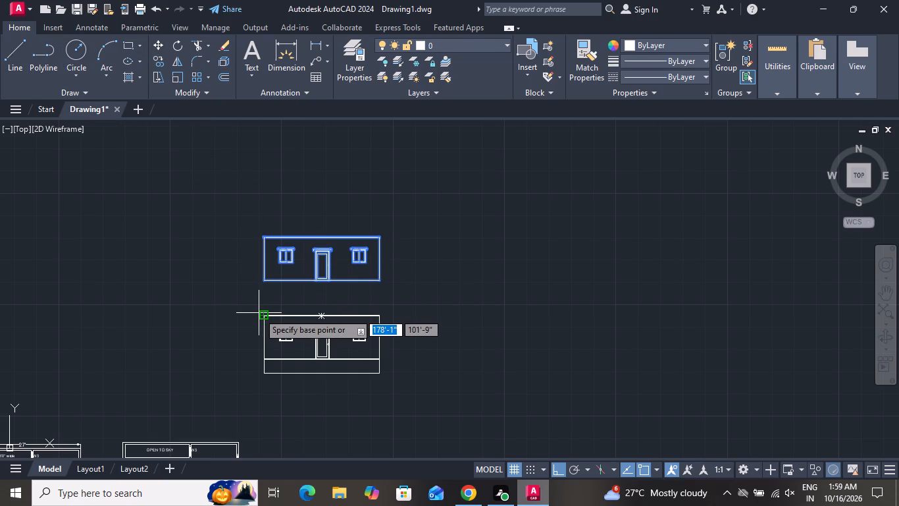
scroll(259, 313, "up", 3)
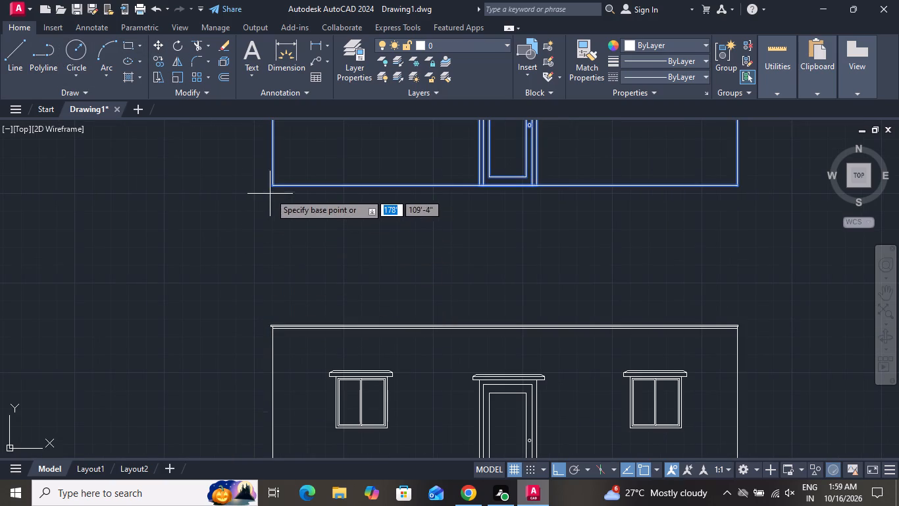
left_click(270, 185)
scroll(278, 318, "up", 3)
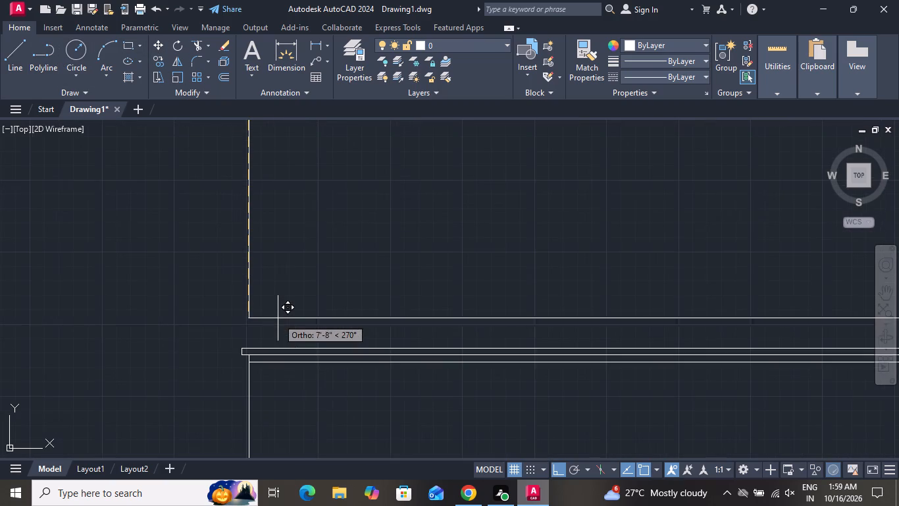
left_click(248, 347)
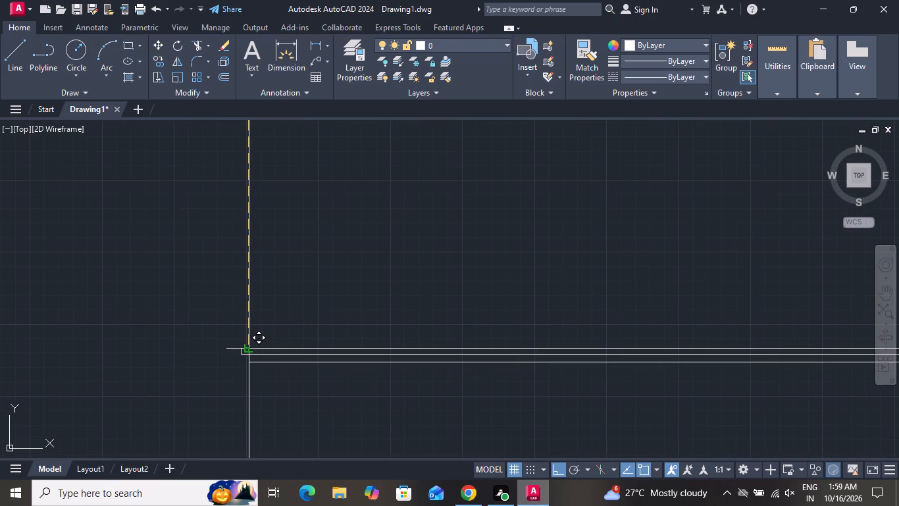
scroll(251, 339, "down", 4)
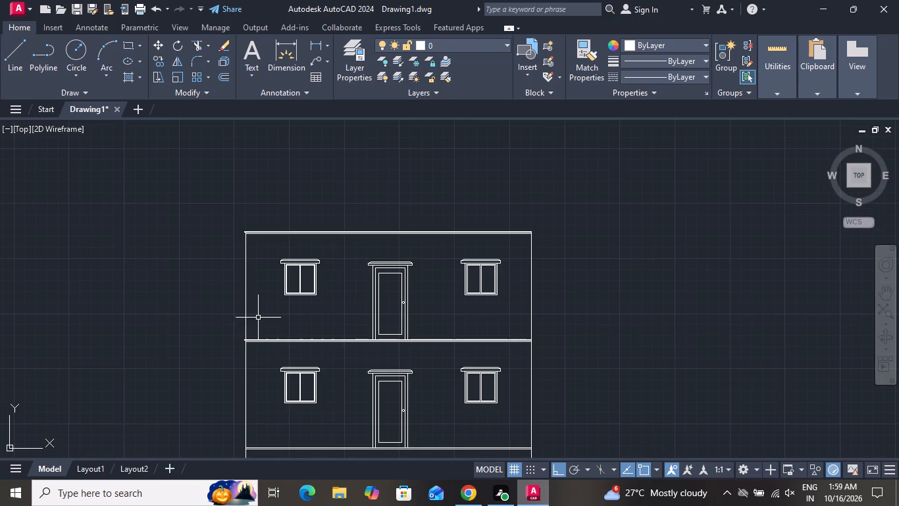
Delete the door and its sunshade from the upper storey.
left_click(442, 253)
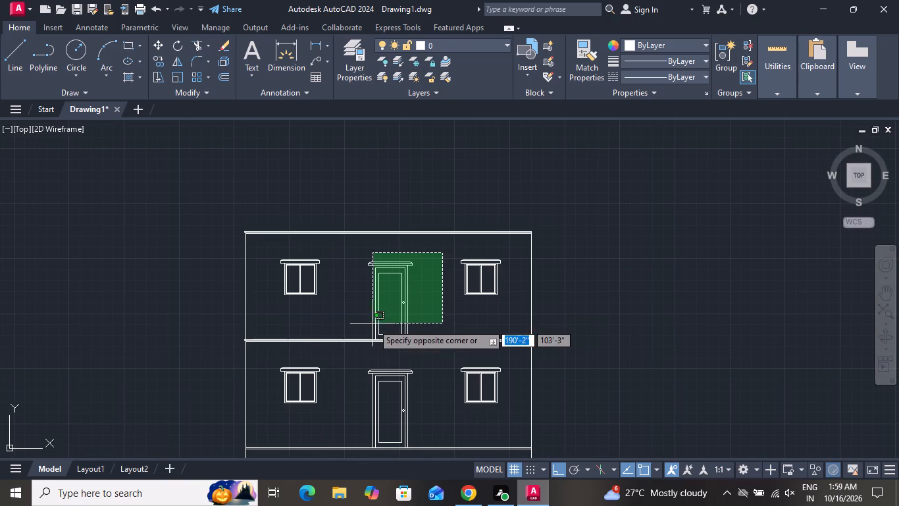
left_click(361, 325)
key("Delete")
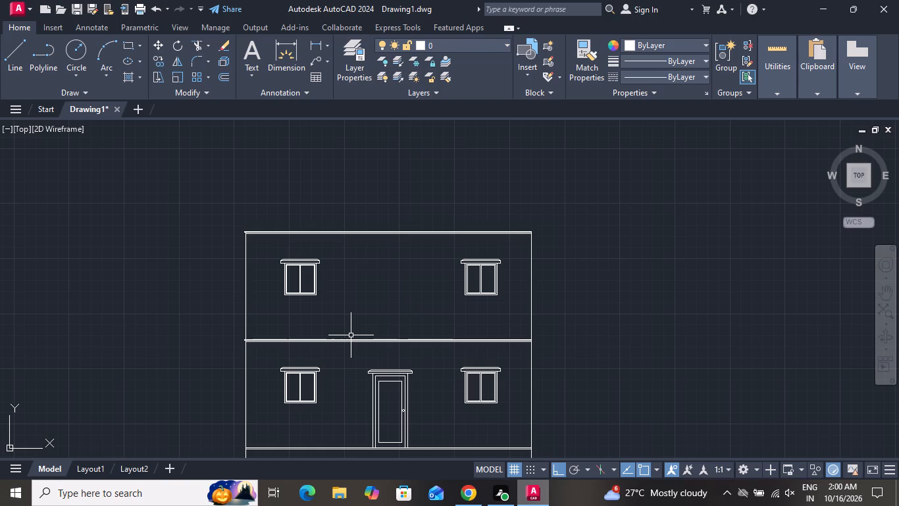
Copy the upper storey's east window with its sunshade about 9'-4" west into the space above the ground-floor door.
left_click(510, 254)
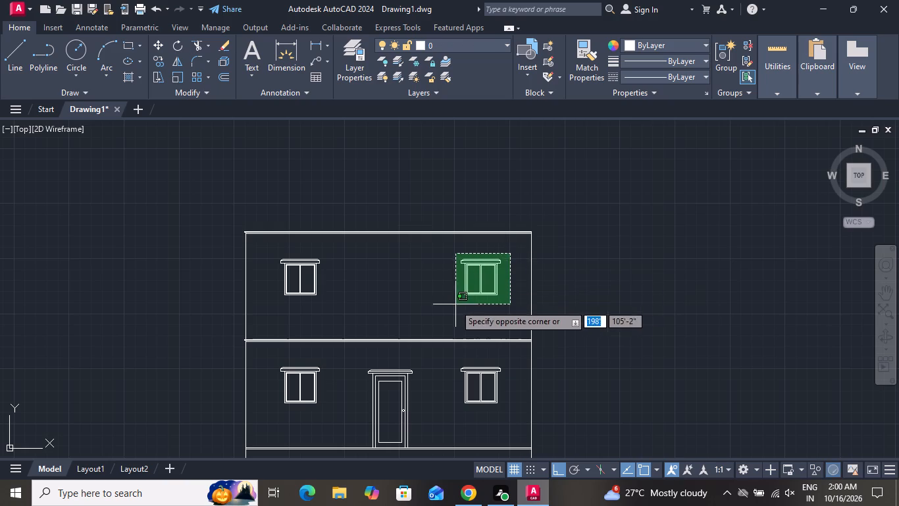
left_click(449, 308)
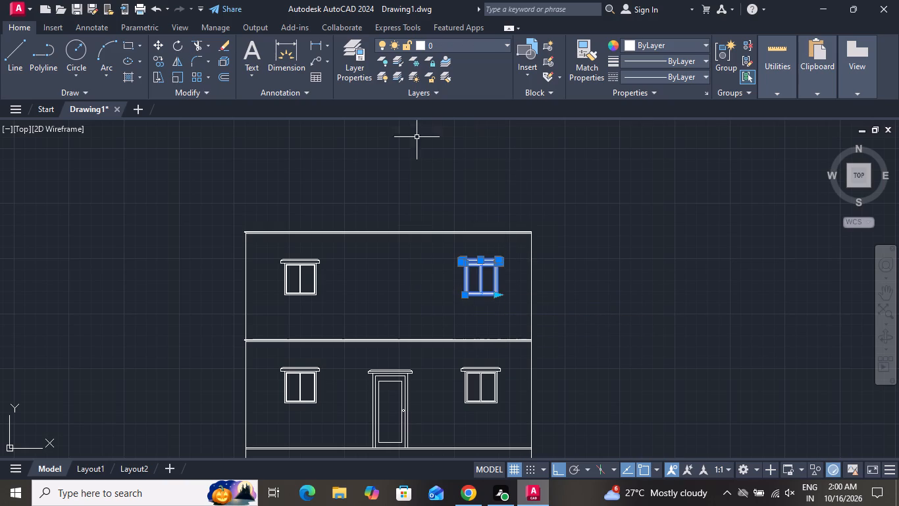
left_click(158, 56)
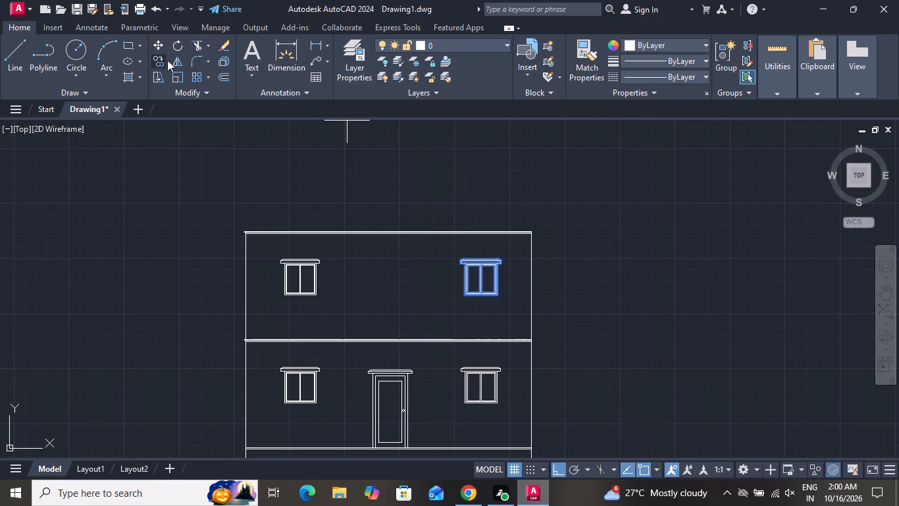
left_click(458, 259)
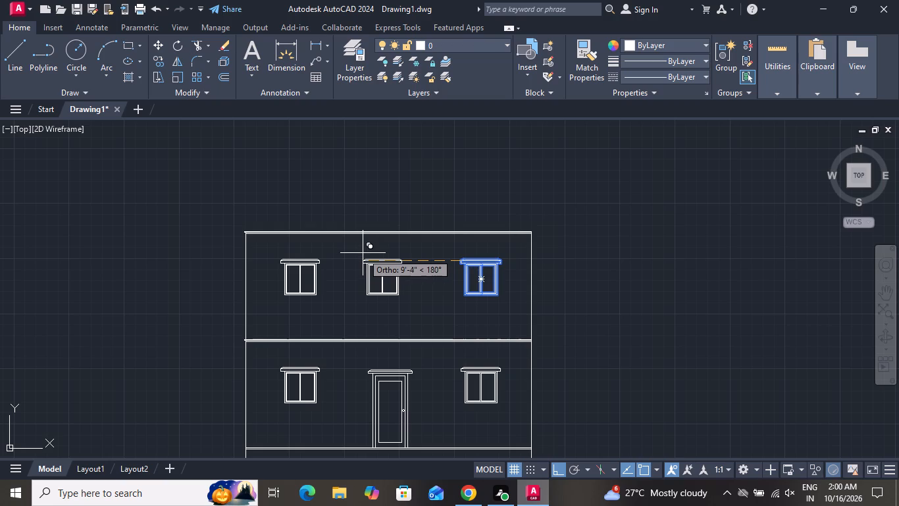
left_click(364, 252)
right_click(432, 211)
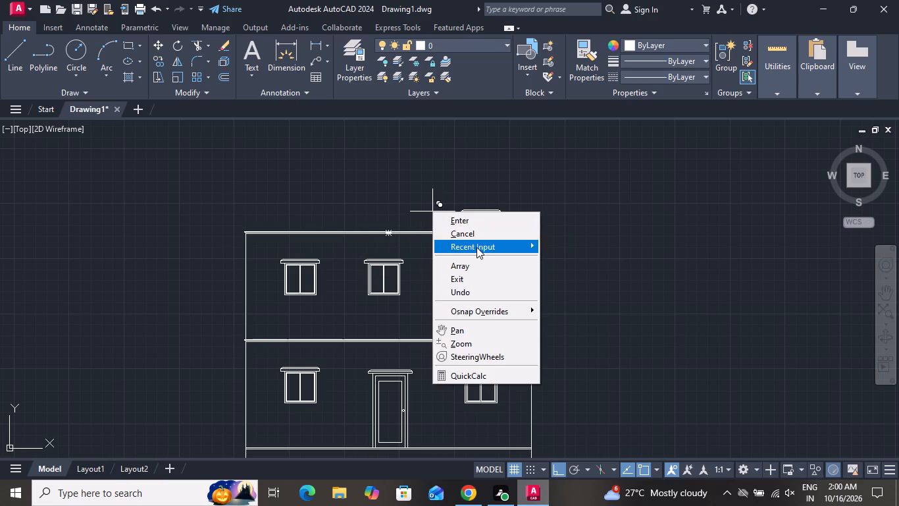
left_click(474, 227)
scroll(519, 284, "down", 2)
scroll(507, 287, "up", 2)
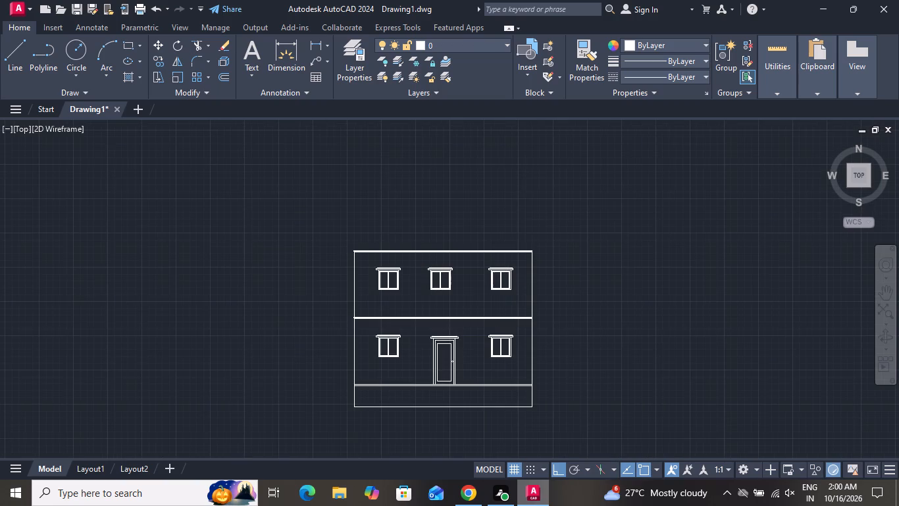
Move the upper storey's middle window and its sunshade slightly east.
left_click(432, 246)
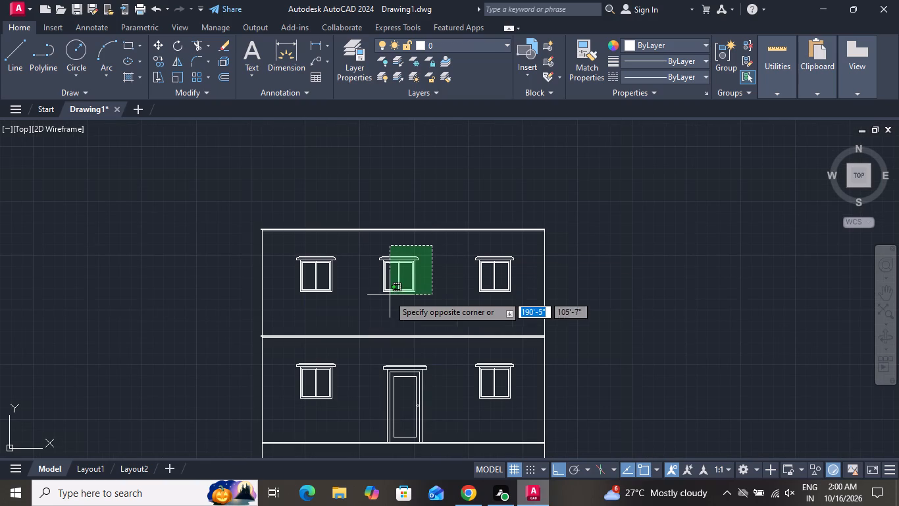
left_click(358, 299)
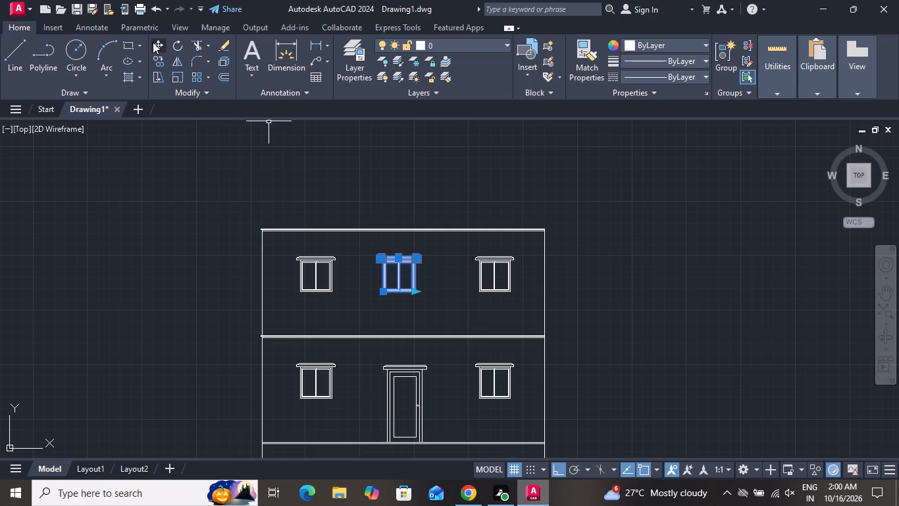
left_click(153, 42)
left_click(403, 257)
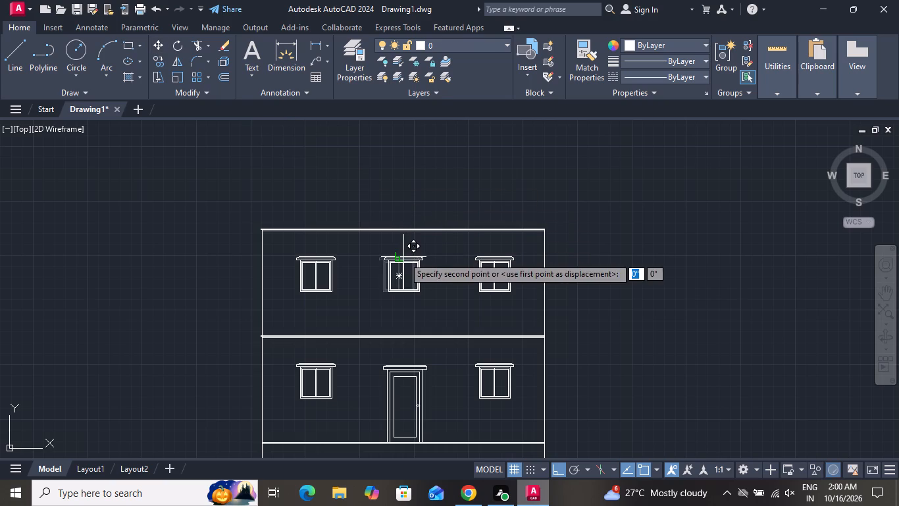
left_click(412, 256)
scroll(494, 196, "down", 2)
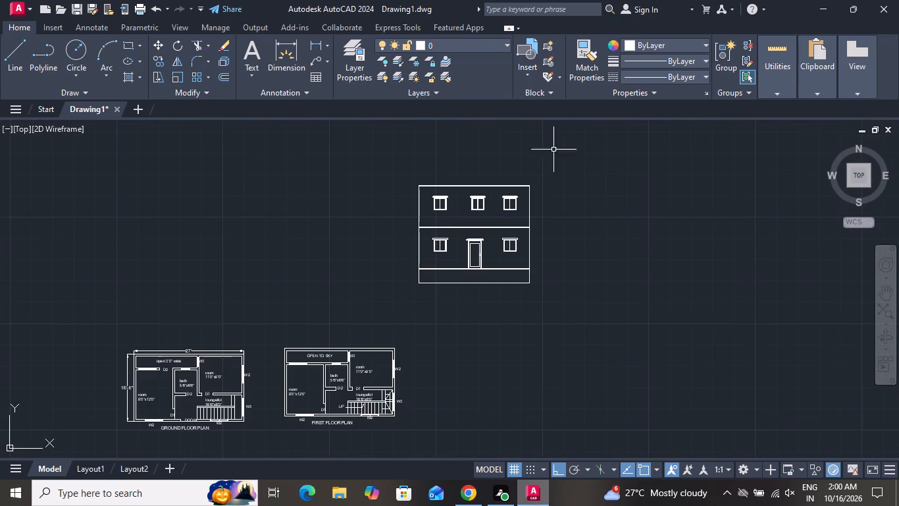
scroll(579, 167, "up", 2)
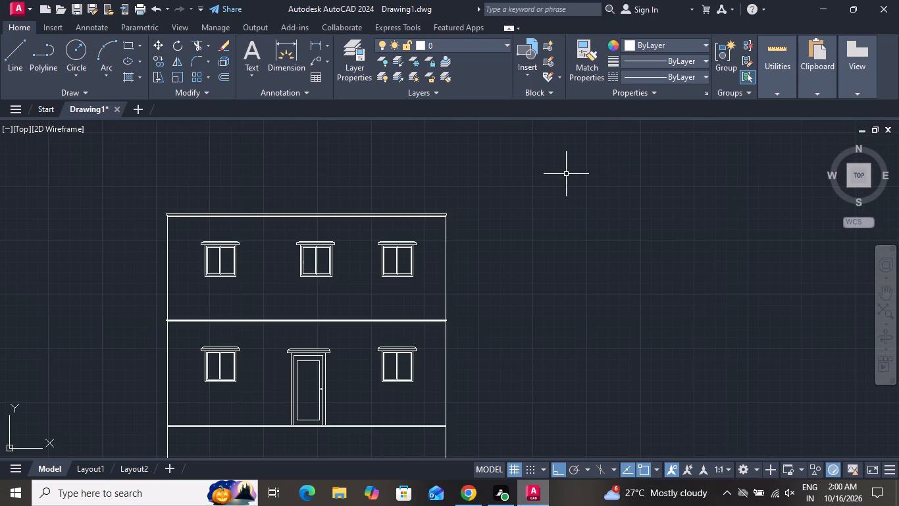
Draw parapet lines above the upper roof edge: about 10" up from the west wall corner, turning about 5'-4" east.
scroll(106, 191, "up", 2)
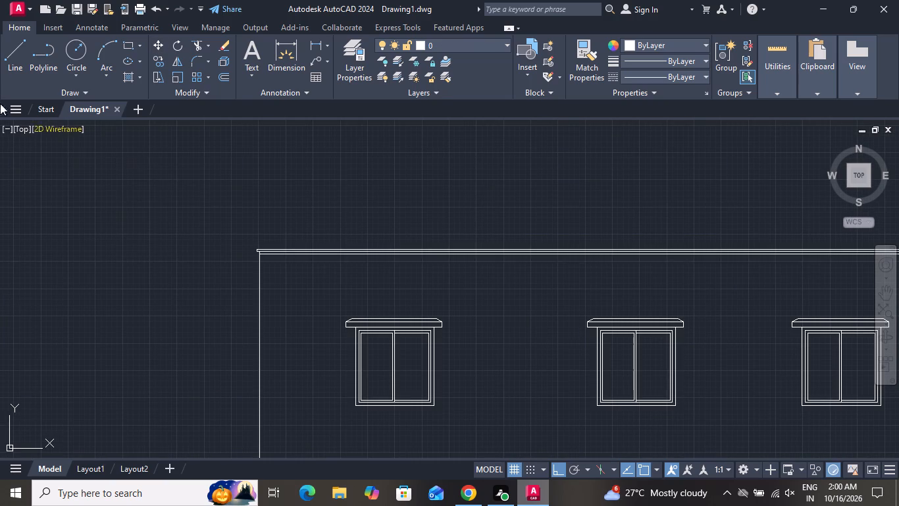
left_click(10, 55)
scroll(293, 234, "up", 3)
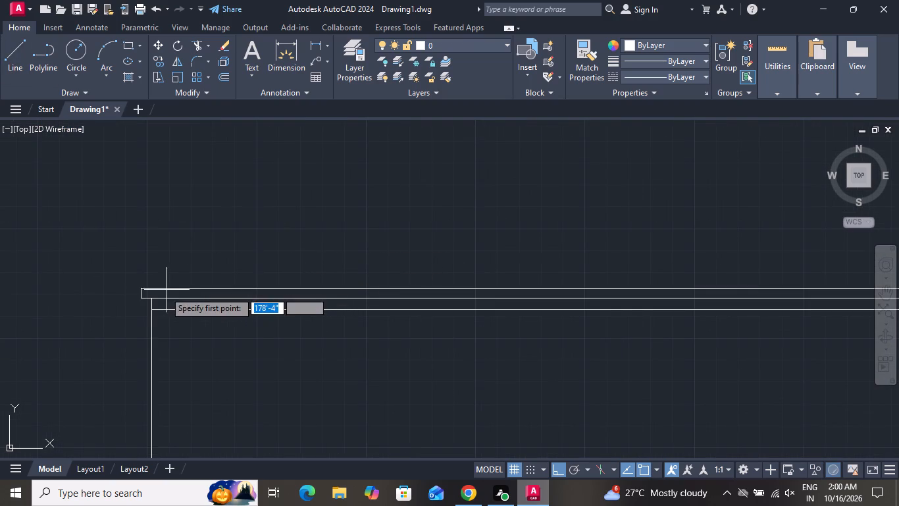
left_click(151, 289)
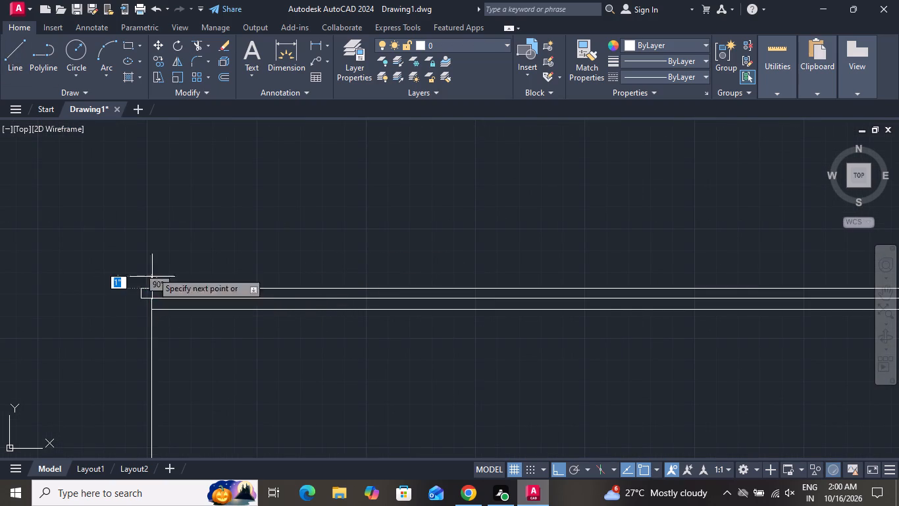
left_click(155, 201)
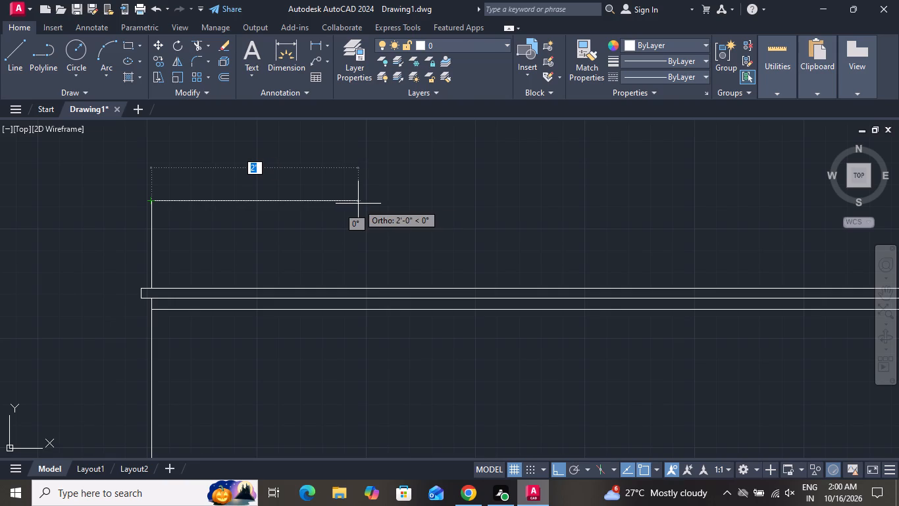
scroll(358, 204, "down", 2)
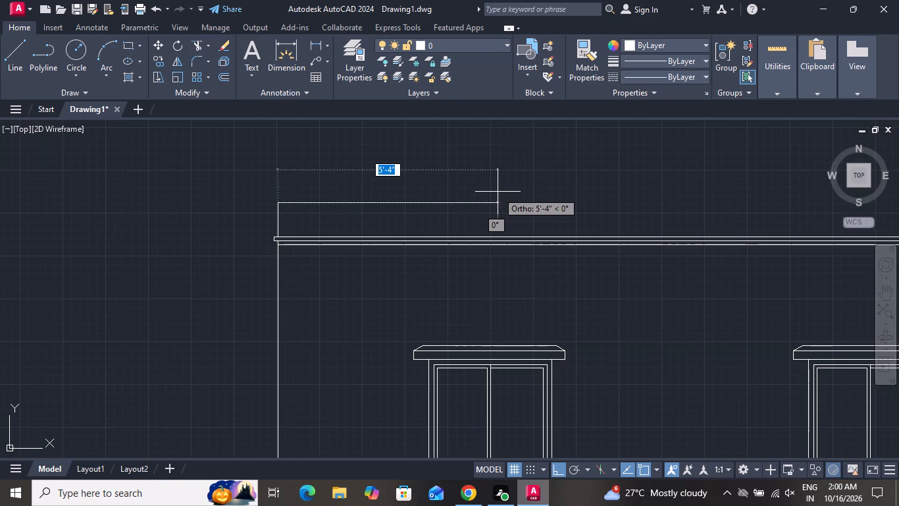
left_click(498, 192)
right_click(498, 192)
left_click(510, 210)
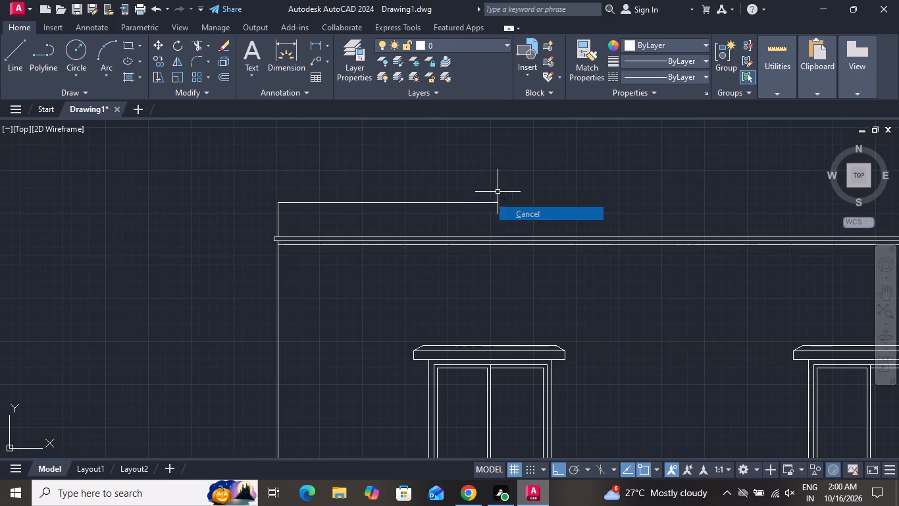
Draw a rectangle about 3'-11" wide and 3" deep hanging below the parapet's top line, starting slightly east of its west end.
scroll(464, 203, "down", 1)
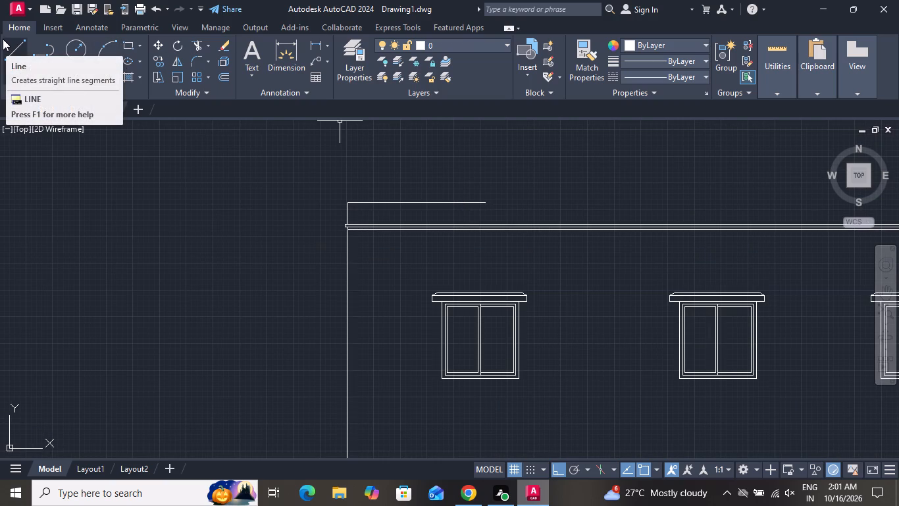
left_click(137, 47)
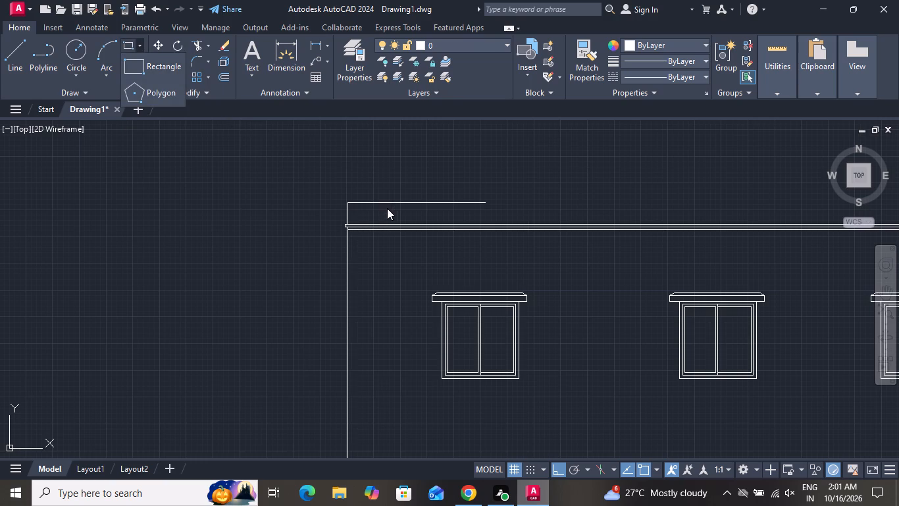
scroll(386, 214, "up", 3)
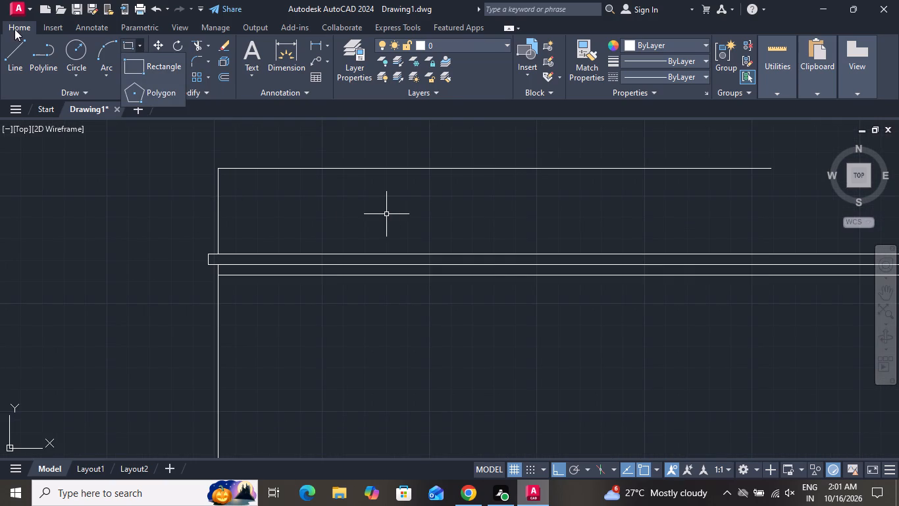
left_click(132, 43)
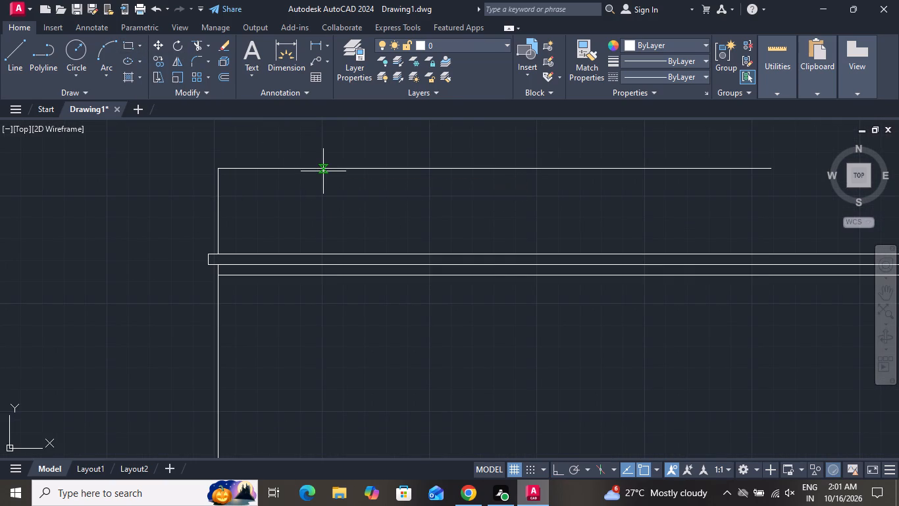
left_click(309, 171)
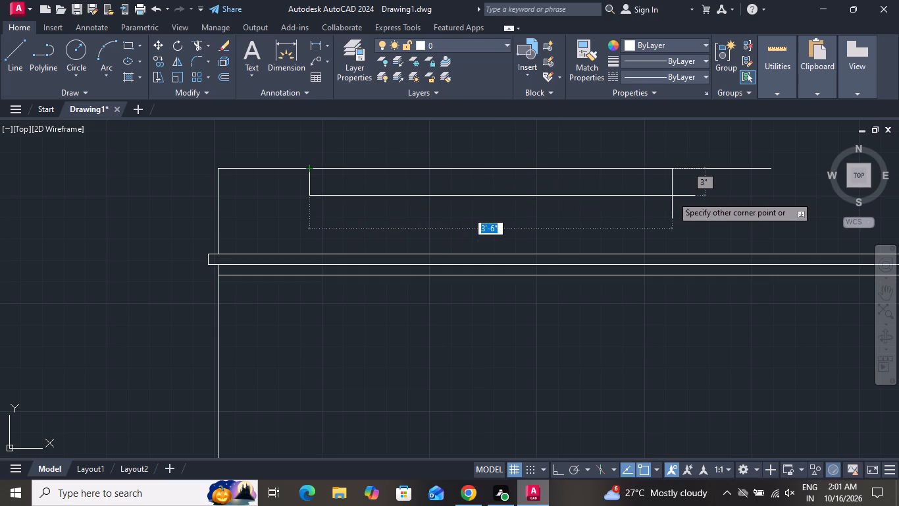
left_click(715, 198)
scroll(564, 255, "down", 2)
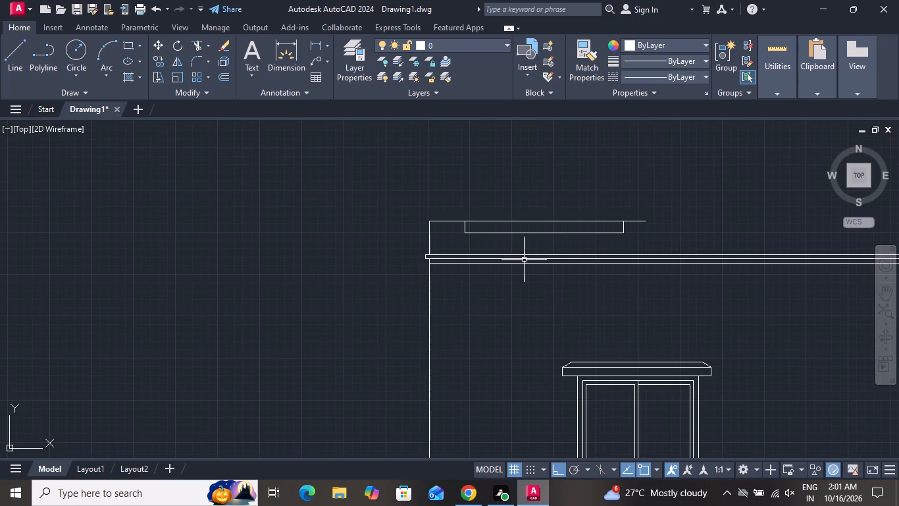
scroll(369, 254, "up", 1)
scroll(334, 256, "down", 1)
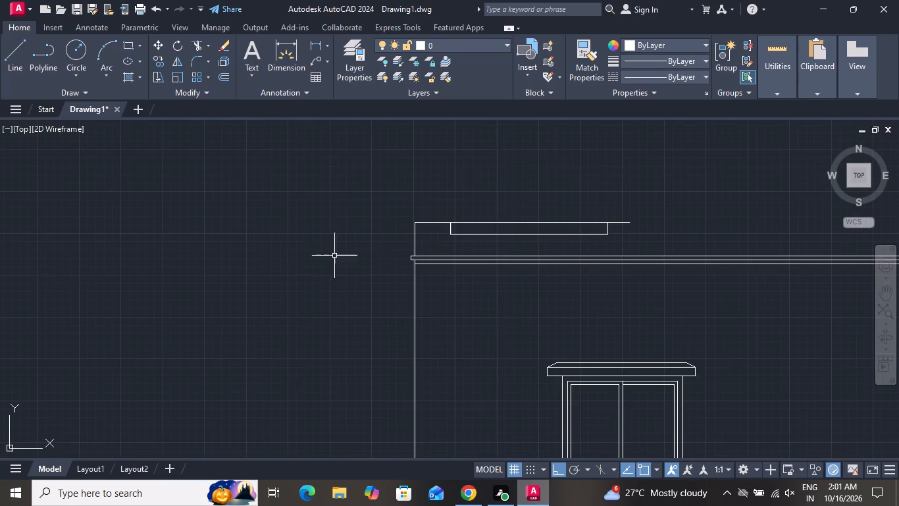
scroll(649, 210, "up", 2)
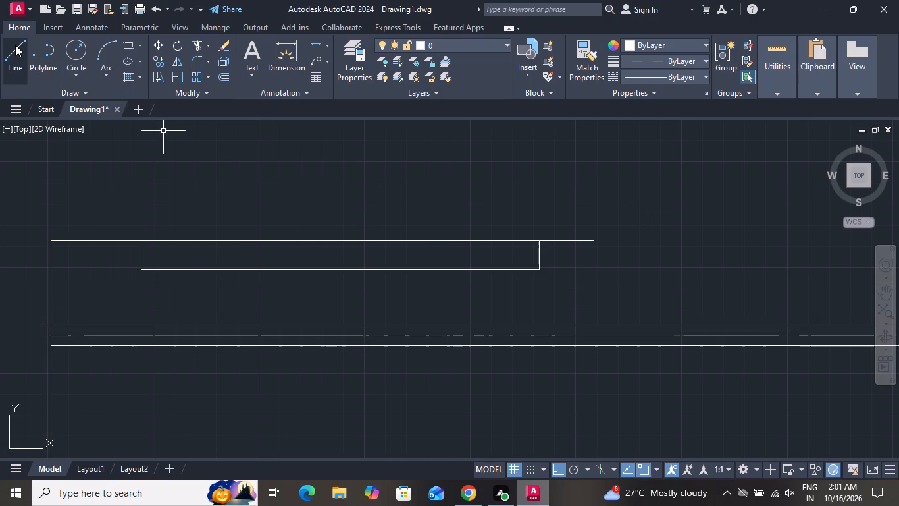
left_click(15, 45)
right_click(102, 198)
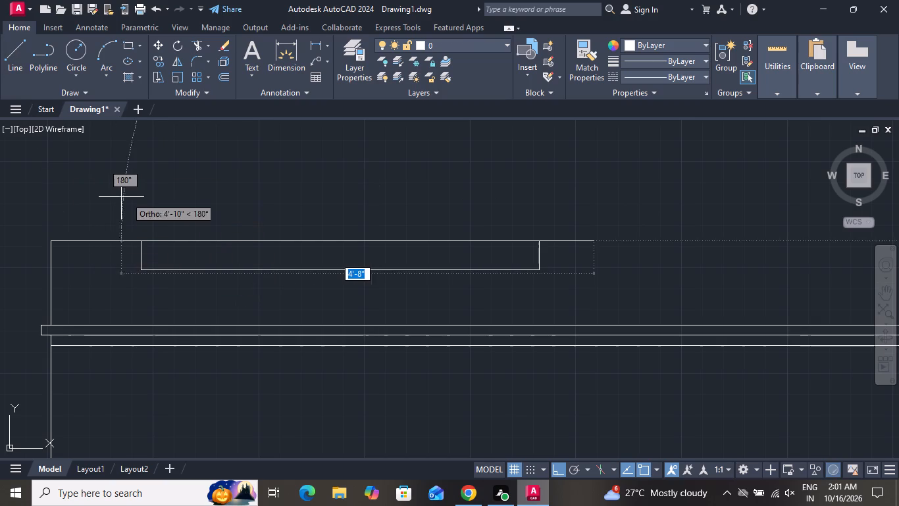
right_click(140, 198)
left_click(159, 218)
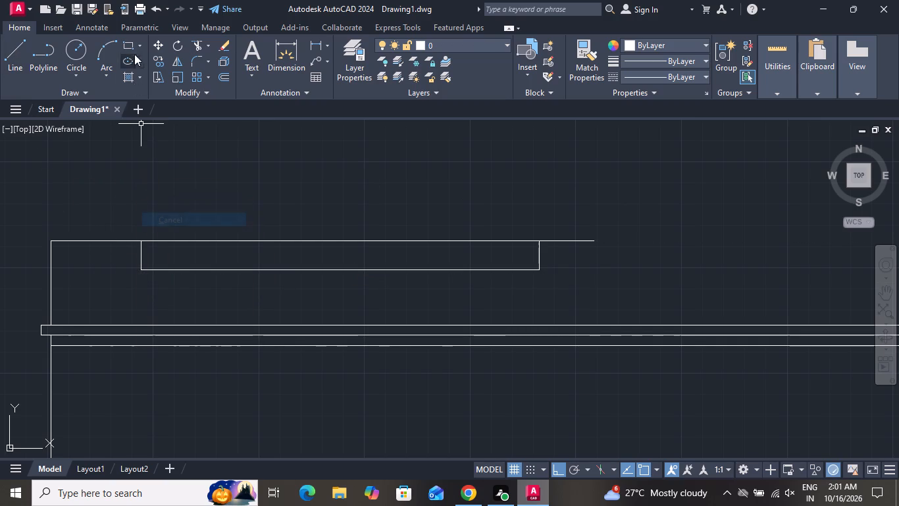
Draw a narrow rectangle about 1" wide and 3" deep filling the west end of the parapet's hanging rectangle.
left_click(120, 44)
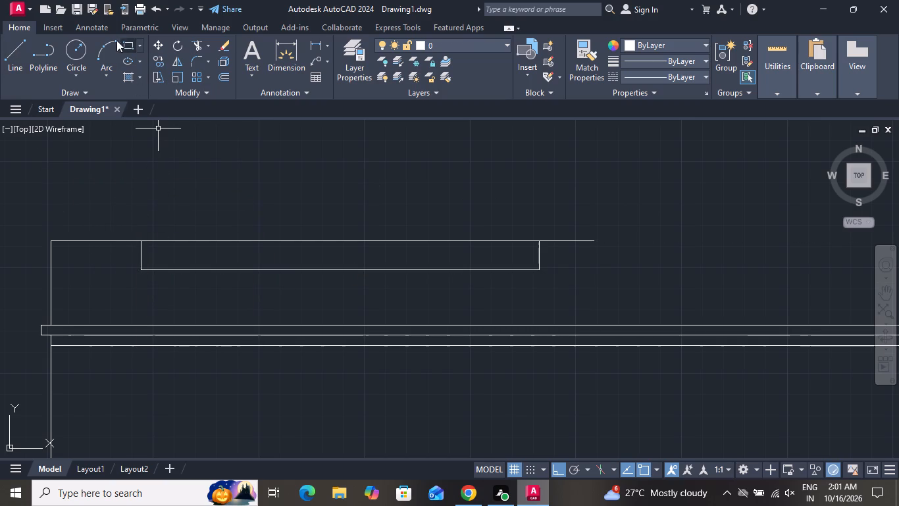
left_click(125, 42)
scroll(157, 262, "up", 3)
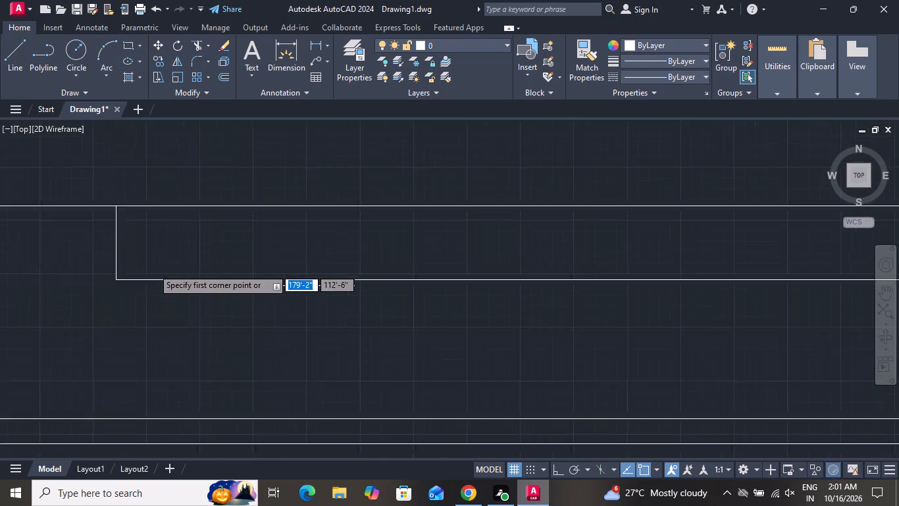
left_click(92, 167)
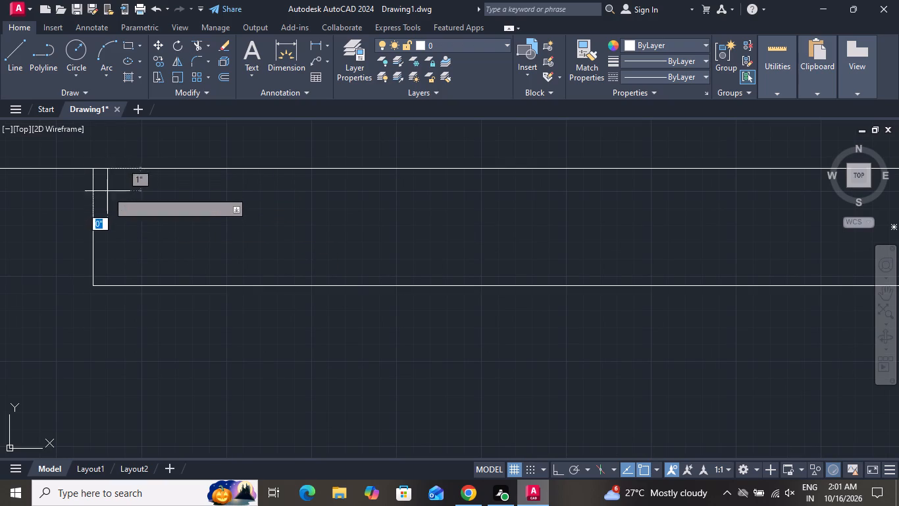
left_click(117, 285)
Copy the narrow rectangle repeatedly east, edge to edge along the parapet strip, up to about 9" from the original.
left_click(129, 243)
left_click(97, 247)
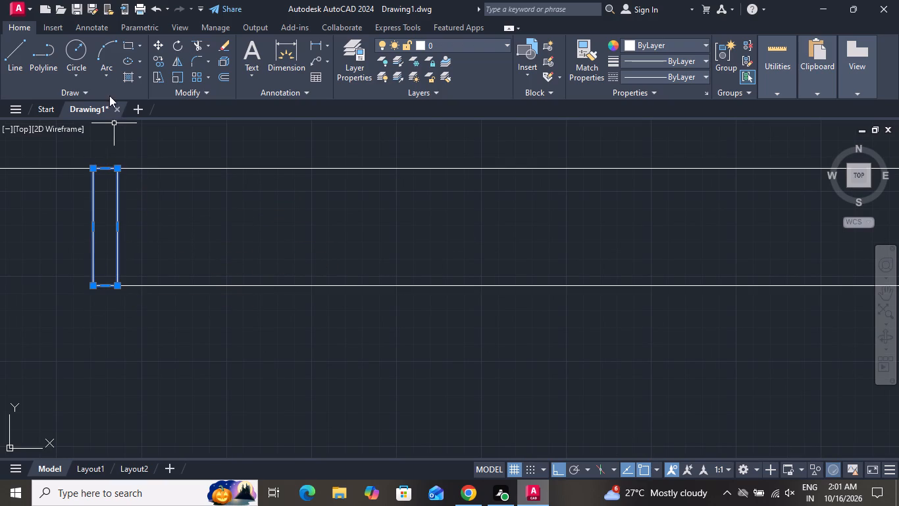
left_click(160, 63)
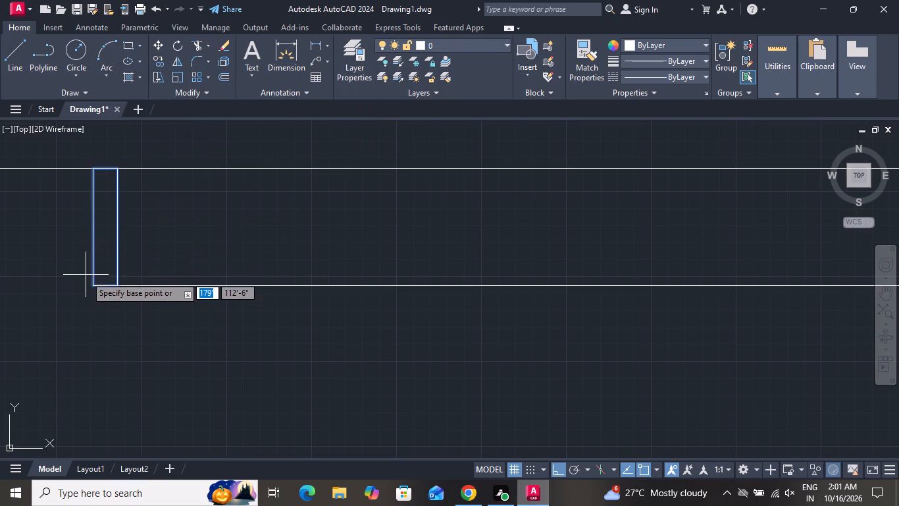
left_click(91, 284)
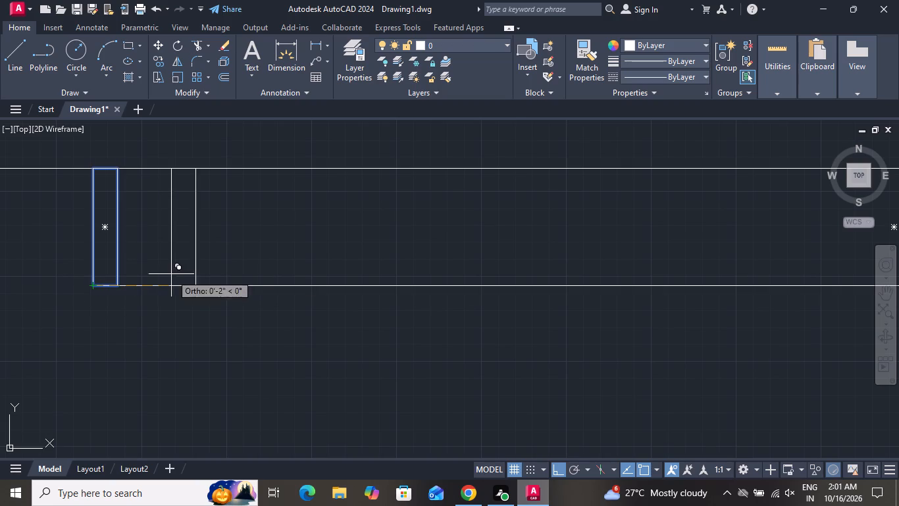
left_click(118, 284)
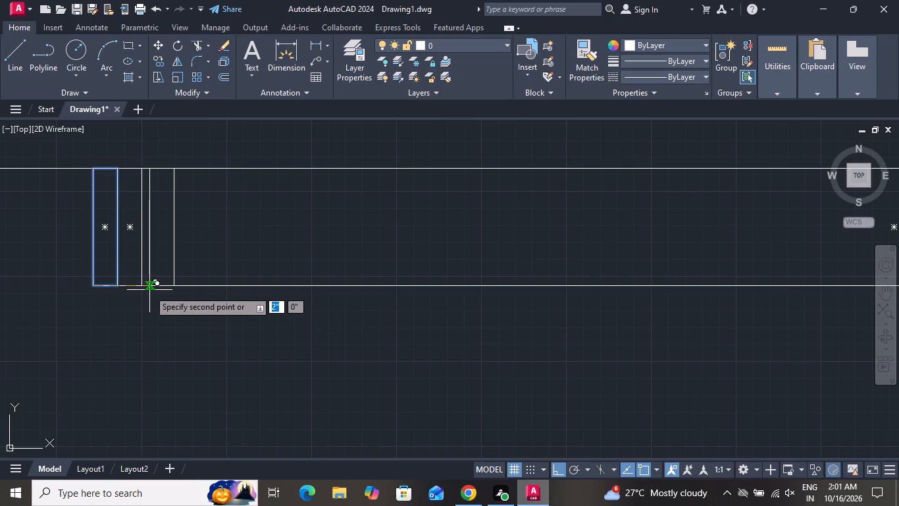
left_click_drag(142, 289, 151, 289)
left_click(165, 288)
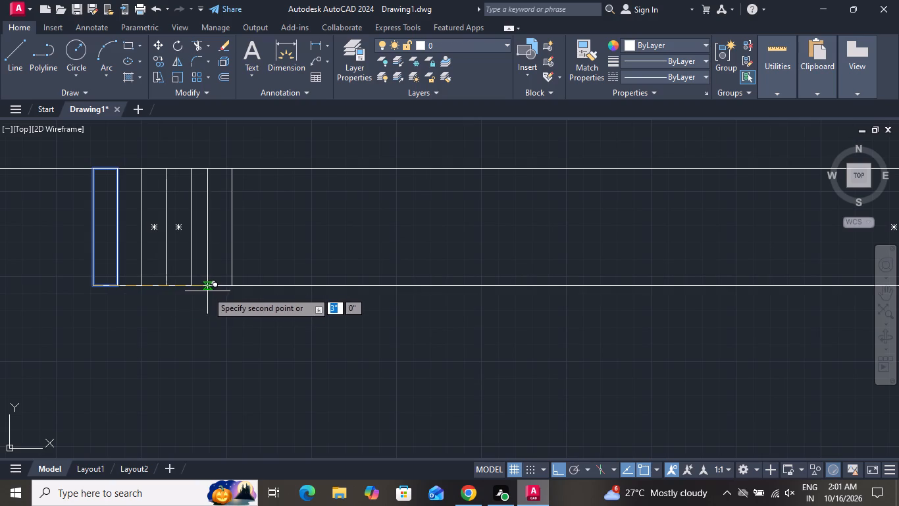
left_click(190, 286)
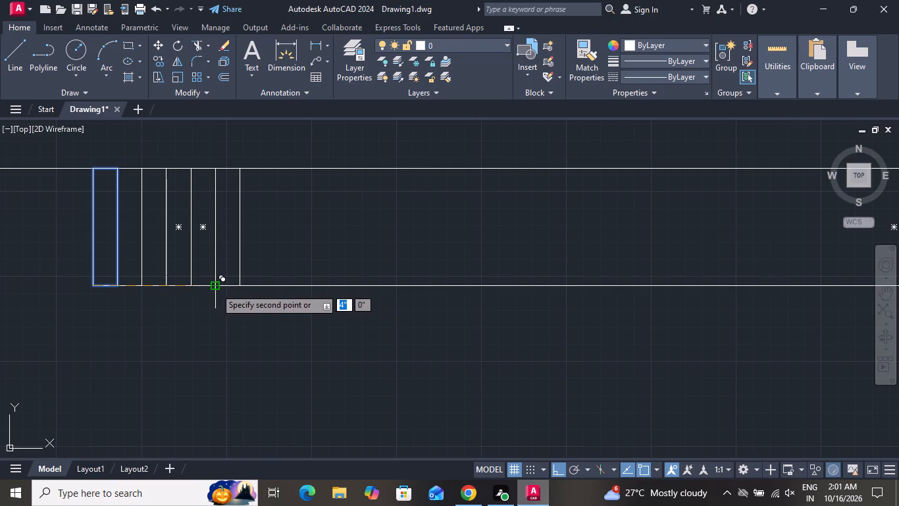
left_click(213, 288)
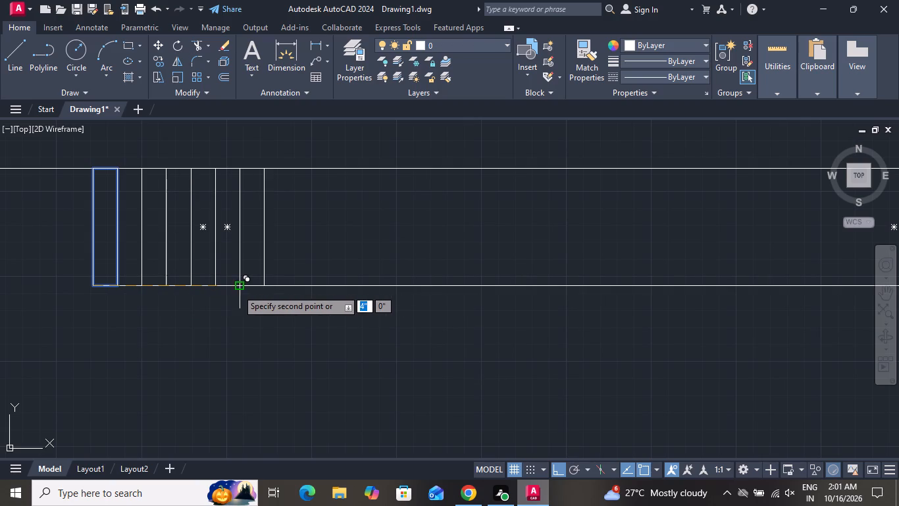
left_click(237, 289)
left_click(263, 291)
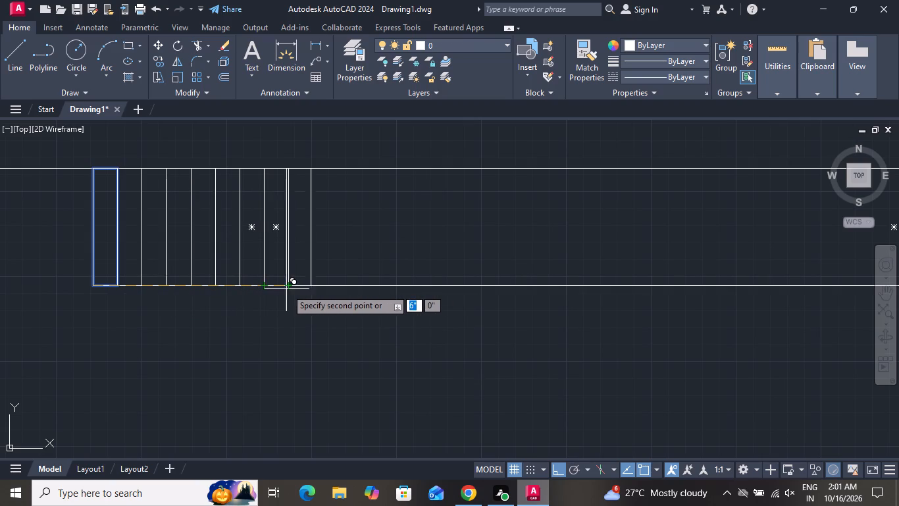
left_click(288, 288)
left_click(313, 286)
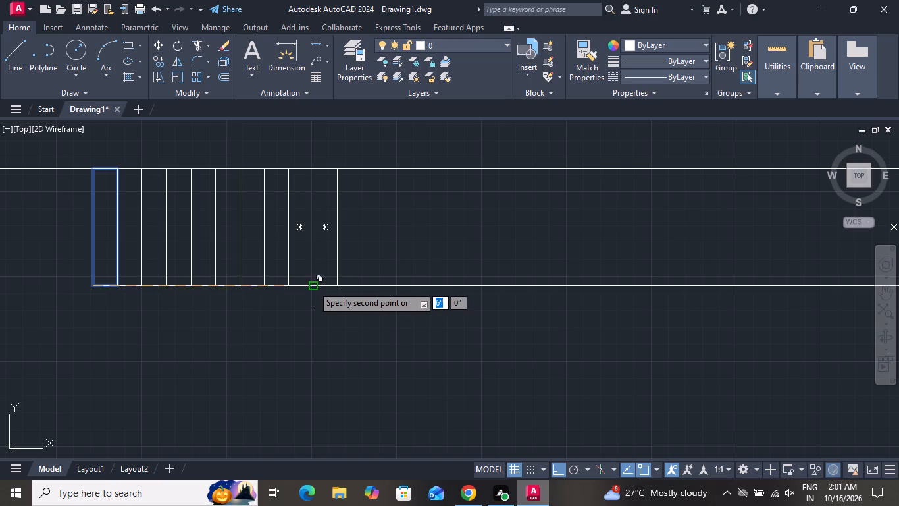
left_click(338, 285)
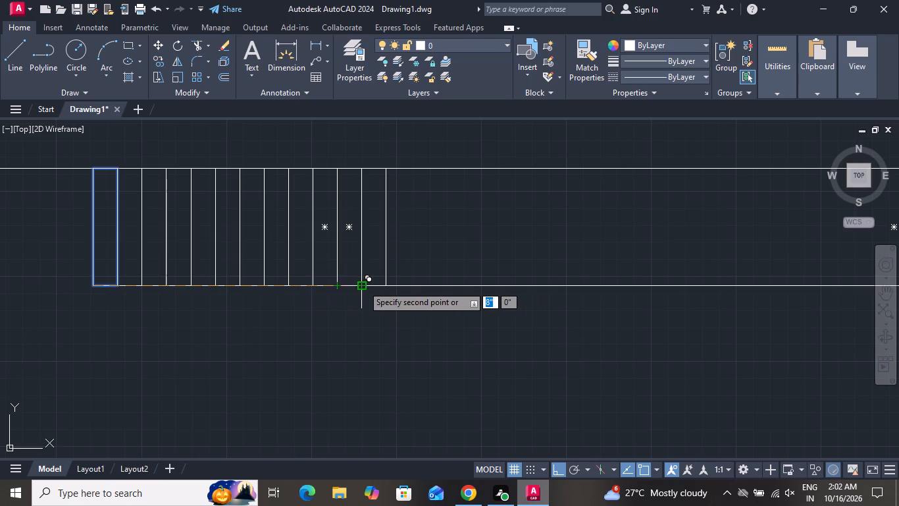
left_click(363, 285)
left_click(383, 285)
left_click(412, 284)
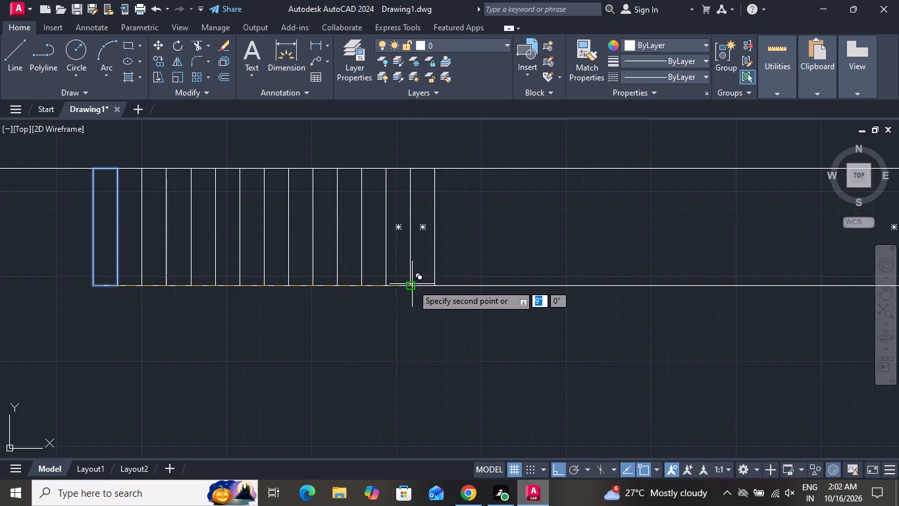
Continue placing edge-to-edge copies of the narrow rectangle eastward, up to about 1'-5" from the original.
scroll(340, 282, "up", 1)
scroll(323, 279, "down", 4)
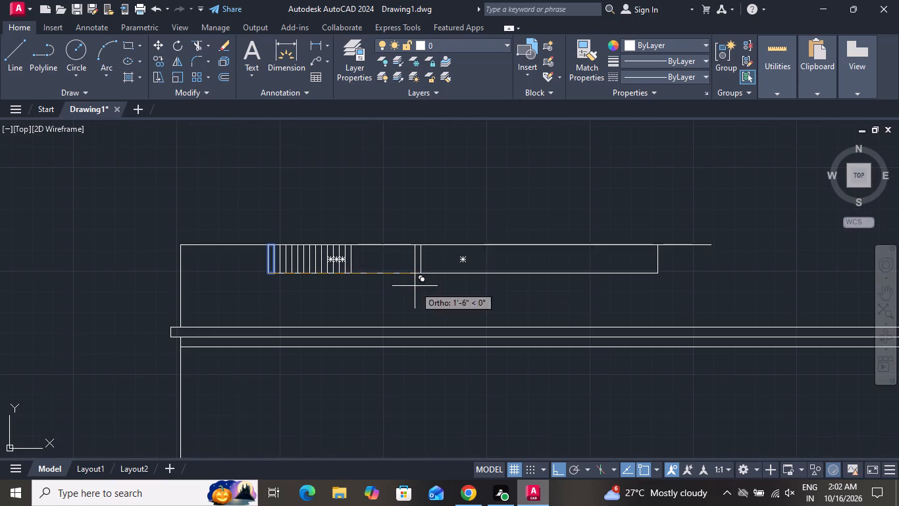
scroll(340, 264, "up", 3)
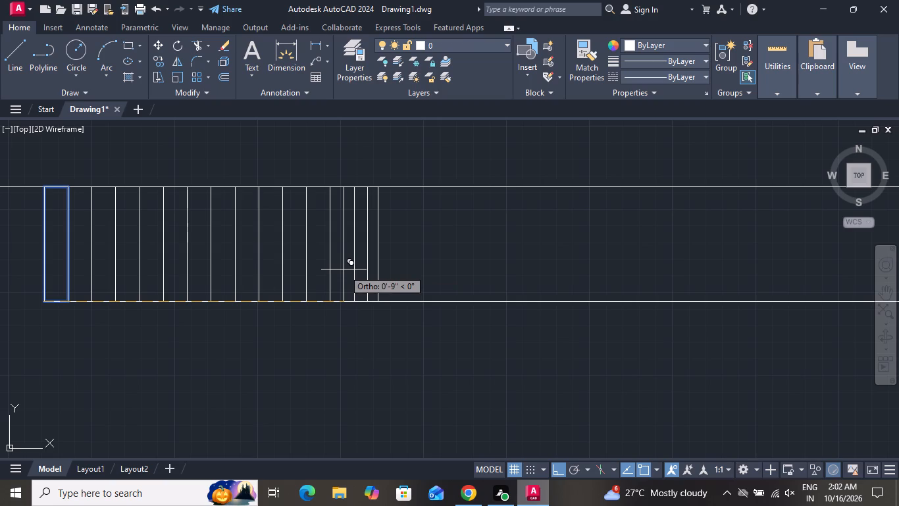
left_click(380, 300)
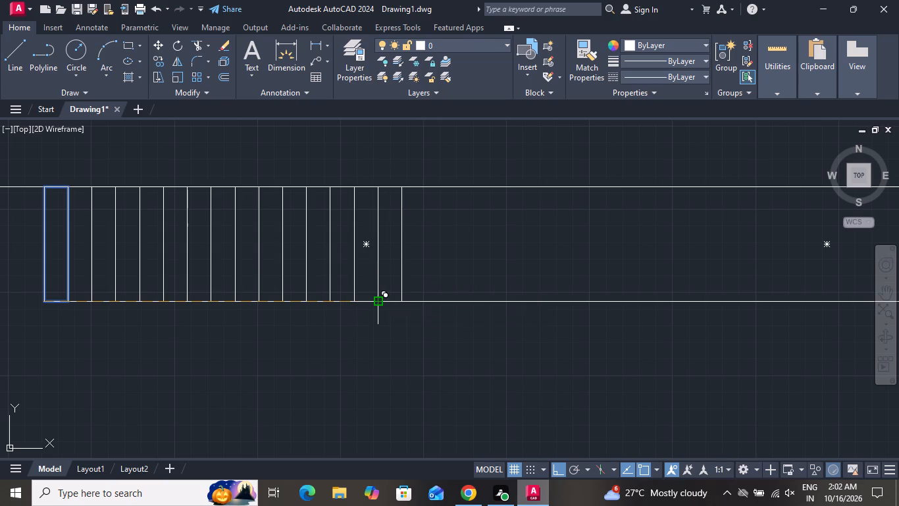
left_click(403, 302)
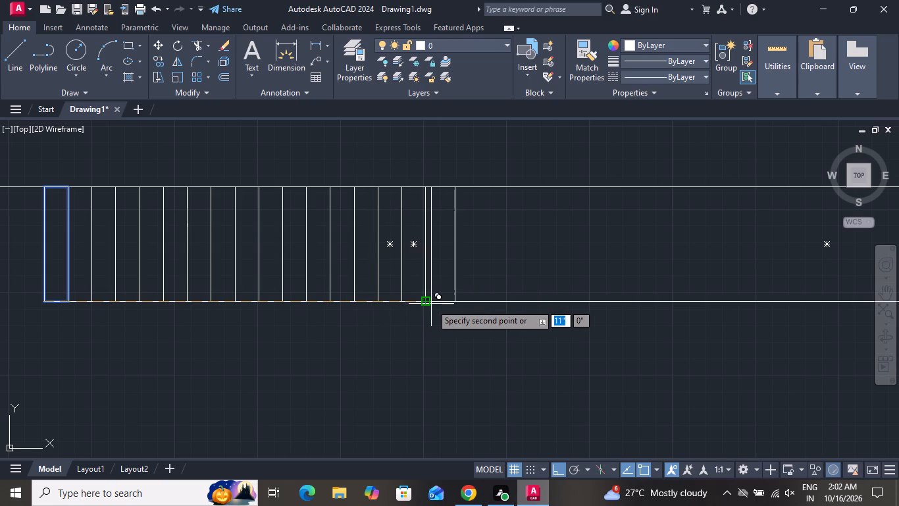
left_click(423, 303)
left_click(449, 306)
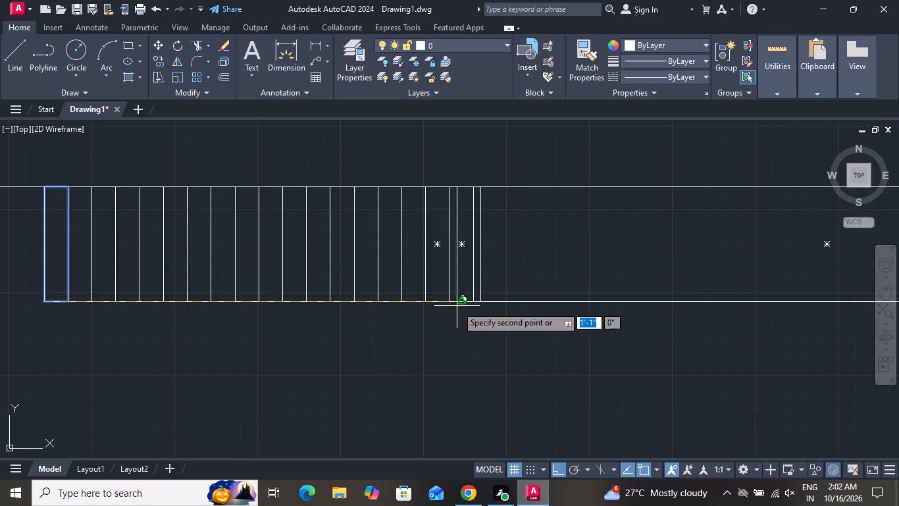
left_click(471, 306)
left_click(496, 306)
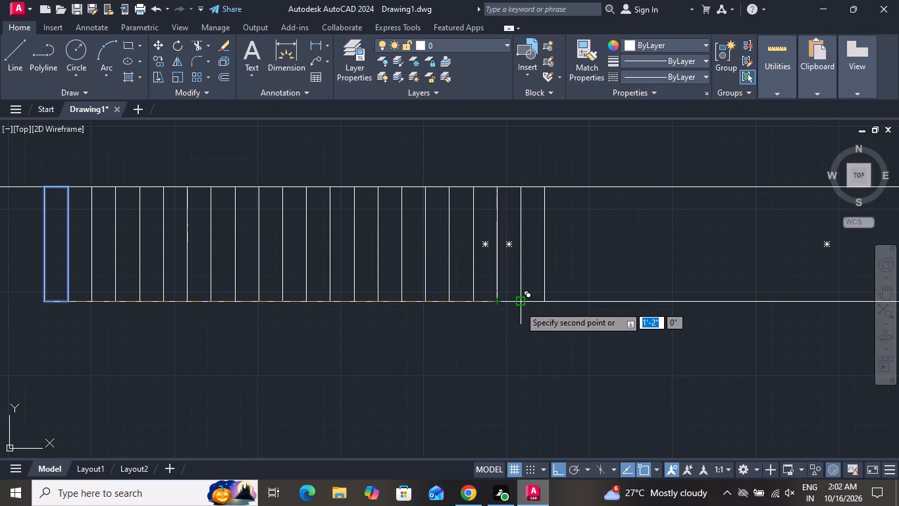
left_click(519, 306)
left_click(543, 304)
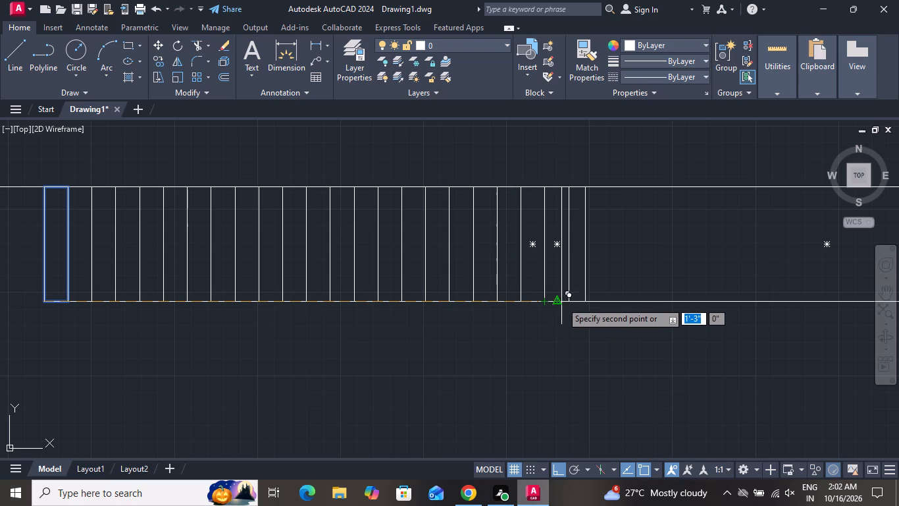
left_click(565, 302)
left_click(590, 303)
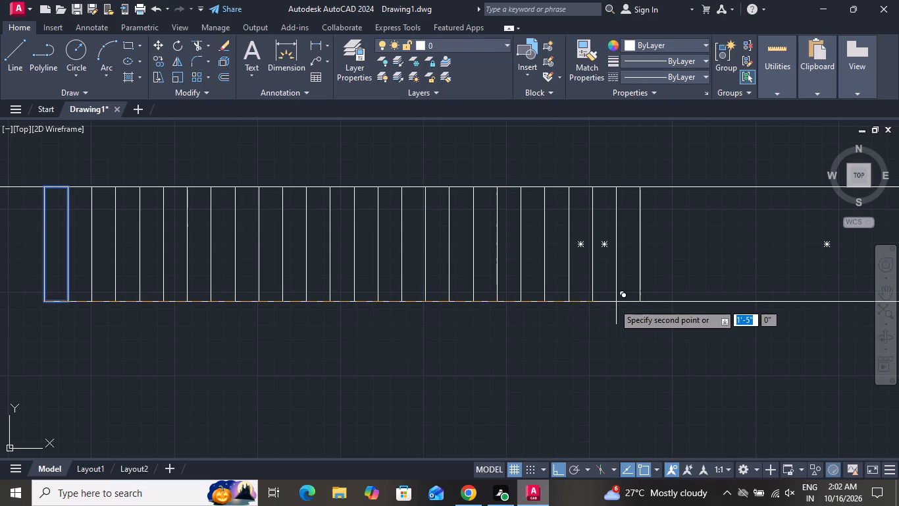
left_click(615, 303)
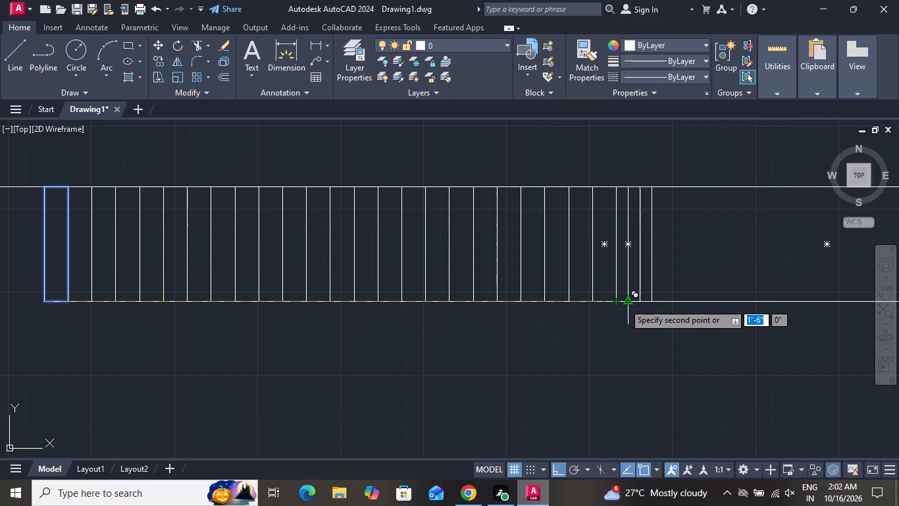
left_click(614, 304)
Continue copying the narrow rectangle edge to edge eastward along the parapet strip, from about 1'-6" to 1'-10" from the original.
scroll(322, 364, "up", 1)
scroll(320, 366, "down", 1)
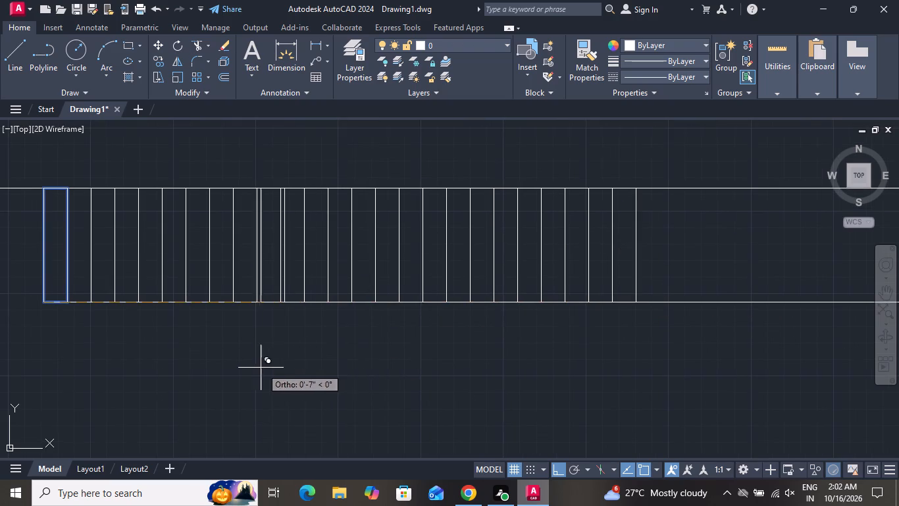
scroll(260, 368, "down", 2)
scroll(402, 337, "up", 2)
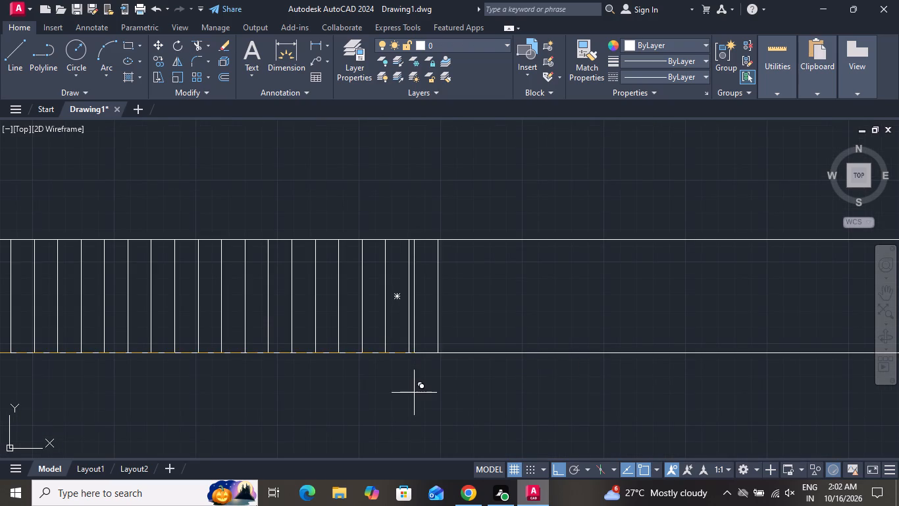
scroll(428, 277, "up", 3)
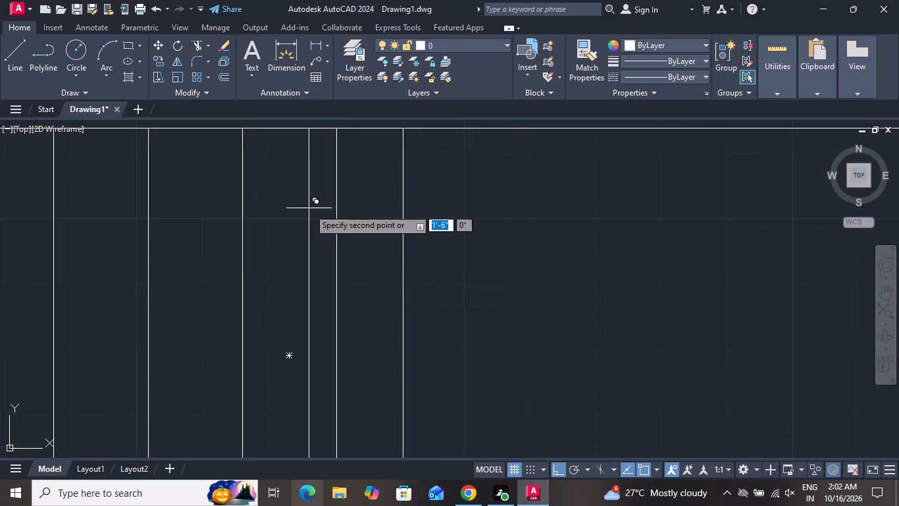
scroll(309, 208, "down", 1)
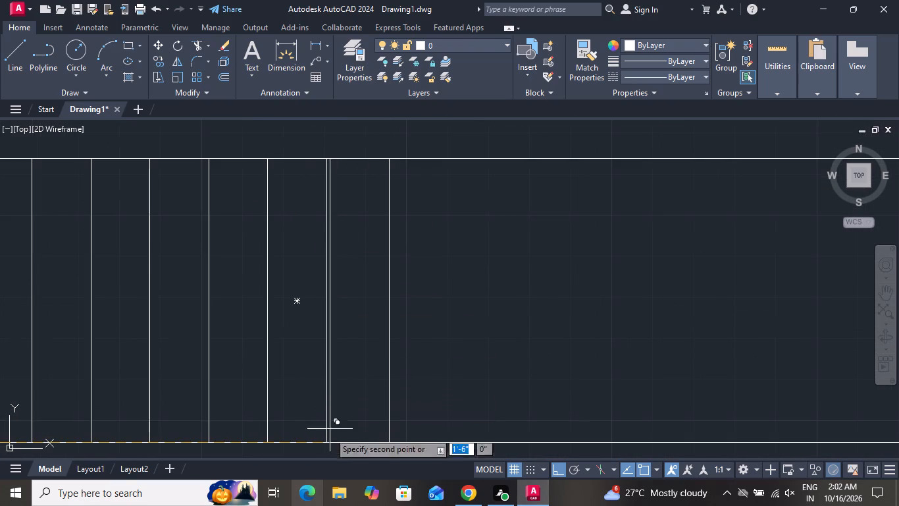
left_click(326, 443)
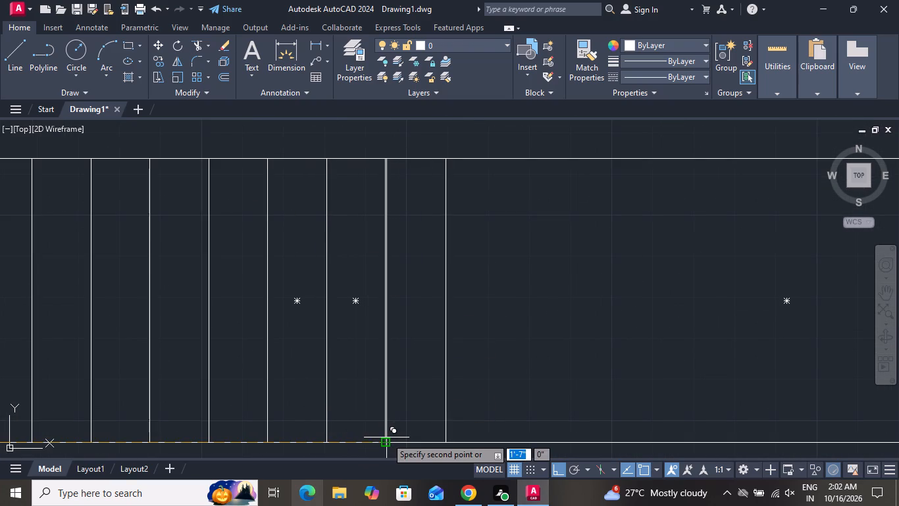
left_click(388, 440)
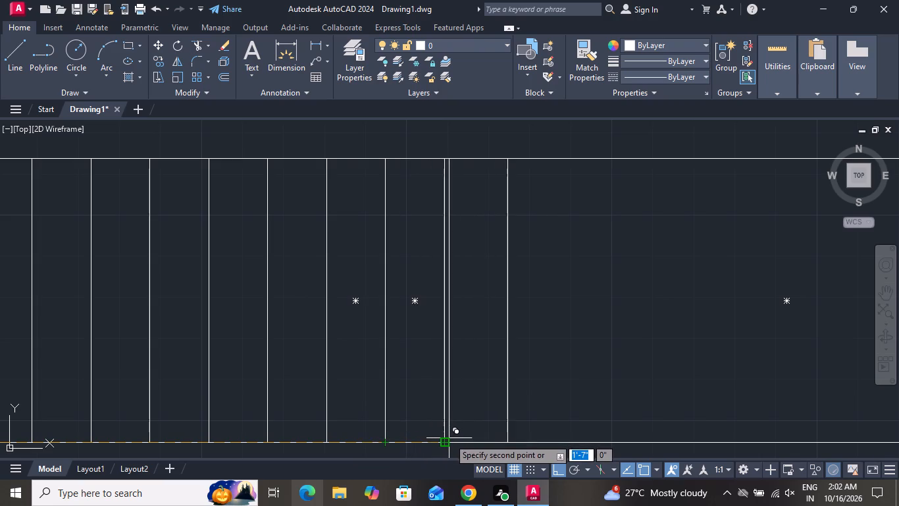
left_click(447, 439)
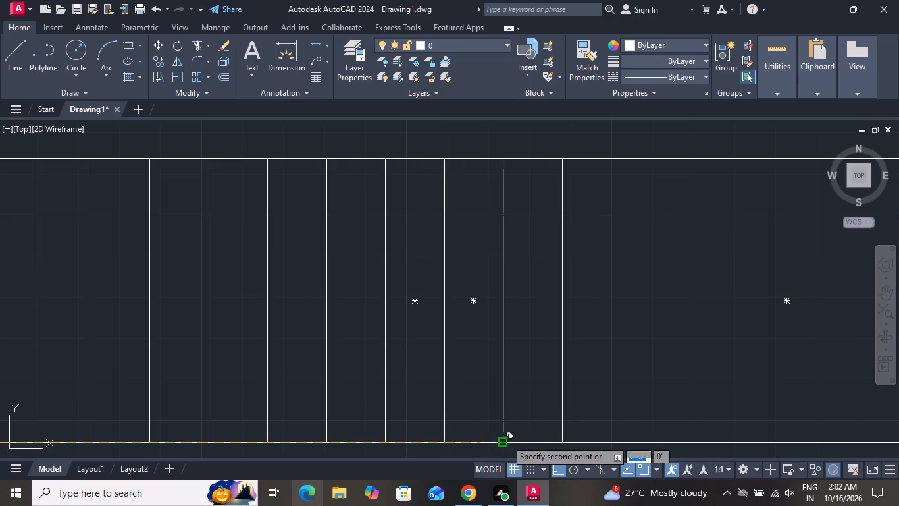
left_click(506, 439)
left_click(564, 440)
scroll(515, 343, "down", 1)
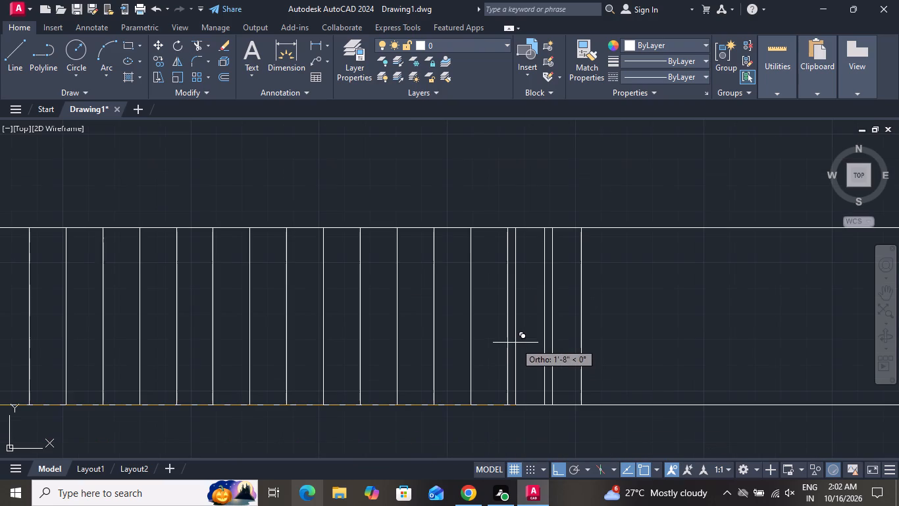
left_click(581, 407)
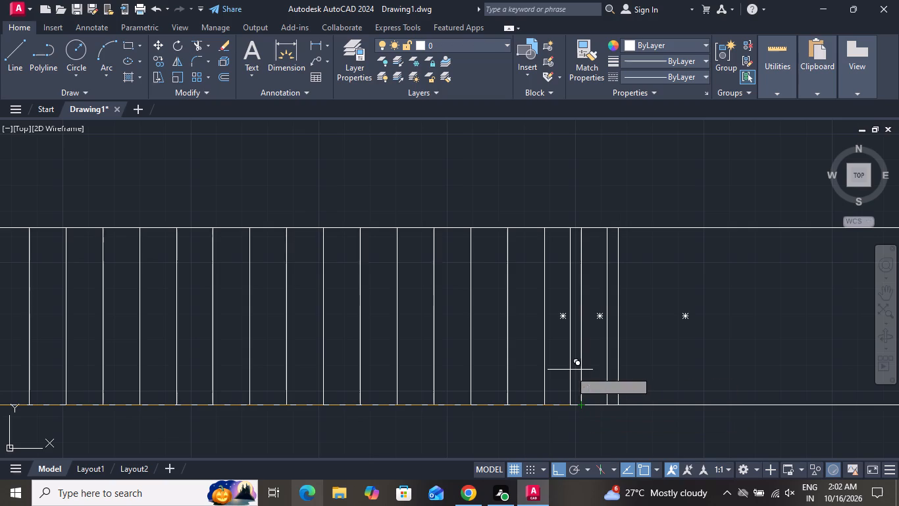
Place further copies of the narrow rectangle eastward along the parapet strip, up to about 2'-3" from the original.
left_click(622, 408)
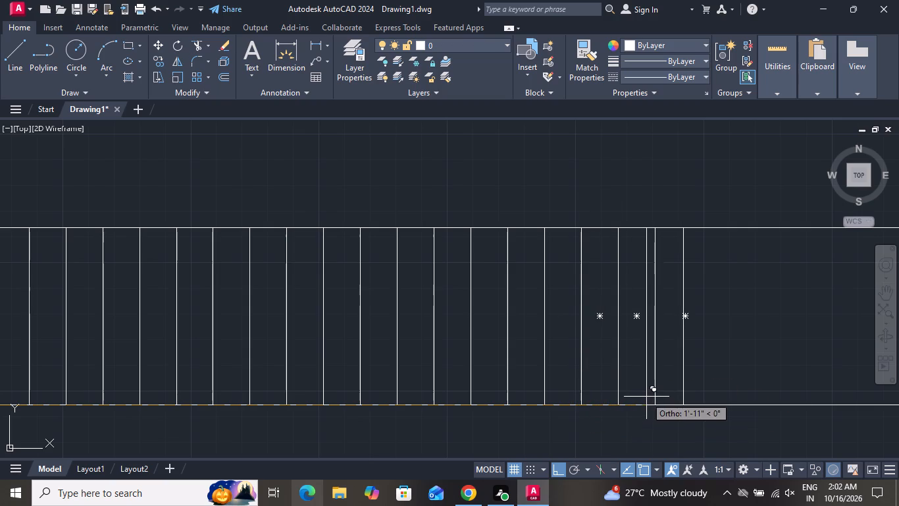
left_click(662, 401)
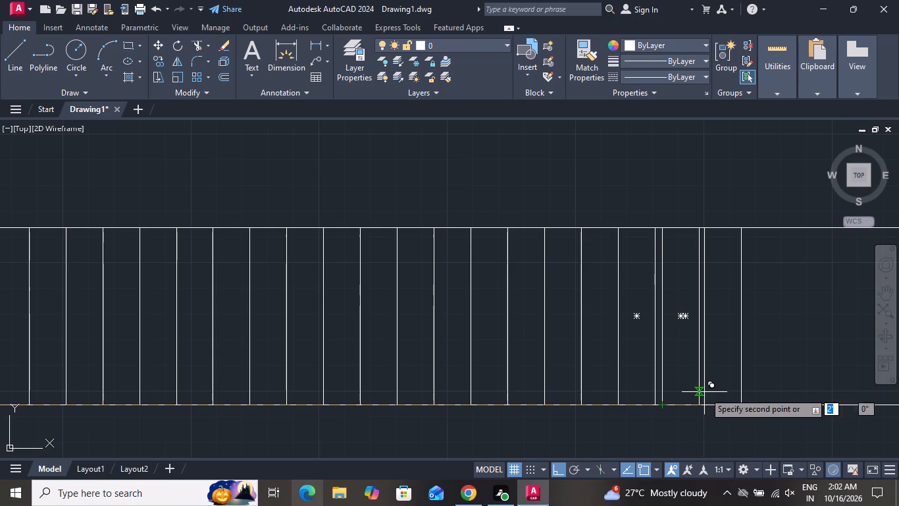
left_click(704, 393)
scroll(399, 84, "down", 3)
scroll(456, 36, "down", 2)
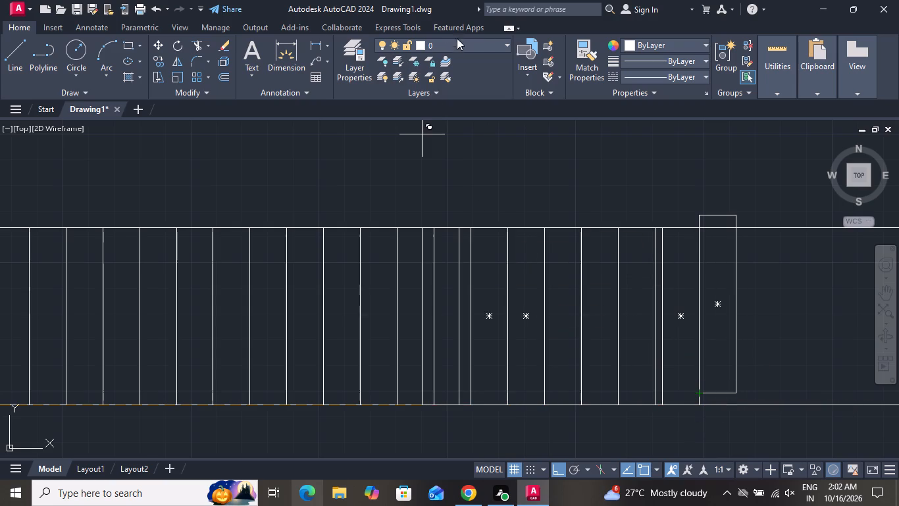
scroll(419, 188, "down", 2)
scroll(565, 273, "up", 2)
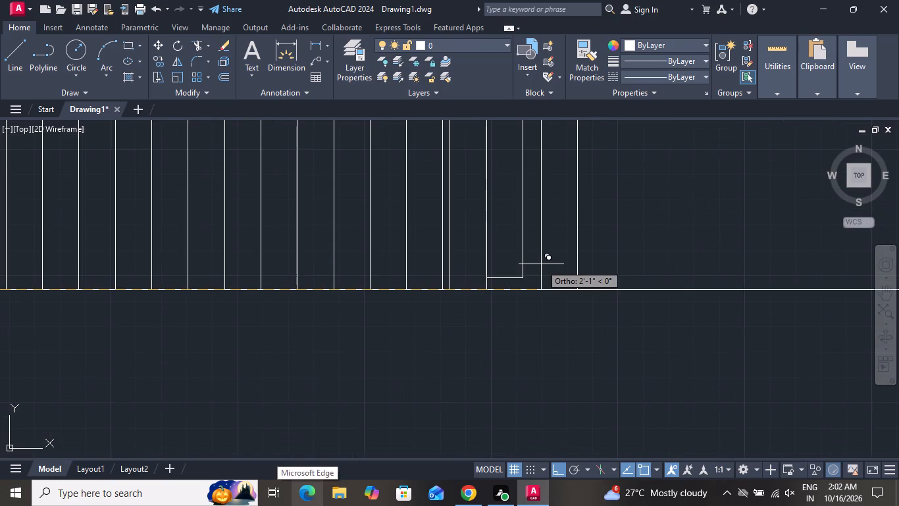
left_click(521, 282)
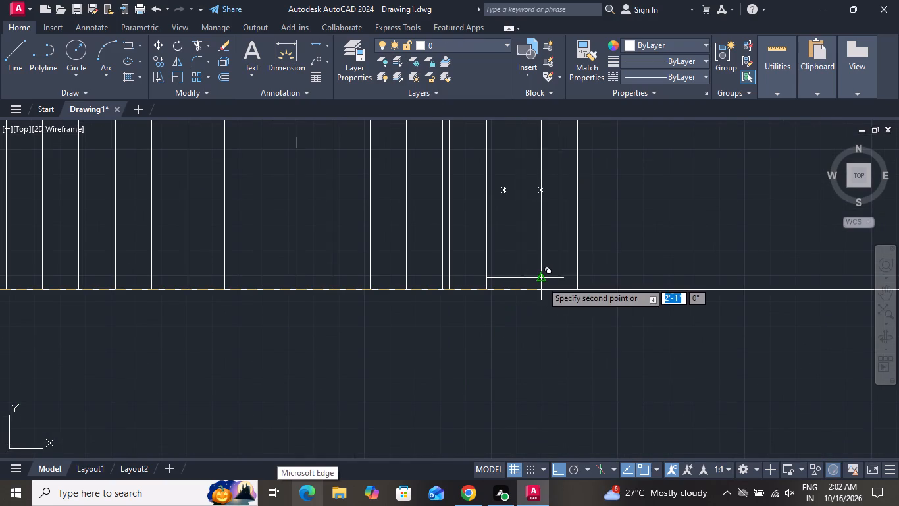
left_click(565, 285)
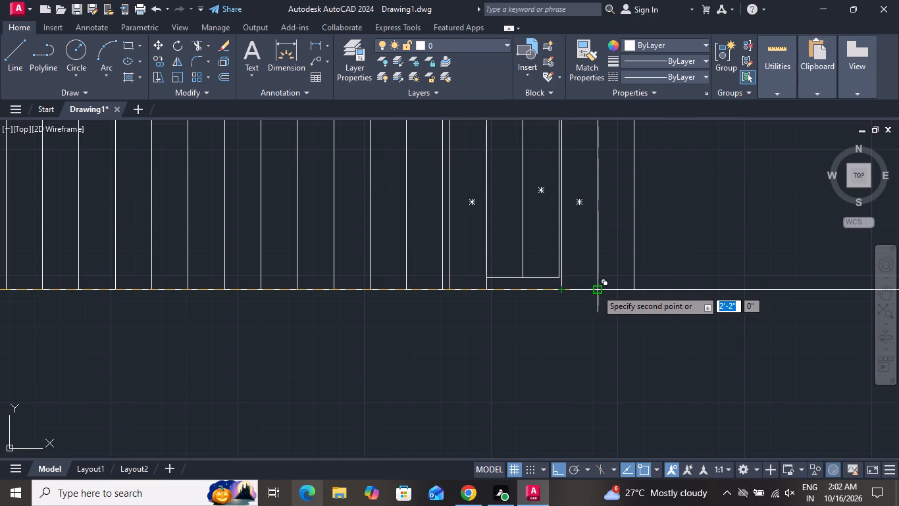
left_click(596, 289)
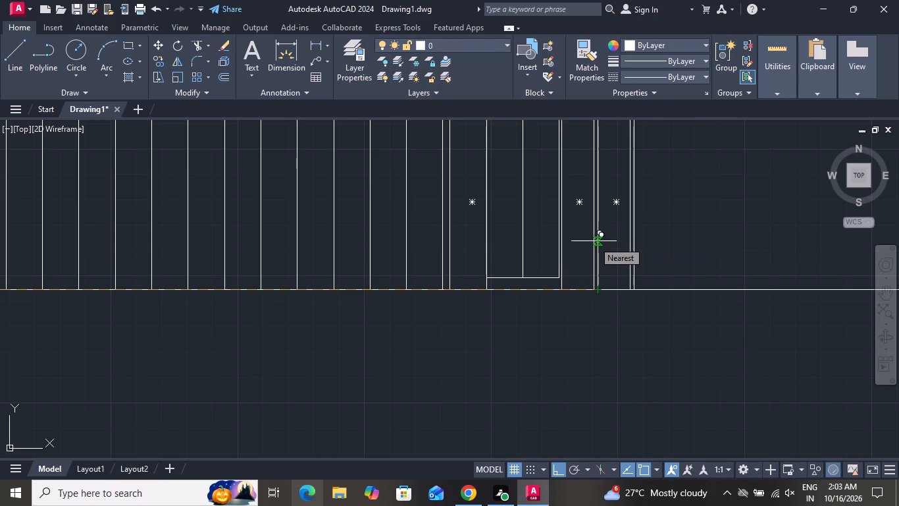
left_click(635, 264)
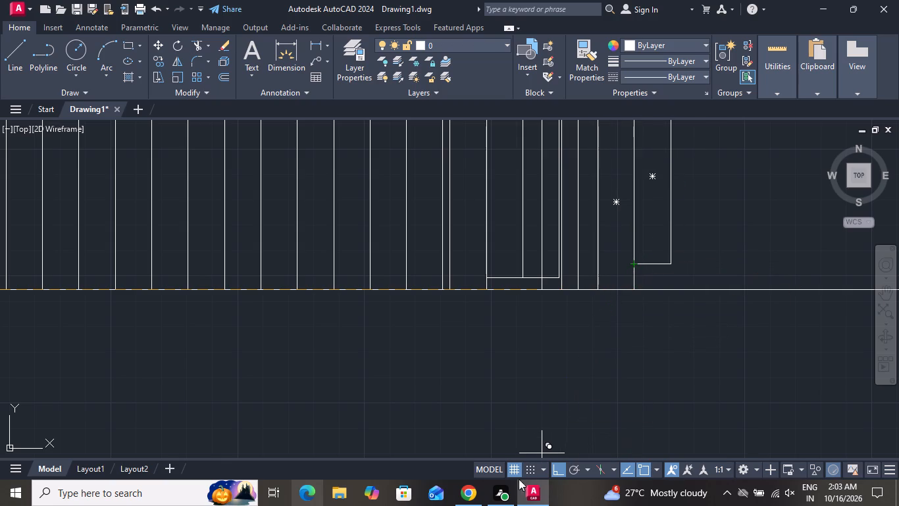
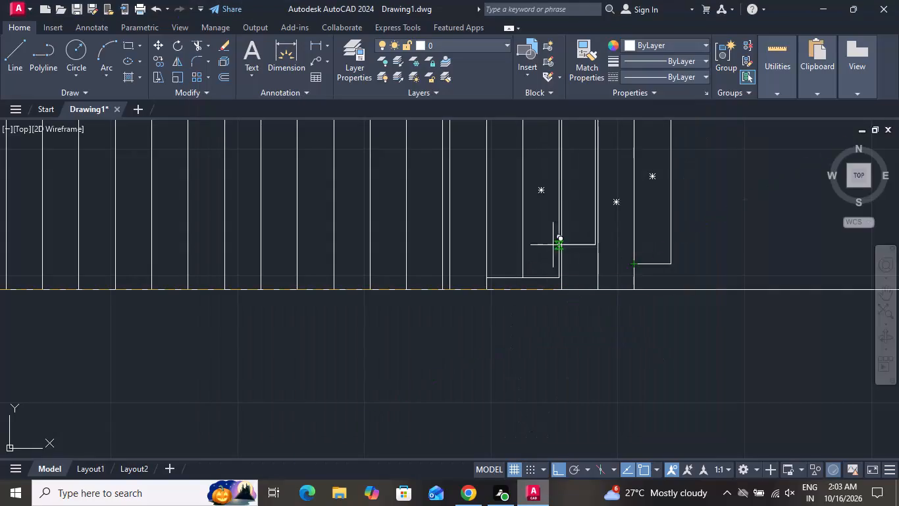
Copy the narrow rectangle nine times edge to edge along the band's baseline, from about 2'-3" to 2'-8" from the original.
left_click(634, 287)
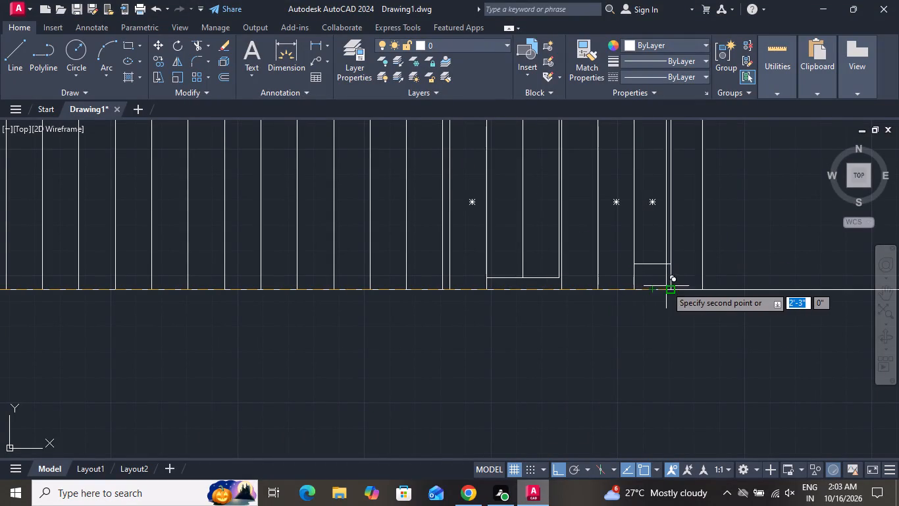
left_click(671, 287)
left_click(711, 287)
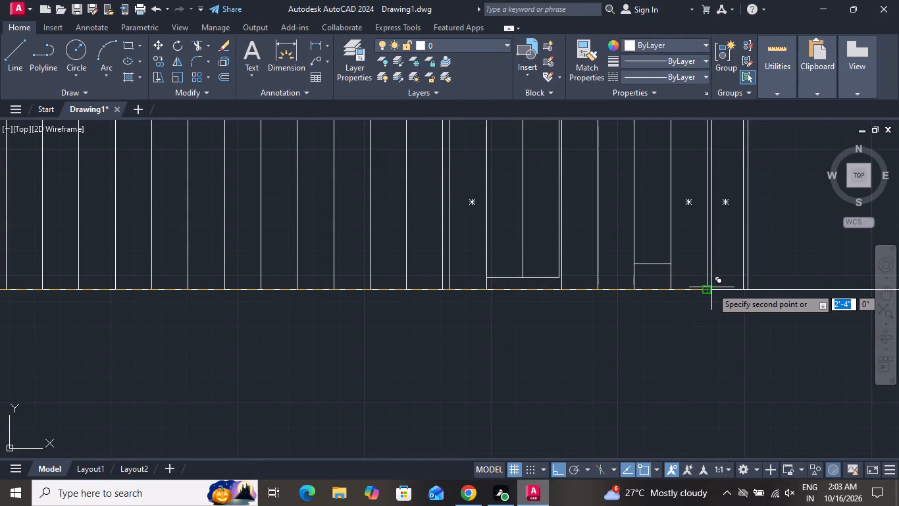
scroll(612, 359, "down", 4)
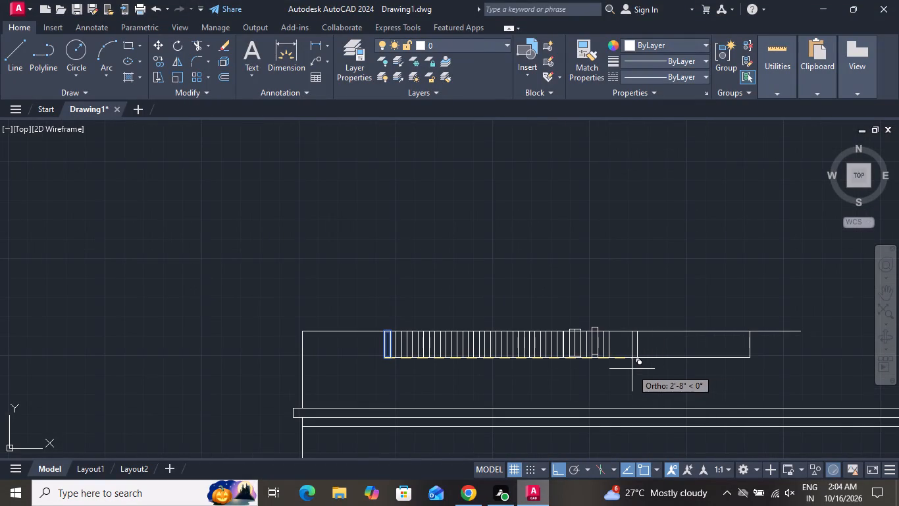
scroll(632, 369, "up", 2)
left_click(565, 350)
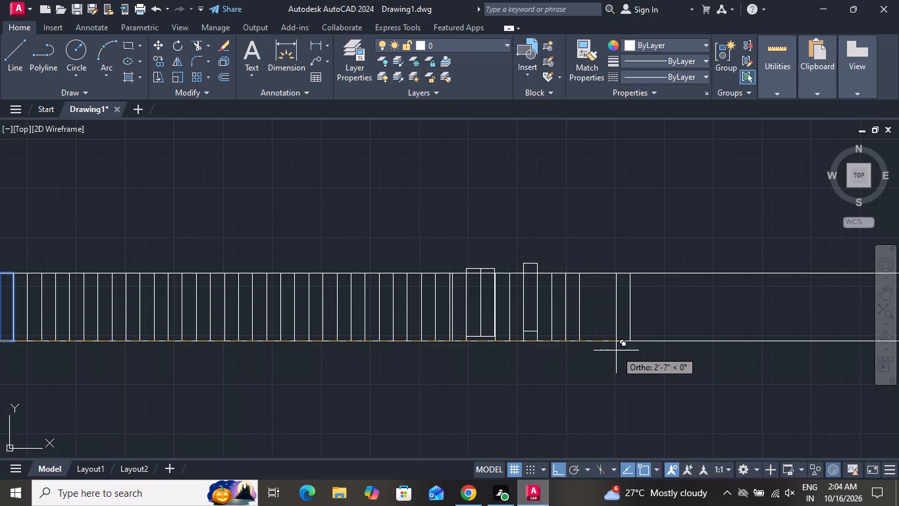
left_click_drag(583, 341, 590, 343)
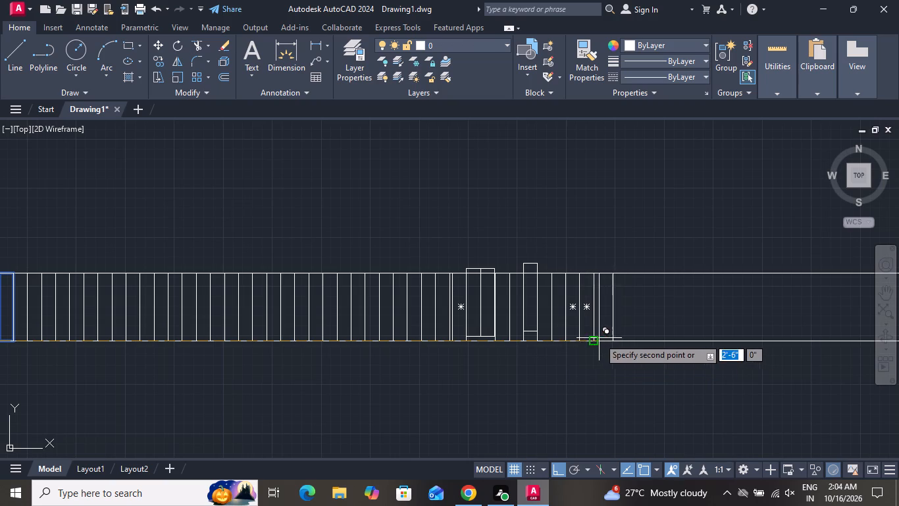
left_click(598, 339)
left_click(609, 339)
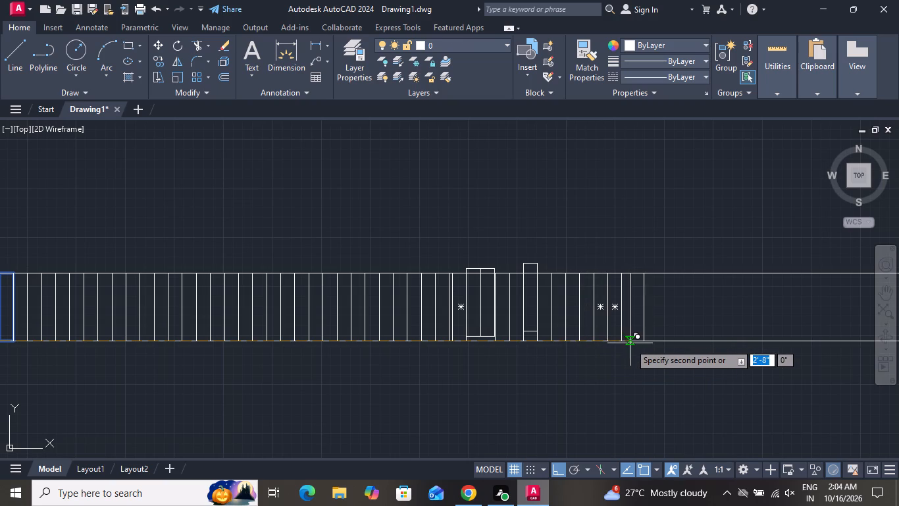
left_click(624, 342)
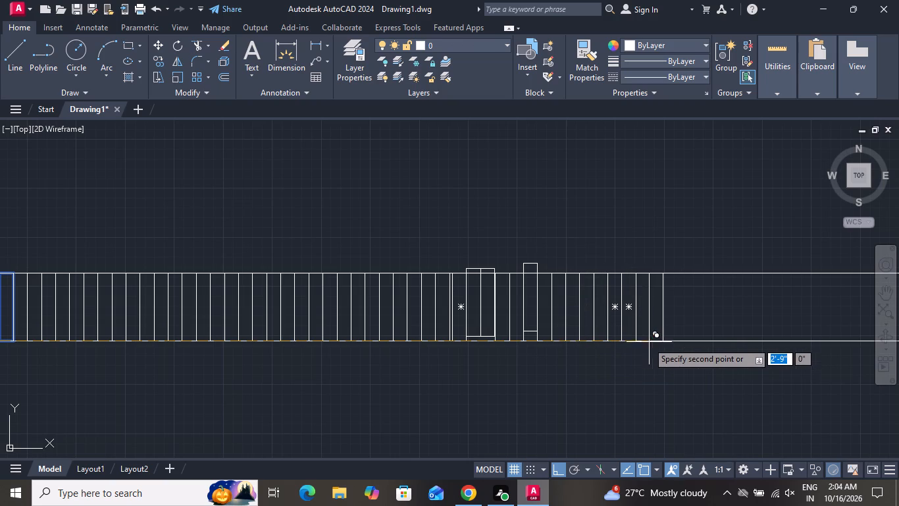
left_click(635, 341)
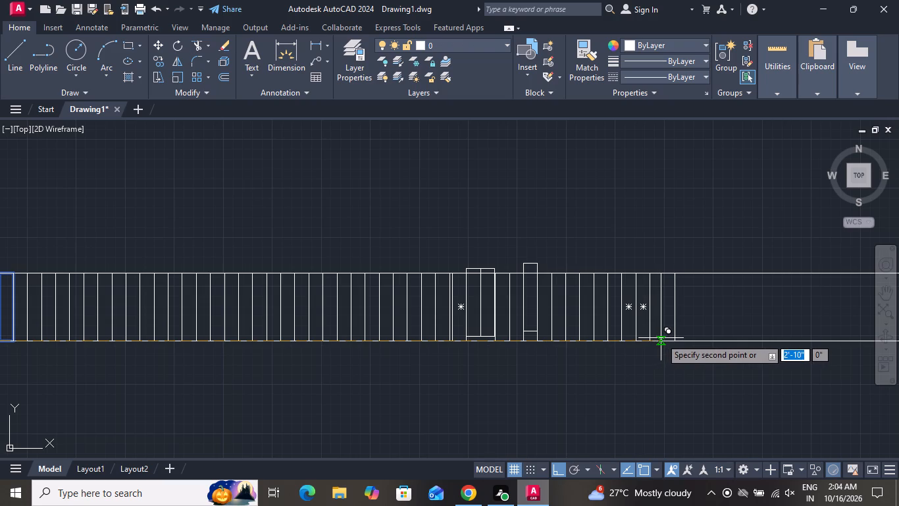
Continue with ten more edge-to-edge copies of the rectangle along the baseline, from about 2'-10" to 3'-4" from the original.
left_click(661, 340)
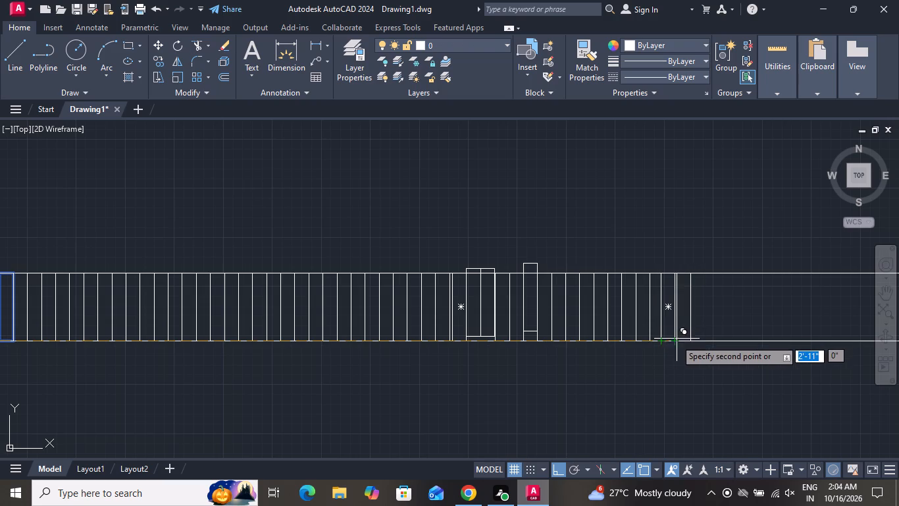
left_click(675, 340)
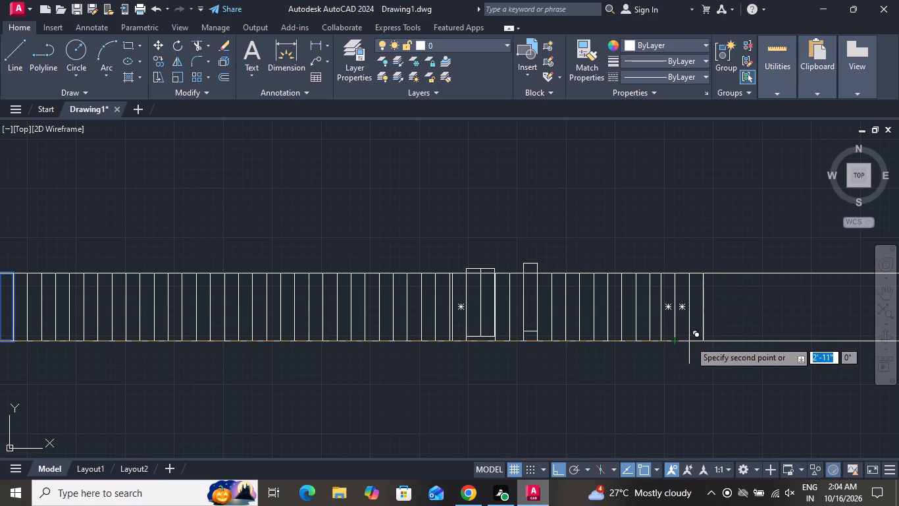
left_click(689, 341)
left_click(703, 342)
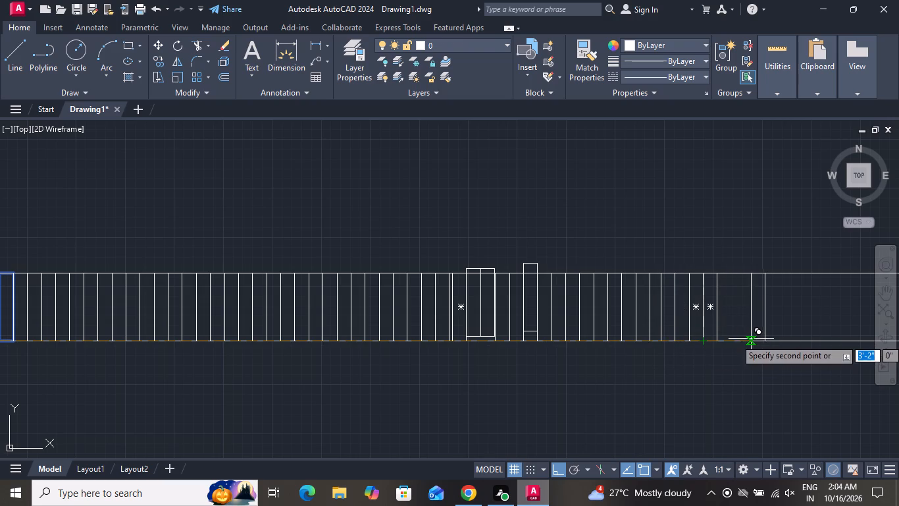
left_click(718, 343)
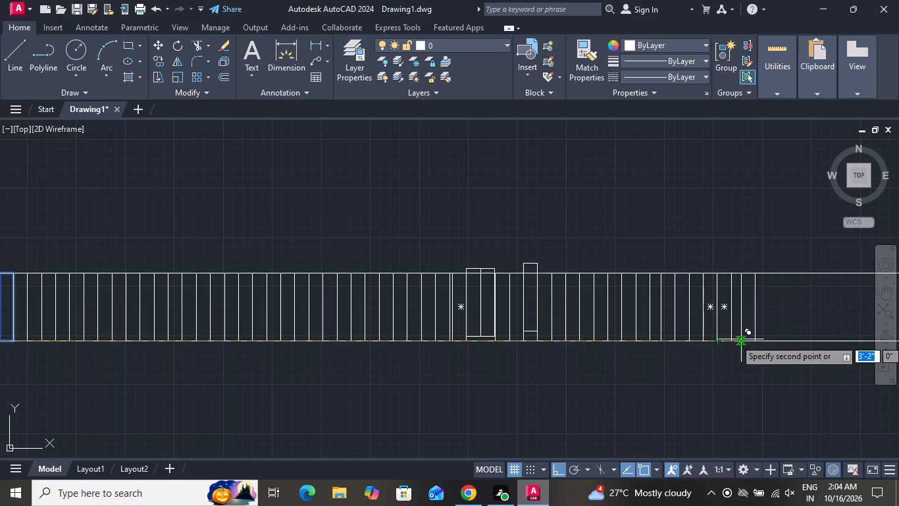
left_click(732, 340)
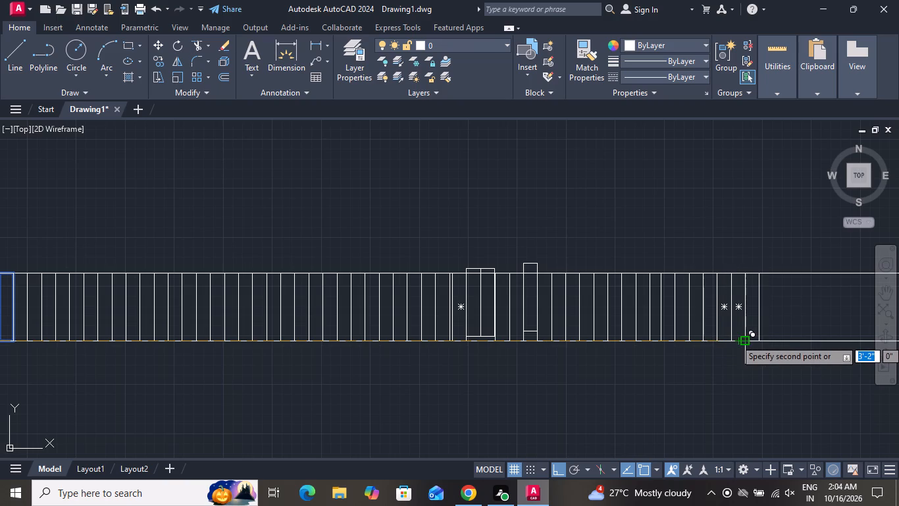
left_click(746, 339)
left_click_drag(760, 337, 770, 337)
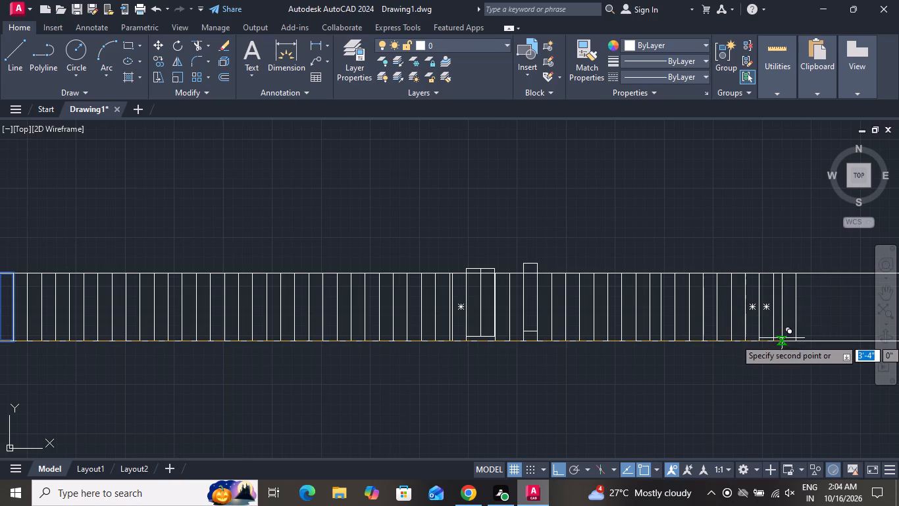
left_click(776, 341)
left_click(789, 338)
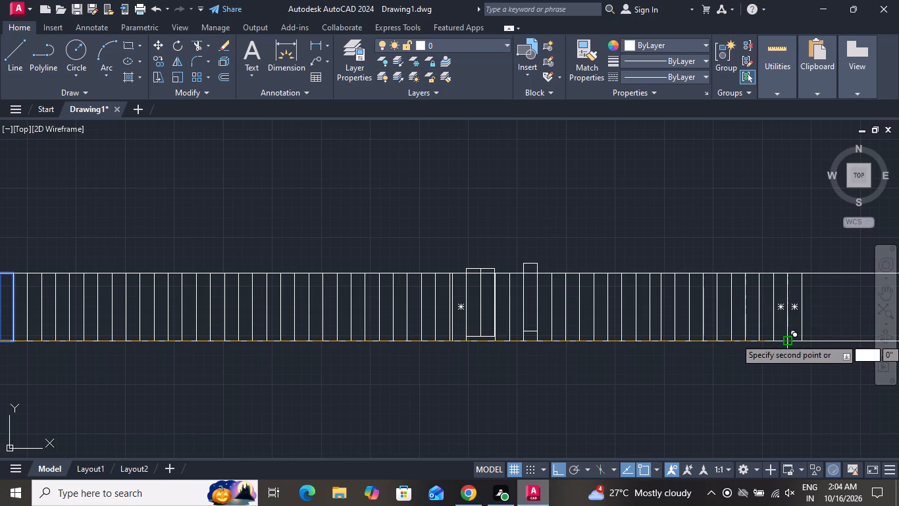
Place eight more edge-to-edge copies up to the band's far end, about 3'-10" from the original, and finish copying.
scroll(604, 408, "down", 5)
scroll(590, 392, "up", 6)
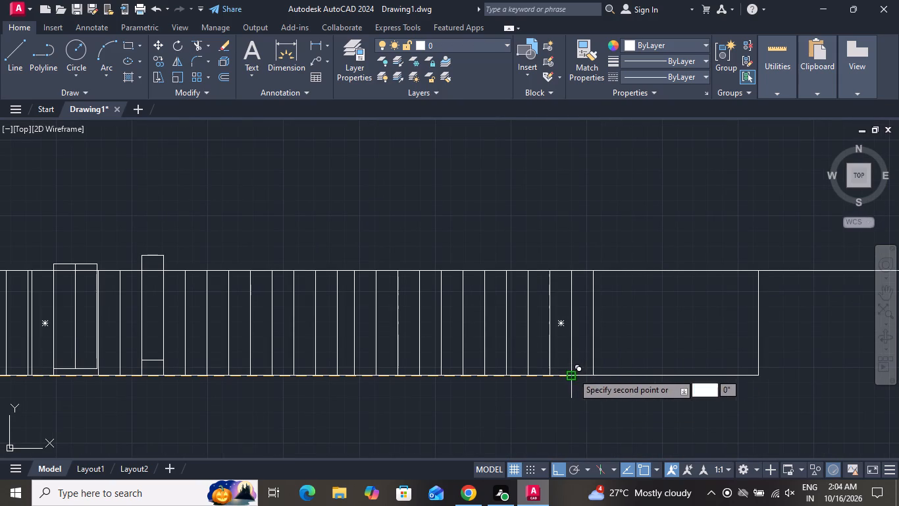
left_click(573, 373)
left_click(594, 378)
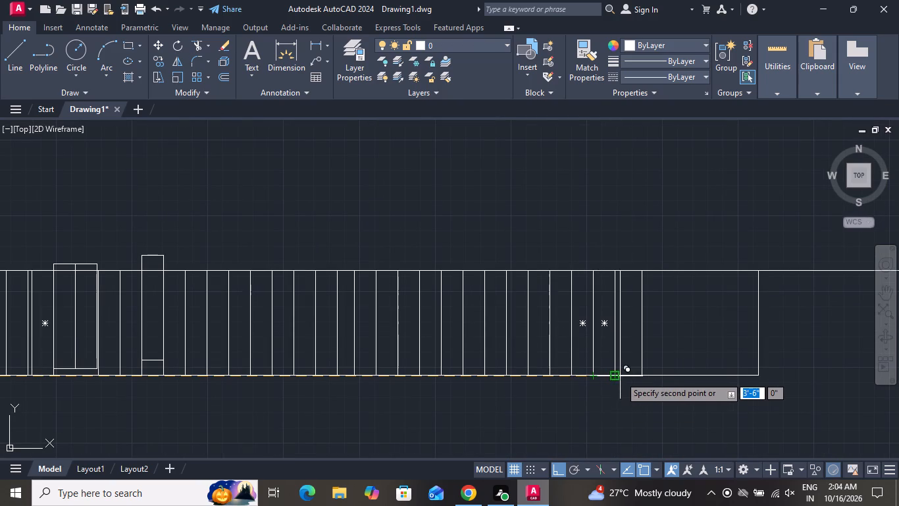
left_click(614, 376)
left_click(638, 373)
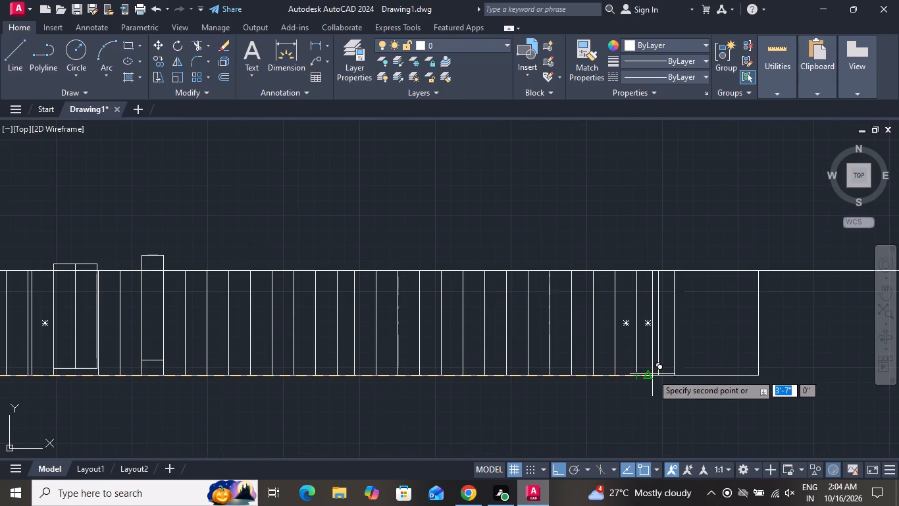
left_click(660, 373)
left_click(678, 372)
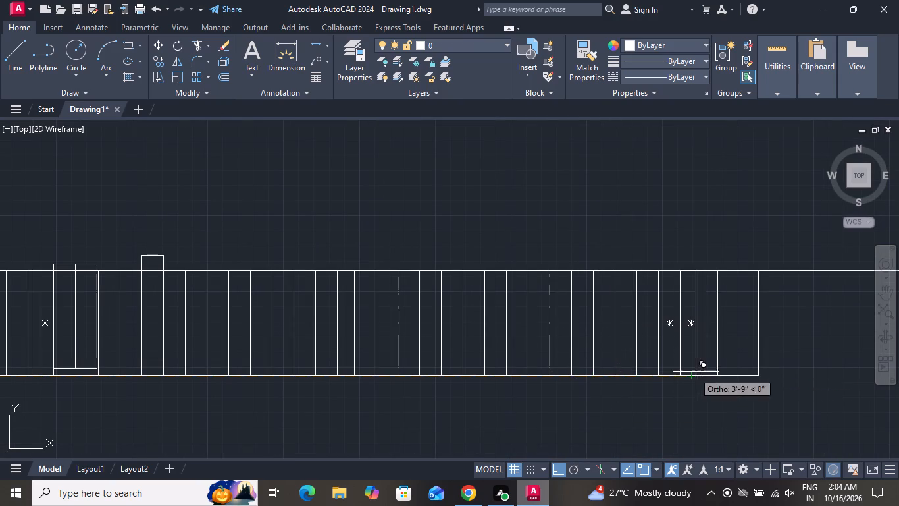
left_click(706, 373)
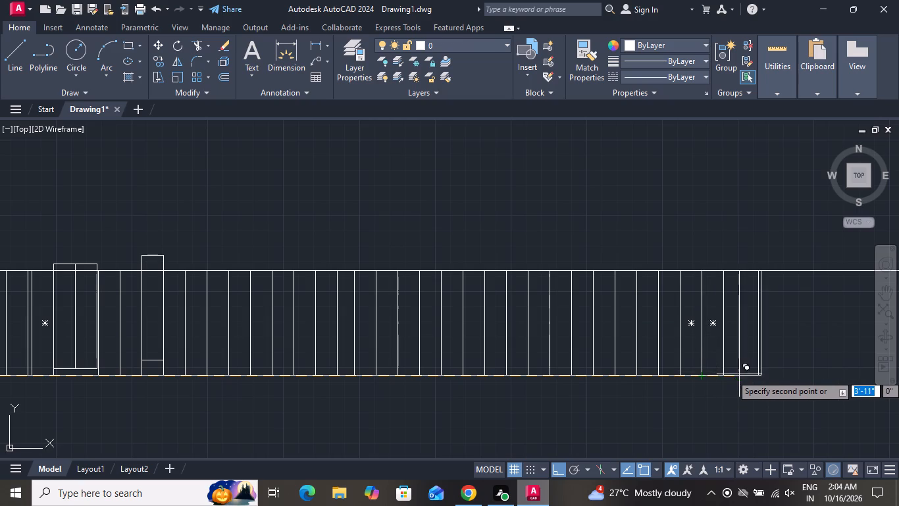
left_click(728, 374)
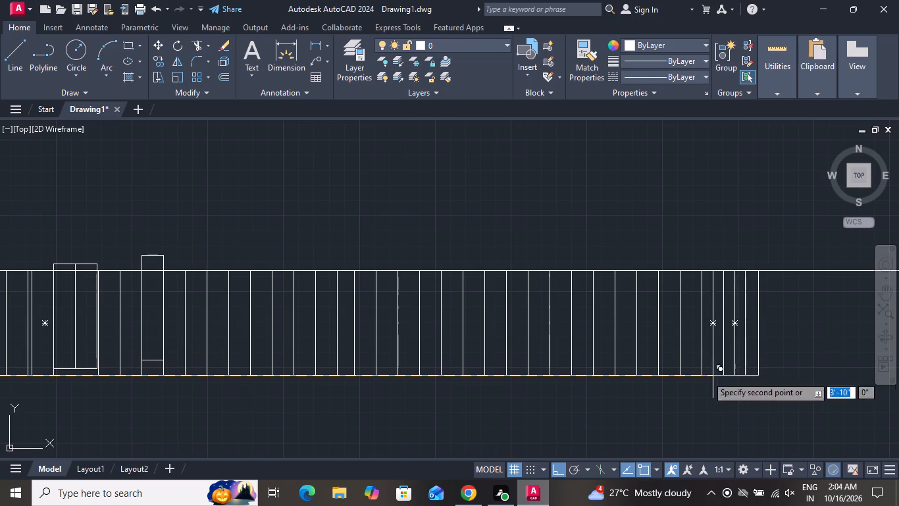
scroll(645, 389, "down", 1)
right_click(644, 391)
left_click(676, 246)
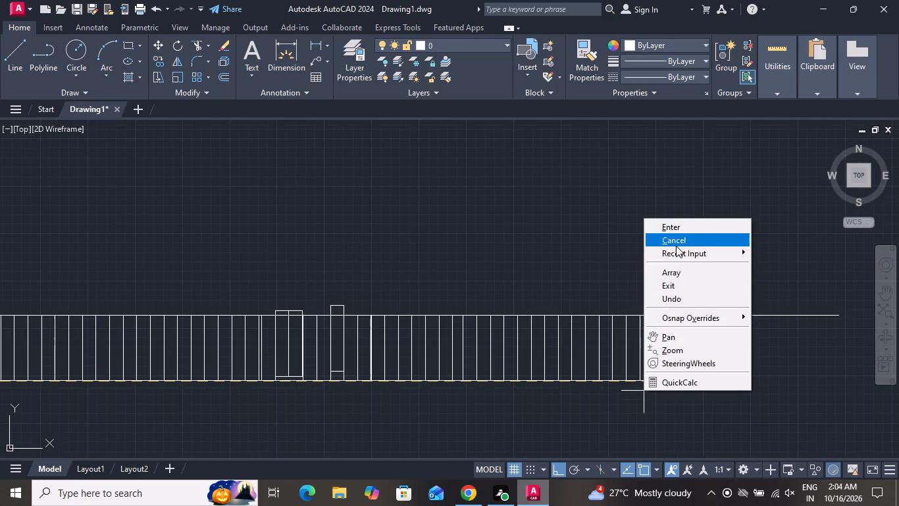
Delete the three misaligned rectangles that protrude above the band's top line near its middle.
scroll(453, 312, "down", 2)
scroll(390, 335, "up", 1)
scroll(390, 335, "down", 1)
scroll(390, 335, "up", 1)
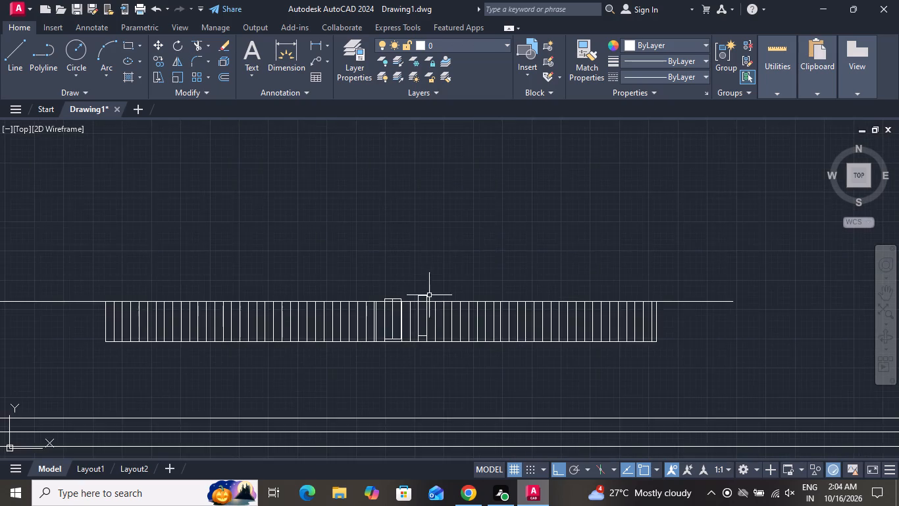
scroll(430, 294, "up", 3)
left_click(430, 294)
left_click(232, 321)
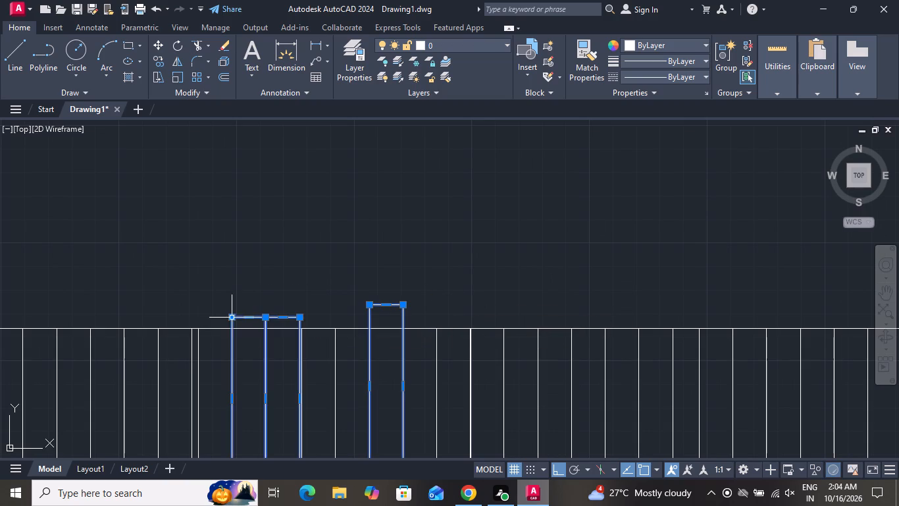
key("Delete")
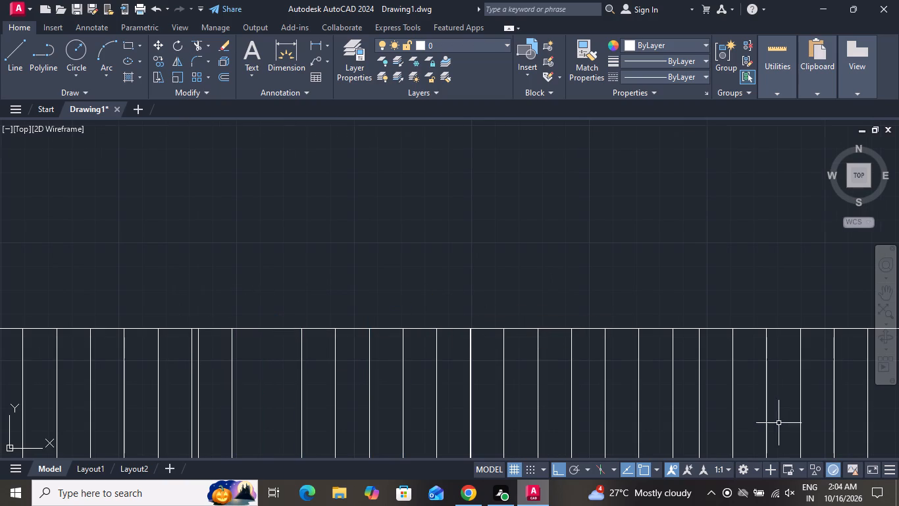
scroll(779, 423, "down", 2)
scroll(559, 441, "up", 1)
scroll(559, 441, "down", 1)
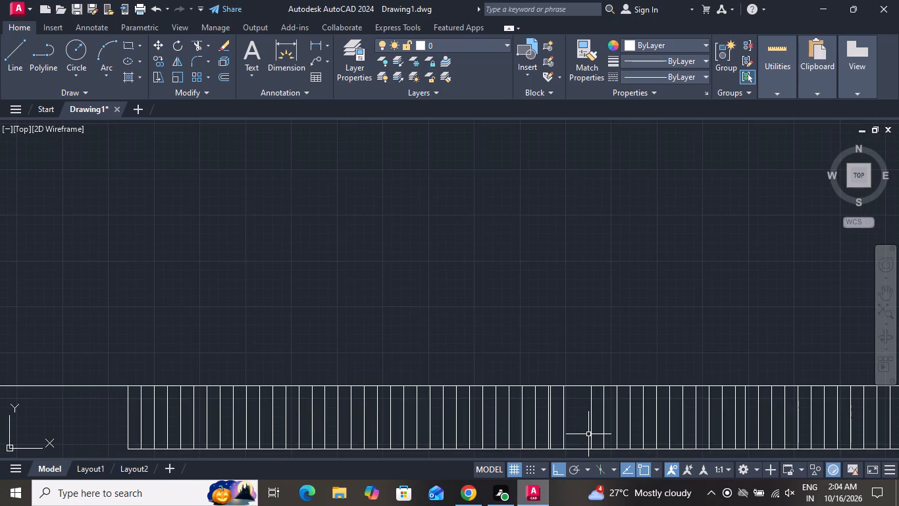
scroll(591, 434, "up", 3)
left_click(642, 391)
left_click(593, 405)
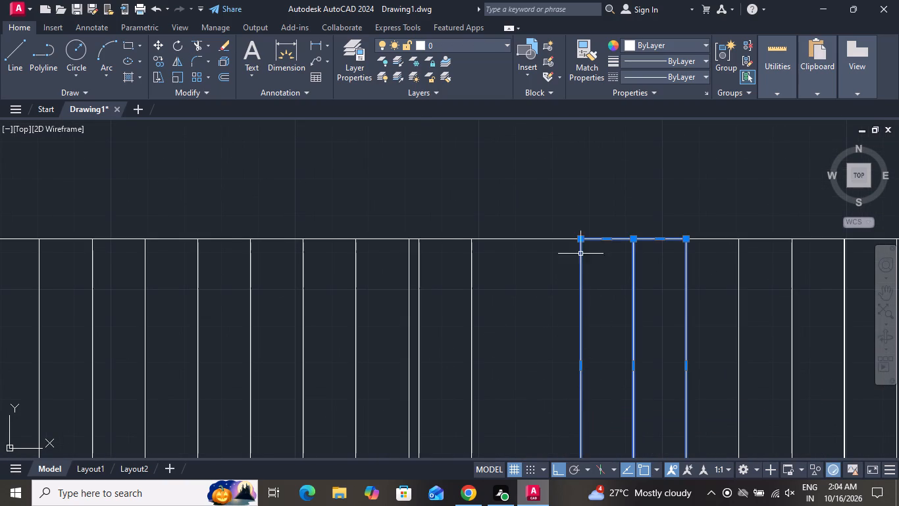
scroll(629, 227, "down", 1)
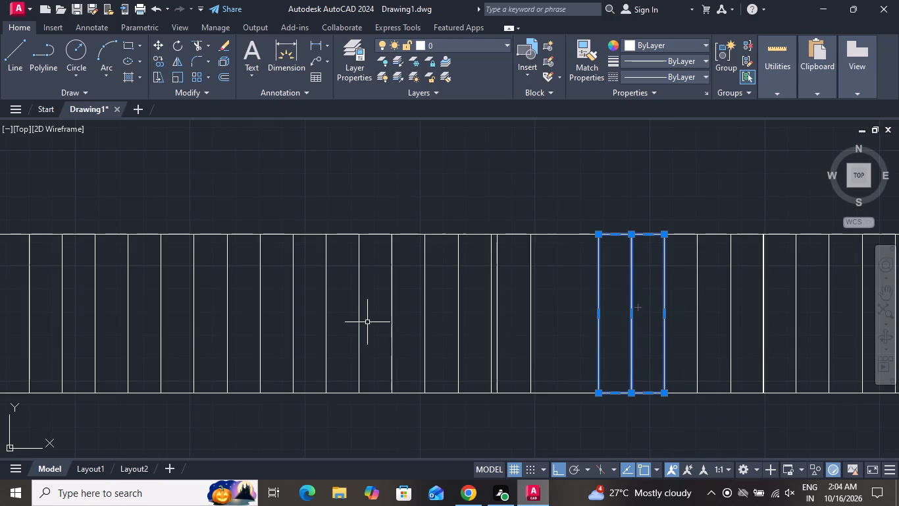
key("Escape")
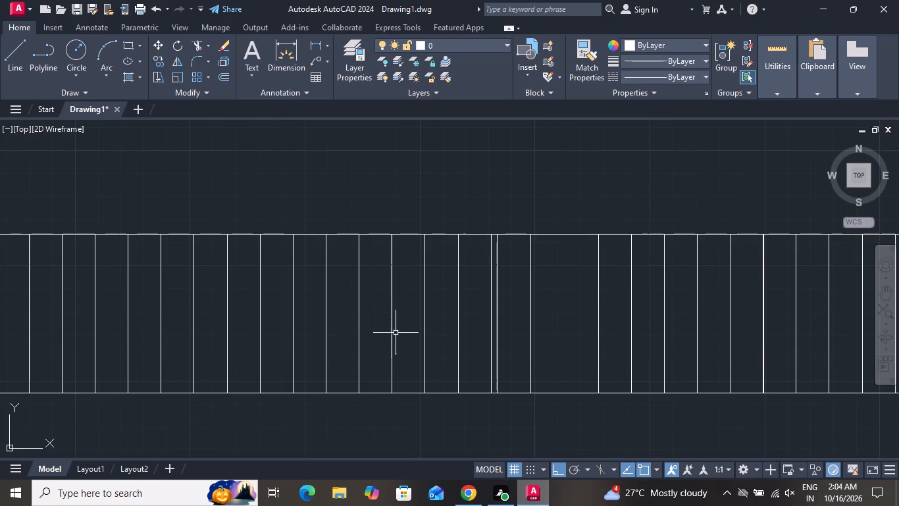
Copy one of the band's narrow rectangles about 3" along the baseline into the gap near the middle.
left_click(394, 333)
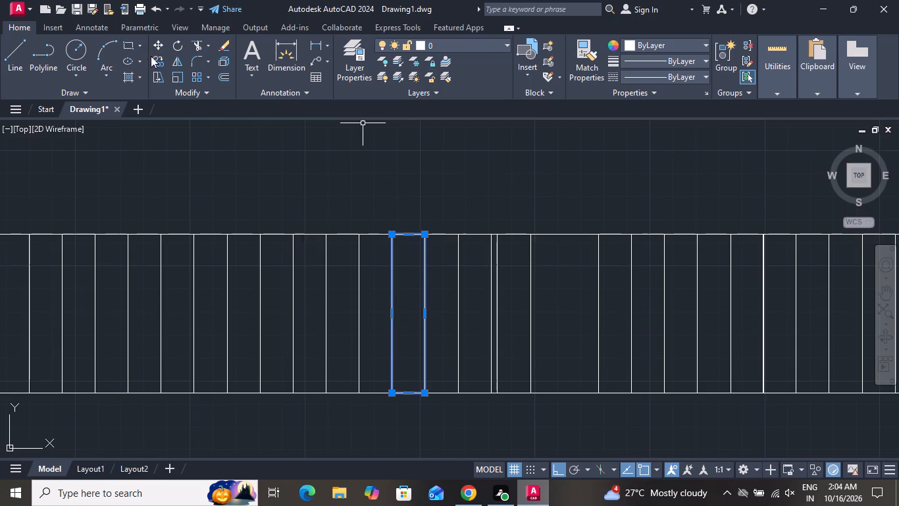
left_click(158, 63)
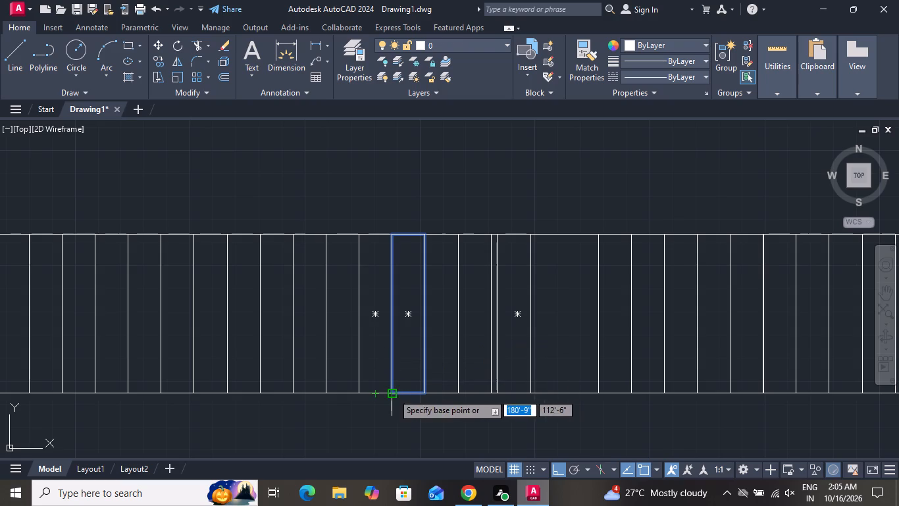
left_click(393, 393)
left_click_drag(542, 410, 582, 358)
right_click(539, 371)
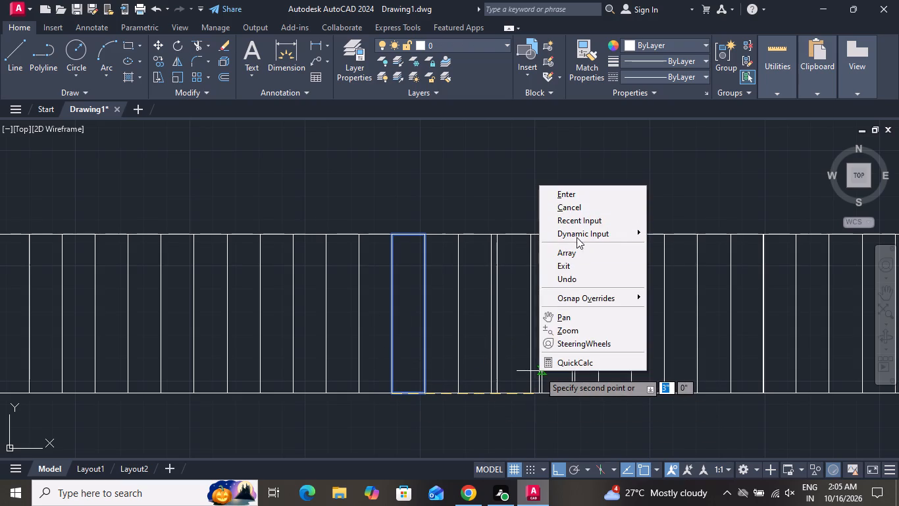
left_click(585, 209)
scroll(571, 321, "down", 3)
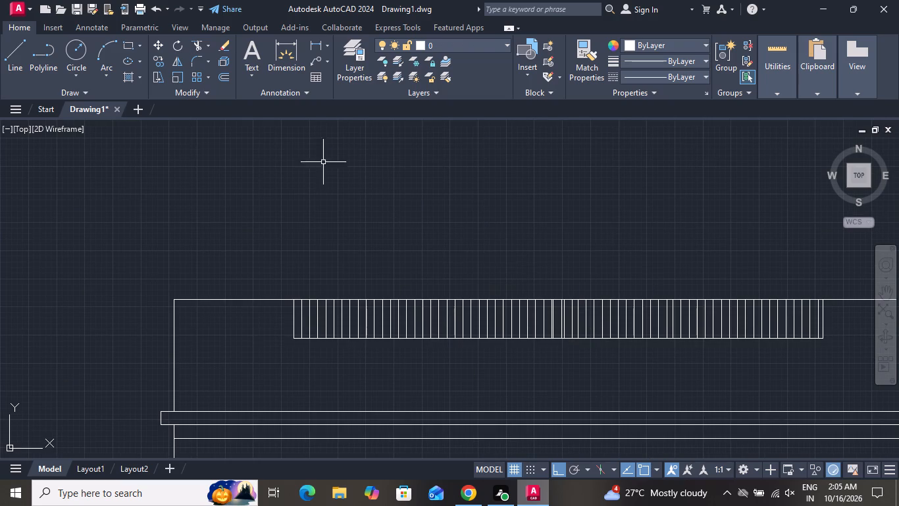
Draw a horizontal line about 10" long from the upper outline's vertical edge to the first narrow rectangle, just below the top line.
left_click(9, 52)
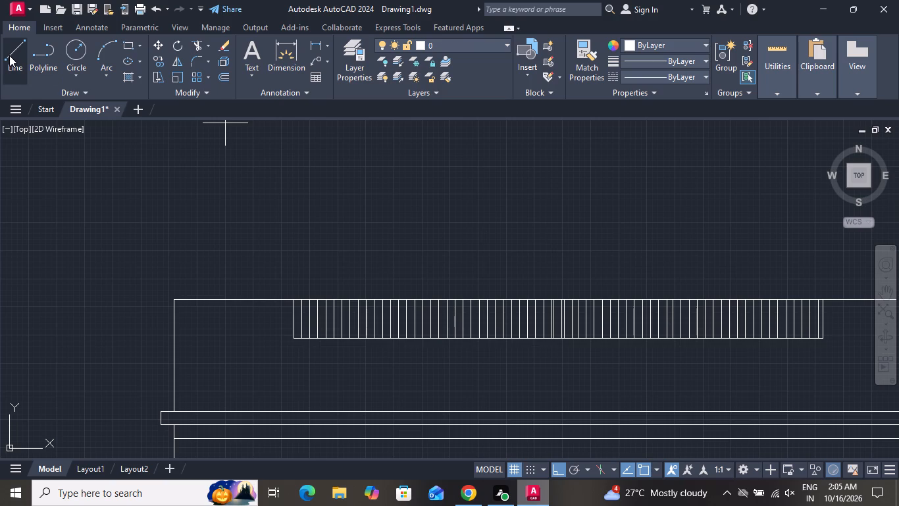
left_click(172, 311)
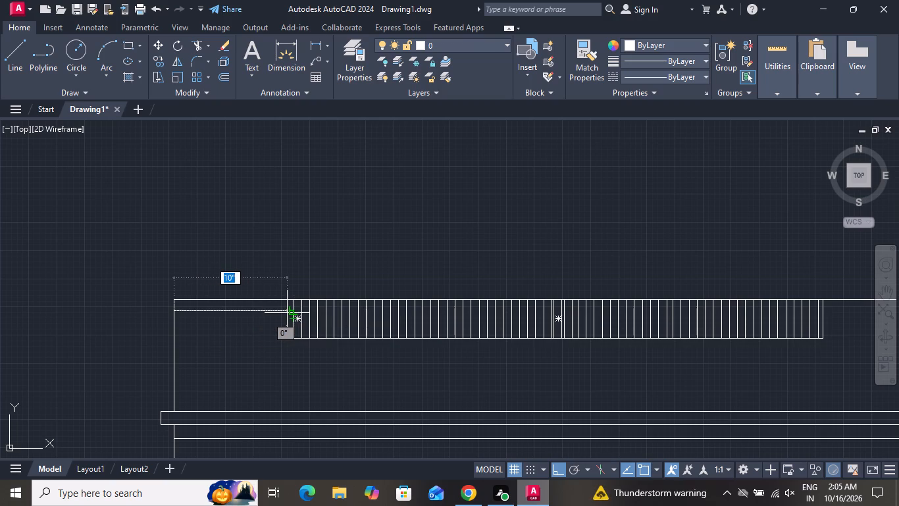
left_click(287, 313)
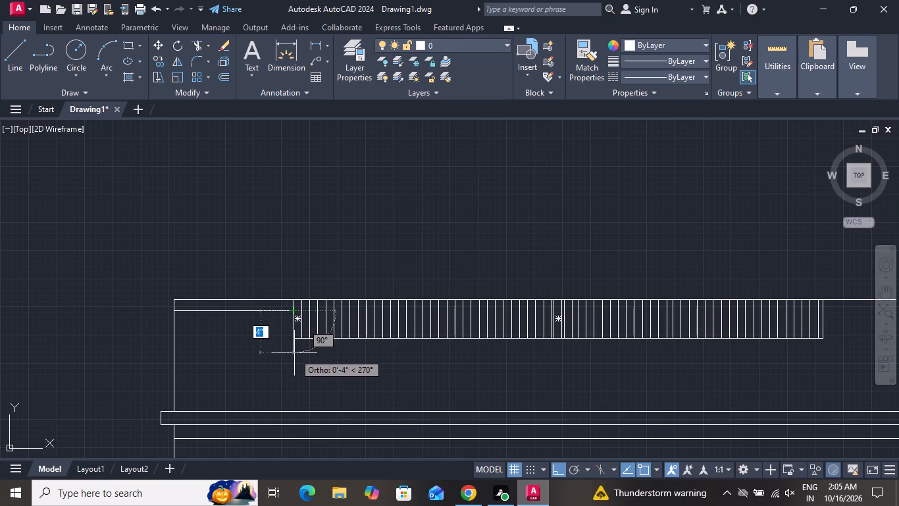
right_click(294, 353)
left_click(355, 232)
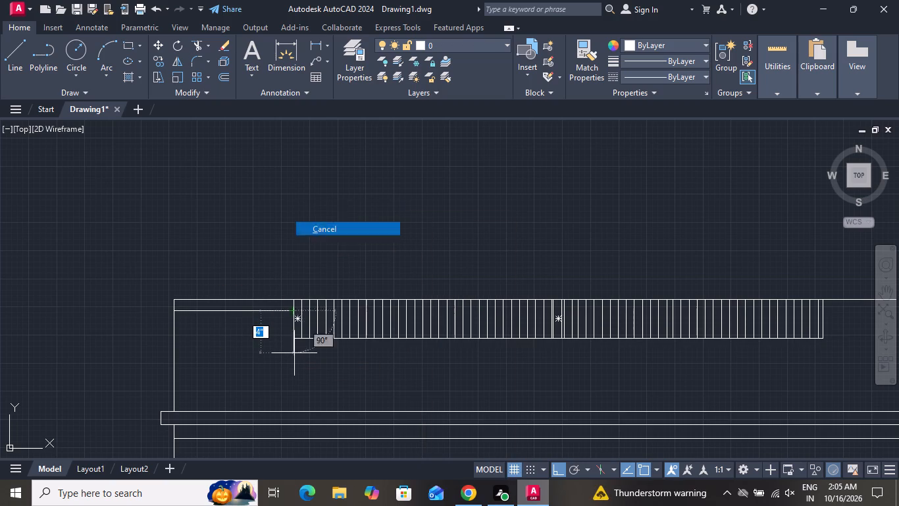
Draw an L-shaped line from the new horizontal line down past the rectangles, running about 4'-0" beneath them to the band's far end.
left_click(6, 58)
scroll(278, 337, "up", 2)
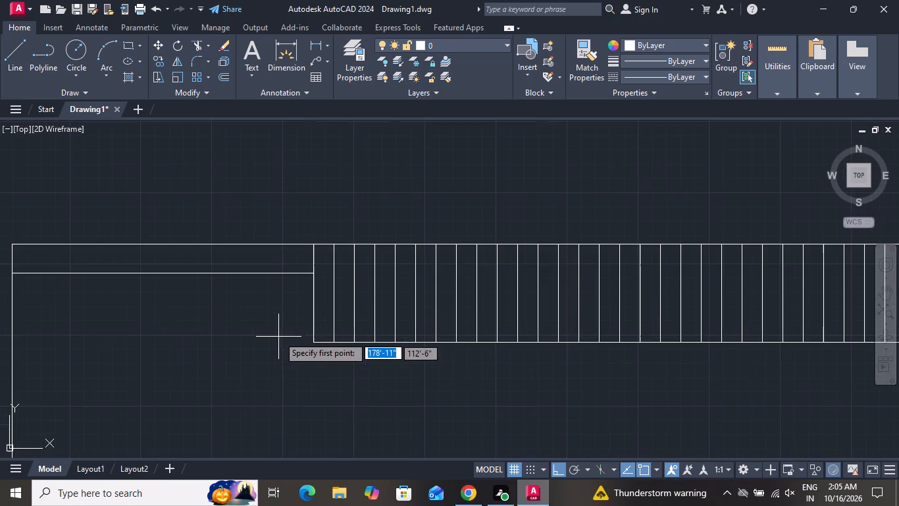
left_click(297, 271)
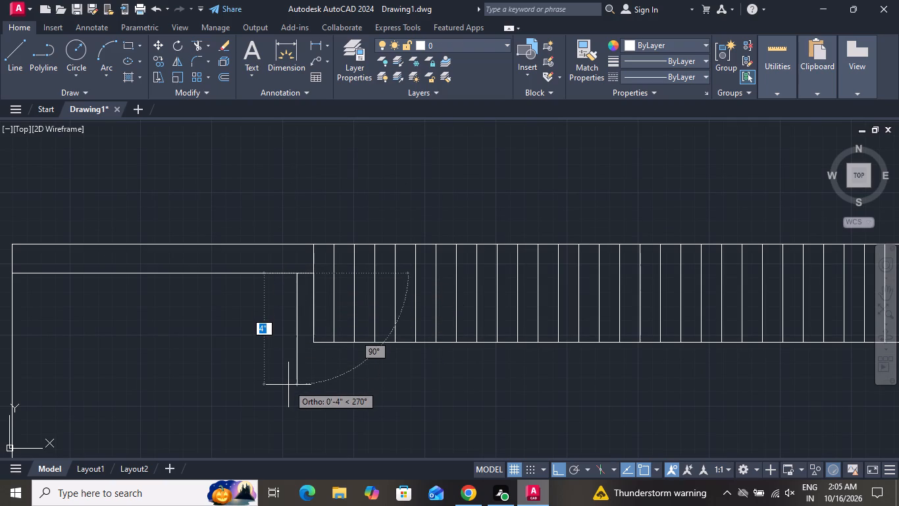
left_click_drag(294, 361, 299, 361)
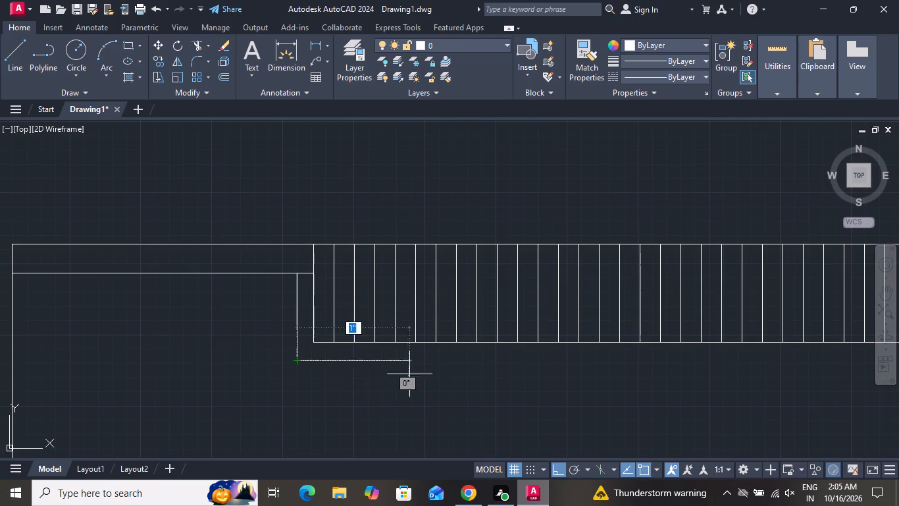
scroll(769, 421, "down", 7)
scroll(820, 432, "up", 3)
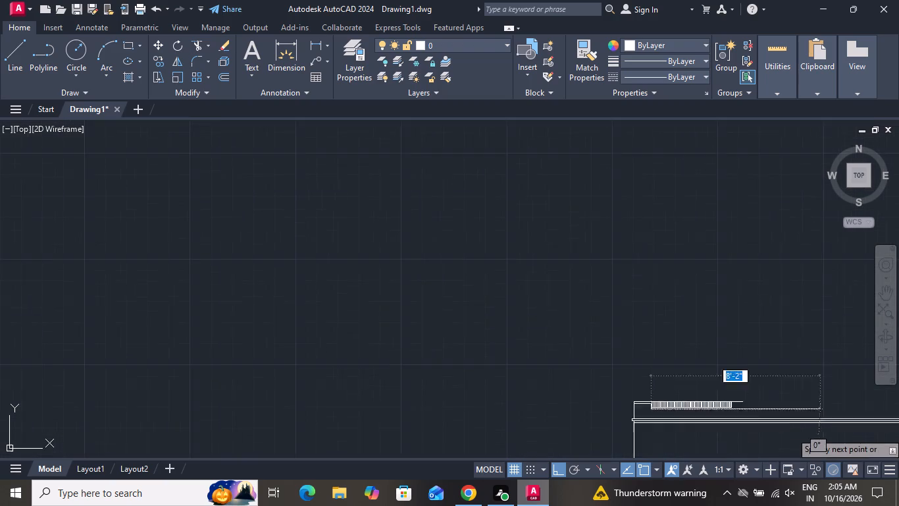
scroll(741, 454, "up", 3)
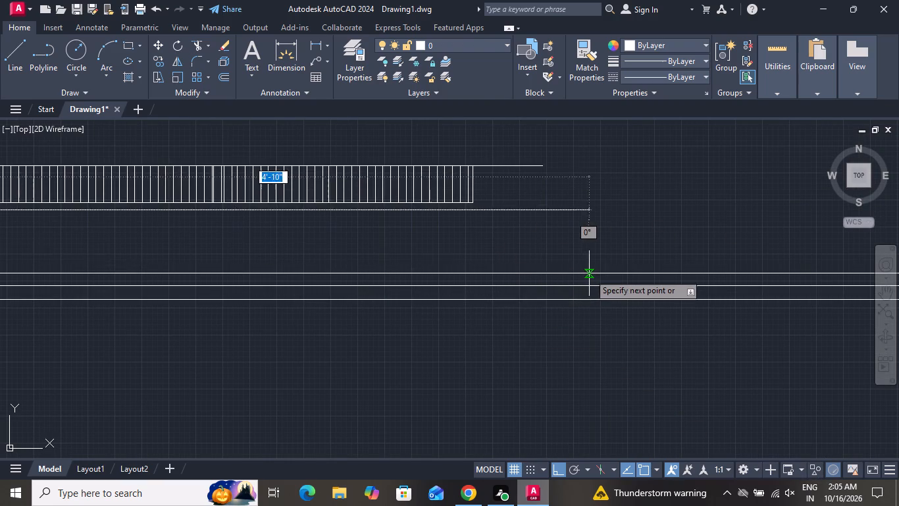
left_click(475, 227)
right_click(475, 226)
left_click(503, 241)
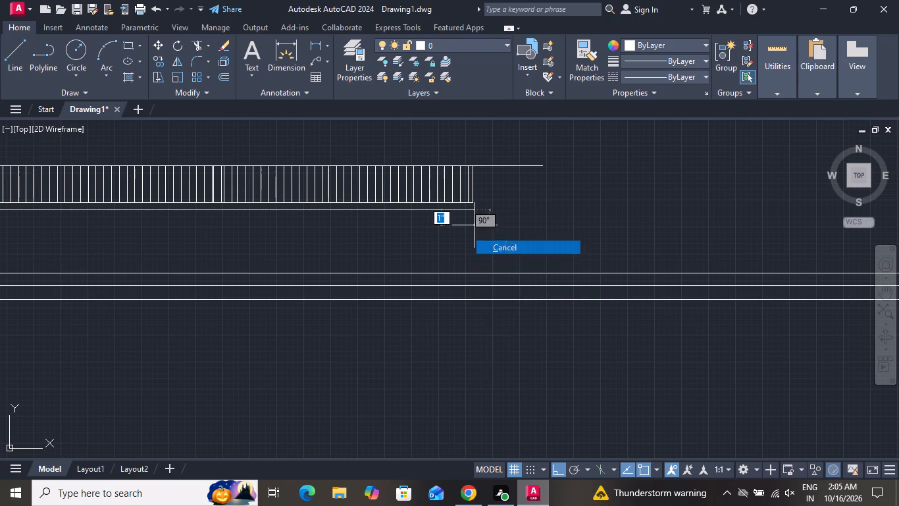
Copy the short vertical edge line above the roof slab about 27' along the slab to the building's opposite corner.
scroll(479, 293, "down", 2)
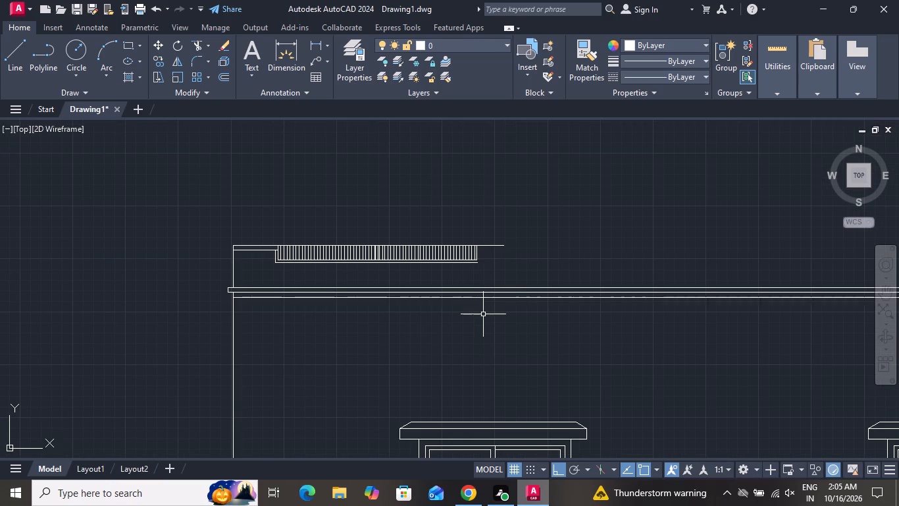
scroll(483, 305, "down", 3)
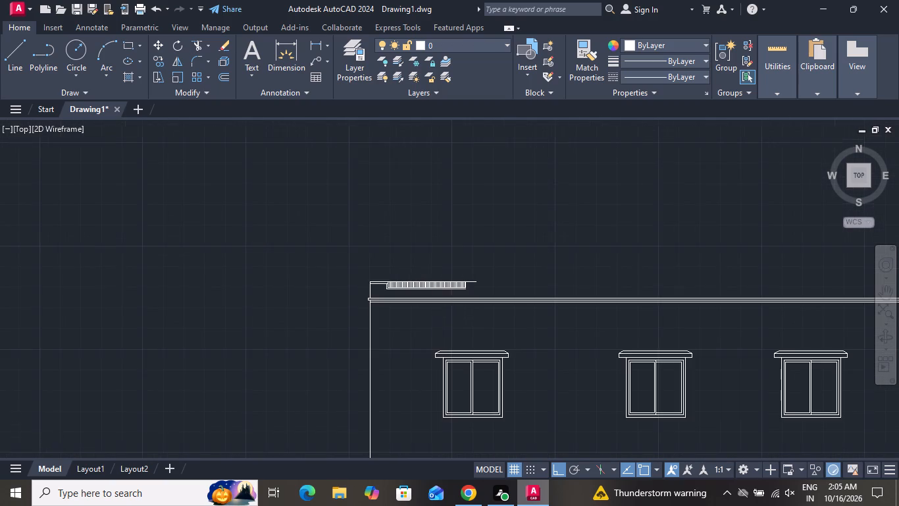
scroll(440, 306, "down", 1)
scroll(400, 301, "up", 3)
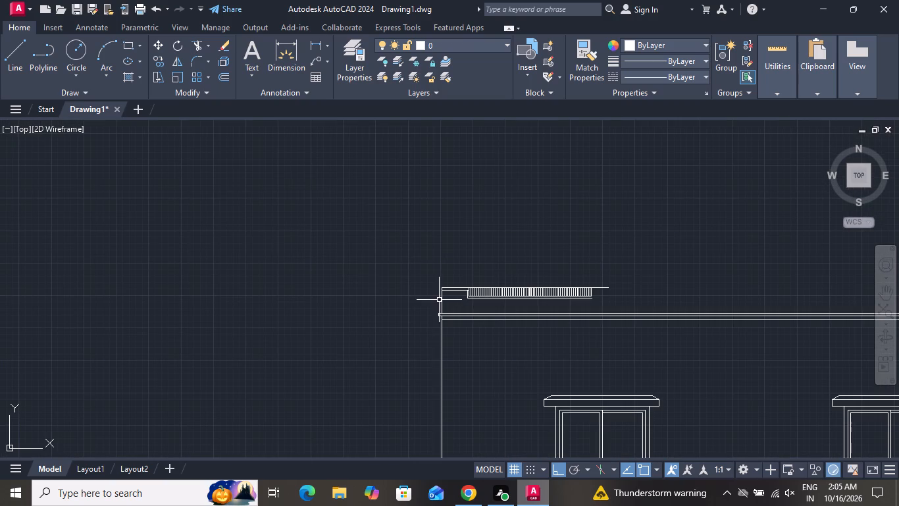
left_click(442, 298)
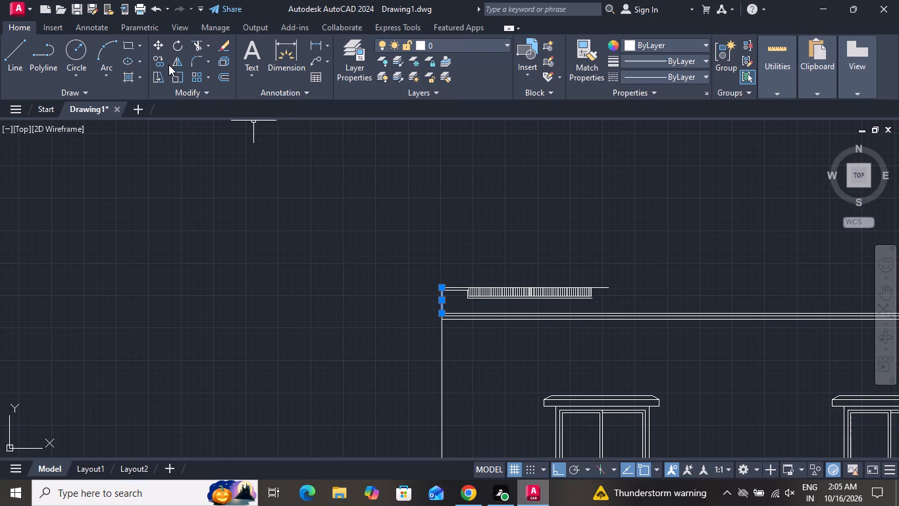
left_click(165, 61)
left_click(444, 311)
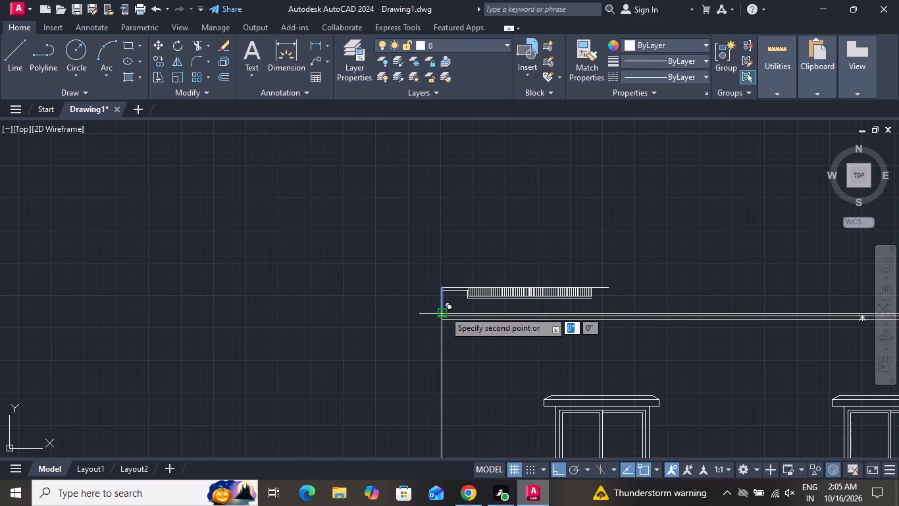
scroll(547, 300, "down", 3)
scroll(713, 302, "up", 2)
scroll(721, 300, "down", 1)
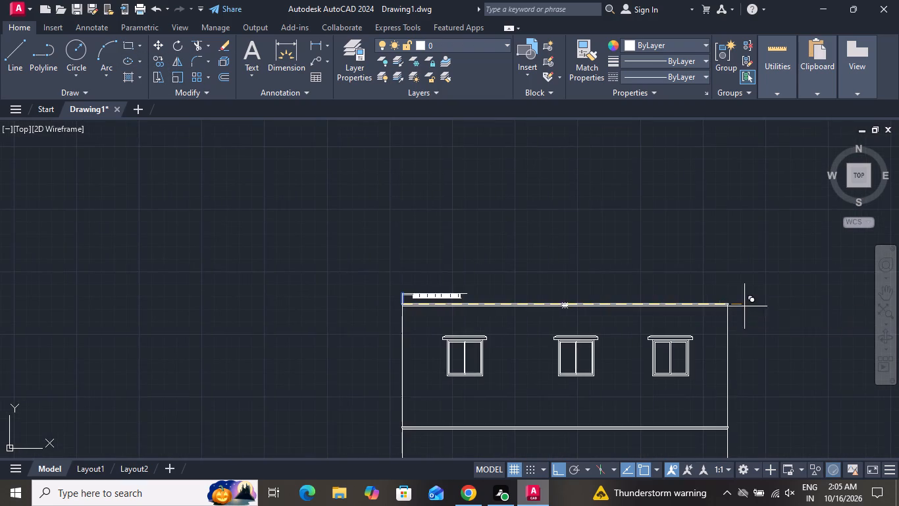
scroll(756, 311, "up", 3)
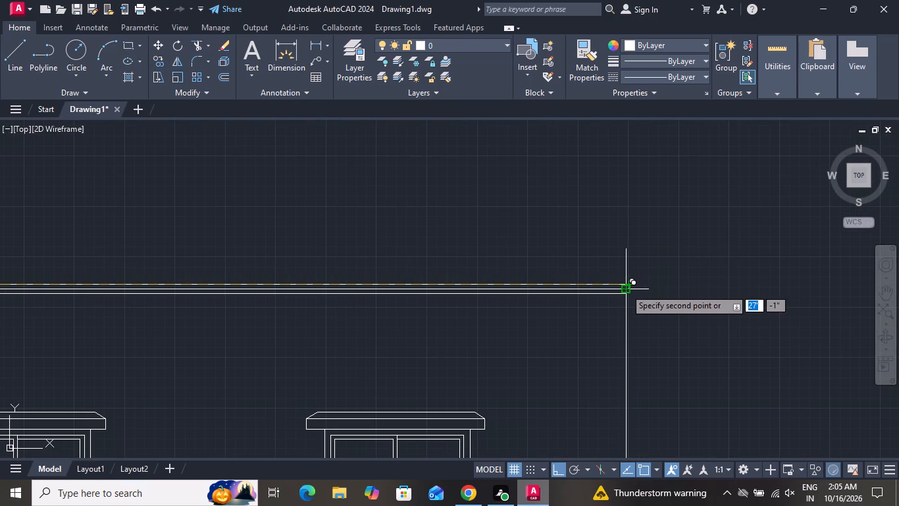
left_click(628, 285)
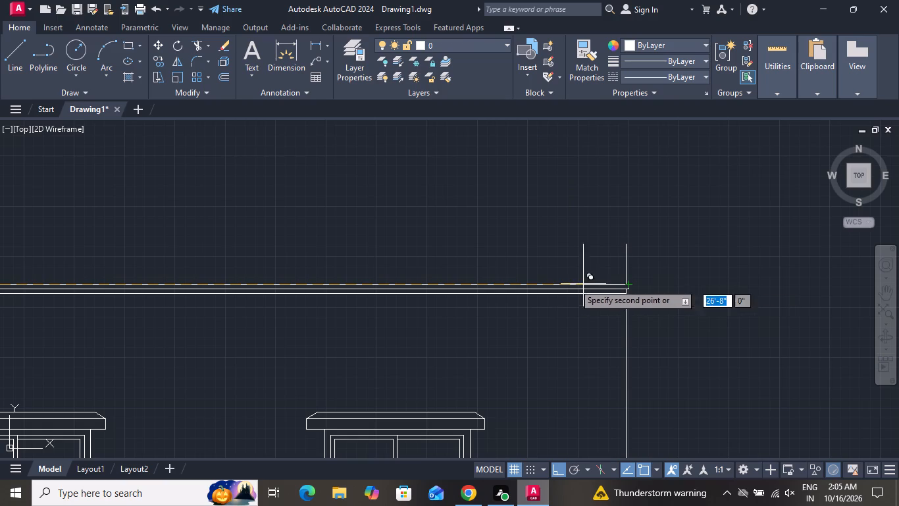
scroll(436, 267, "up", 1)
right_click(436, 267)
left_click(474, 284)
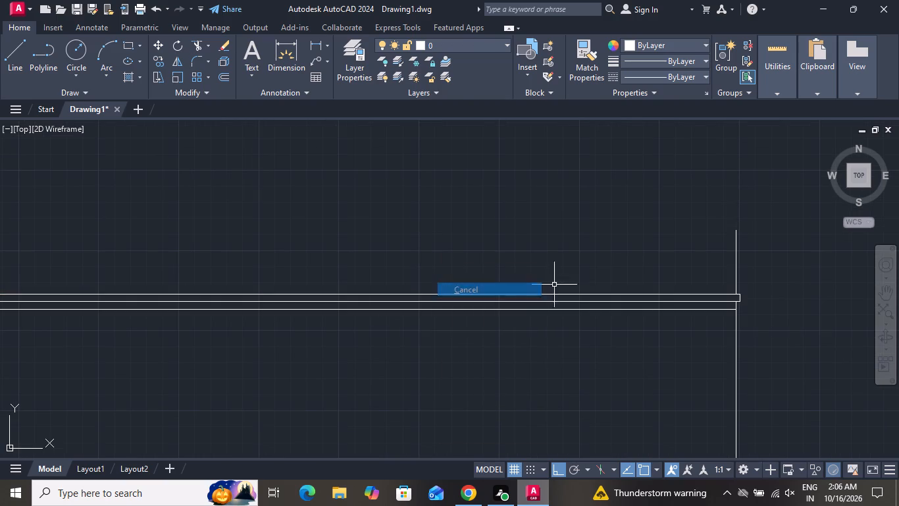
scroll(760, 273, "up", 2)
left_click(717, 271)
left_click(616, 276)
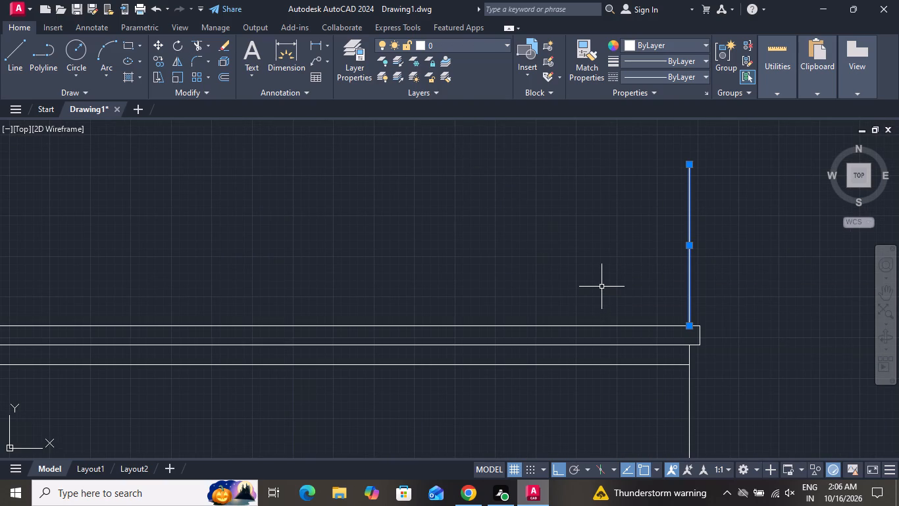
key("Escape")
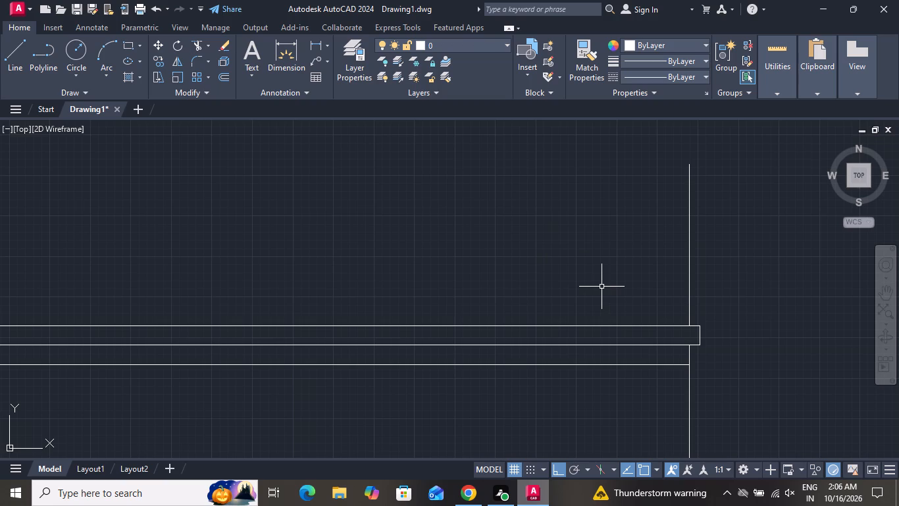
Copy the rectangle band with its top line, short edge line and adjoining detail lines about 21'-6" horizontally towards the roof's opposite end.
scroll(614, 343, "down", 4)
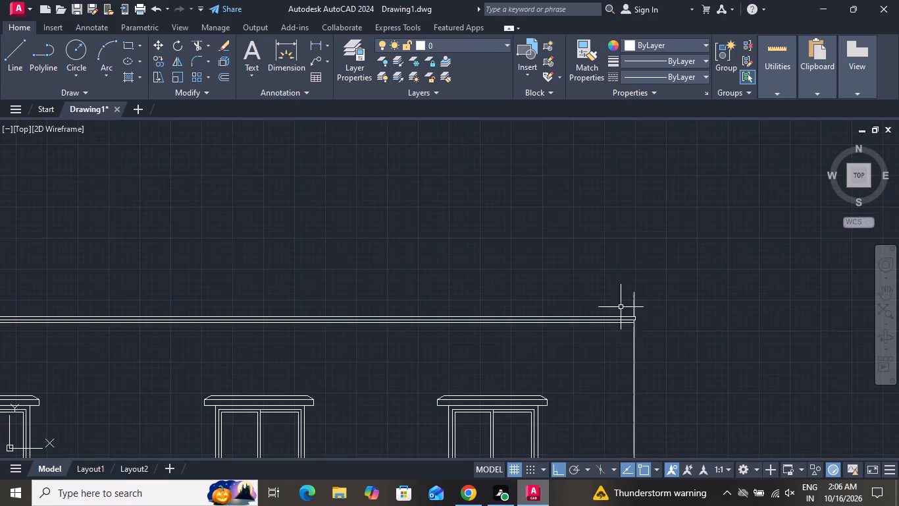
scroll(266, 331, "down", 3)
scroll(209, 320, "down", 1)
scroll(209, 320, "up", 4)
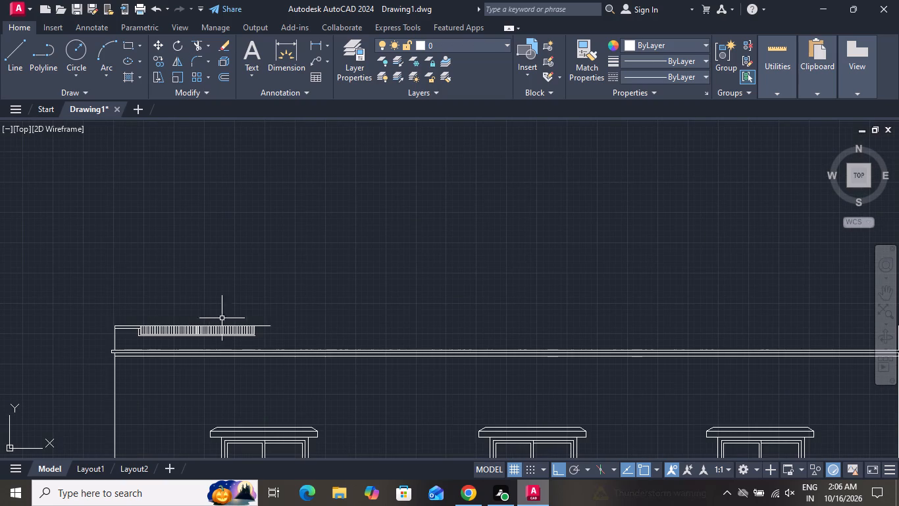
scroll(278, 271, "down", 3)
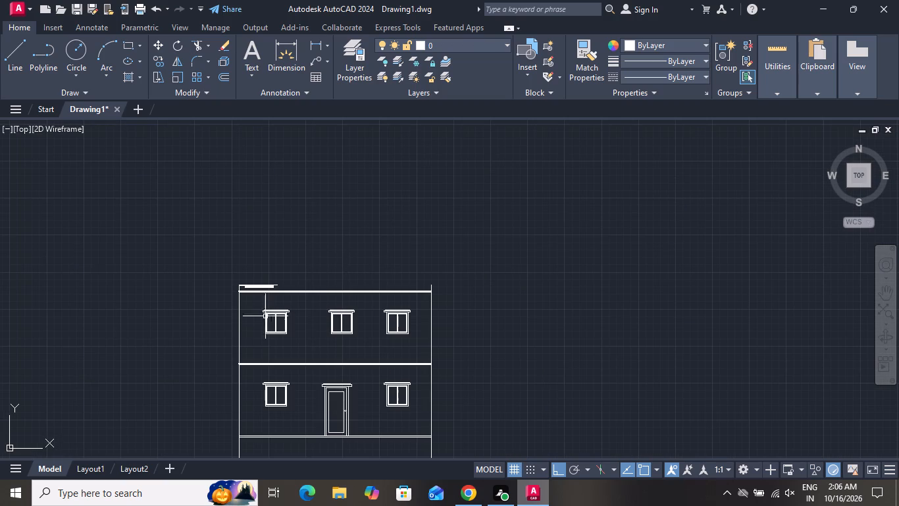
scroll(261, 322, "up", 1)
scroll(274, 289, "down", 3)
scroll(261, 297, "up", 2)
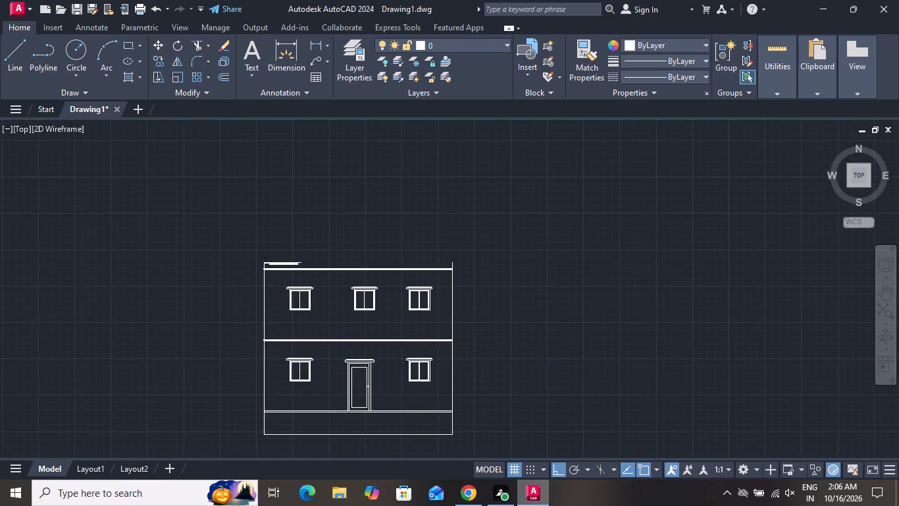
scroll(261, 297, "up", 2)
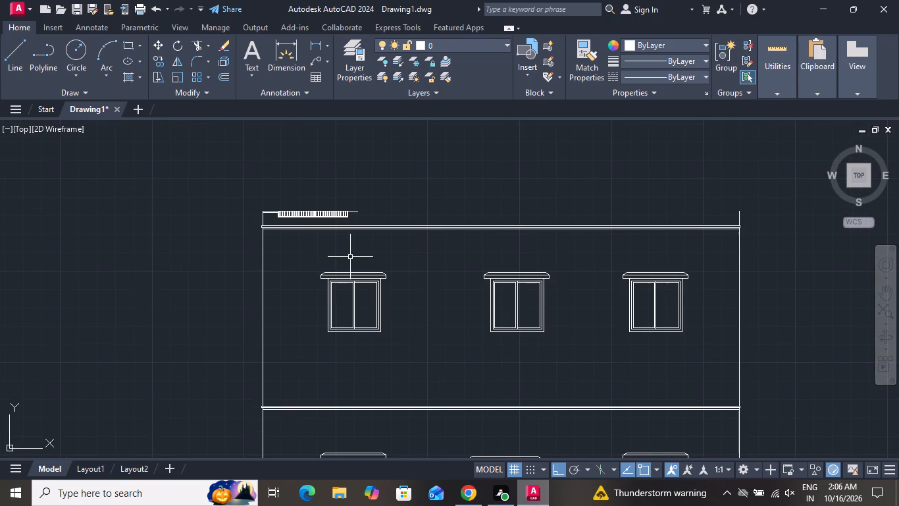
scroll(360, 191, "up", 3)
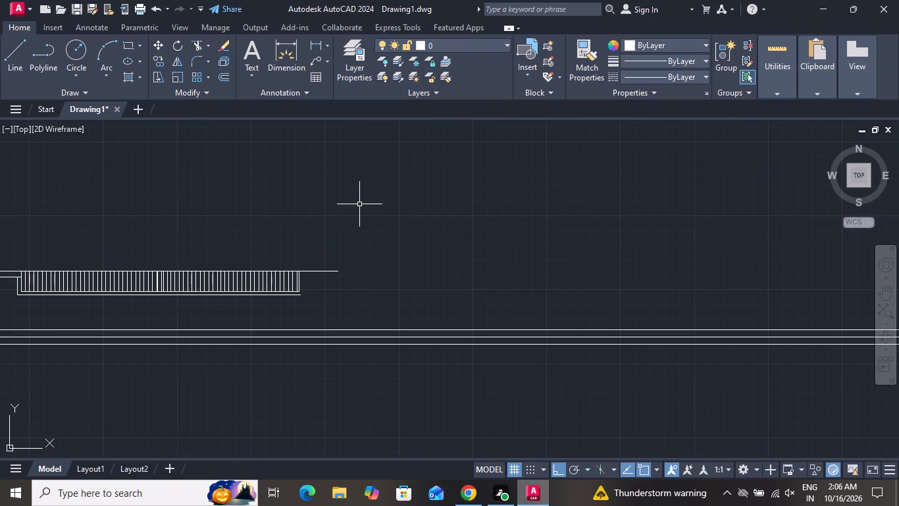
left_click_drag(359, 208, 359, 217)
scroll(209, 304, "down", 2)
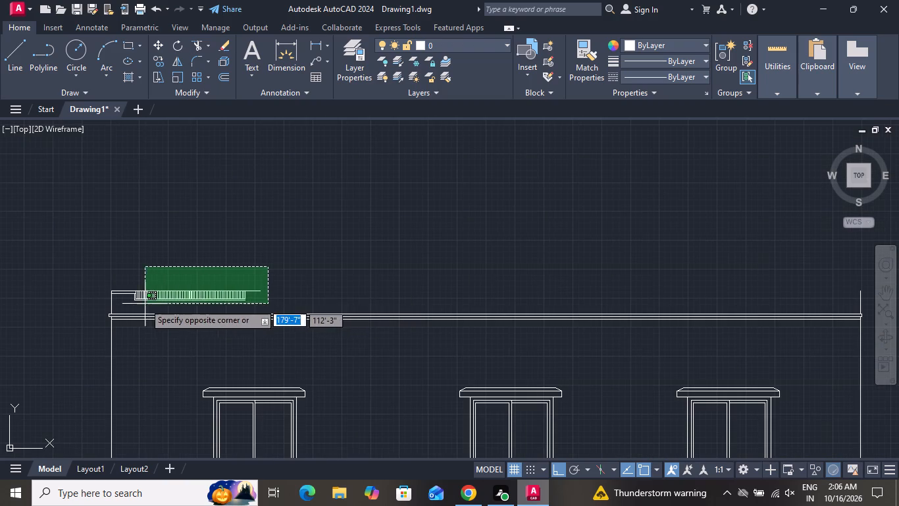
left_click(102, 298)
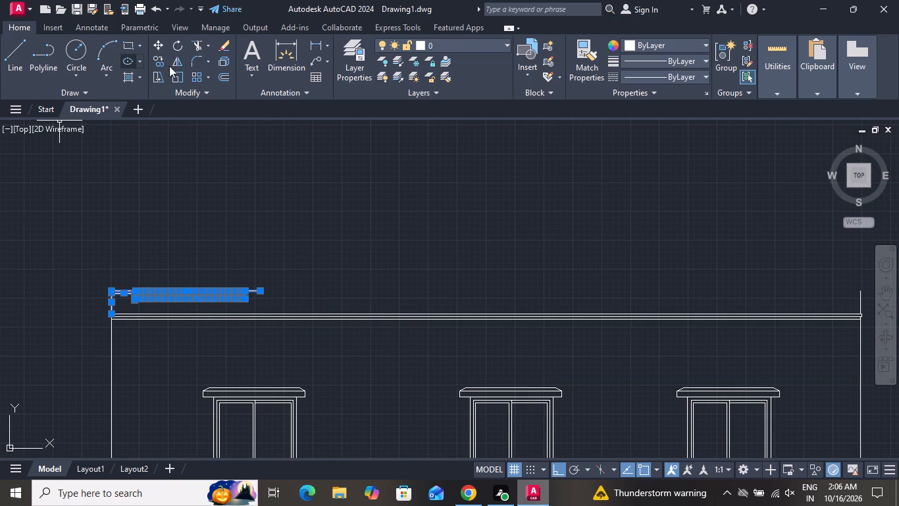
left_click(159, 61)
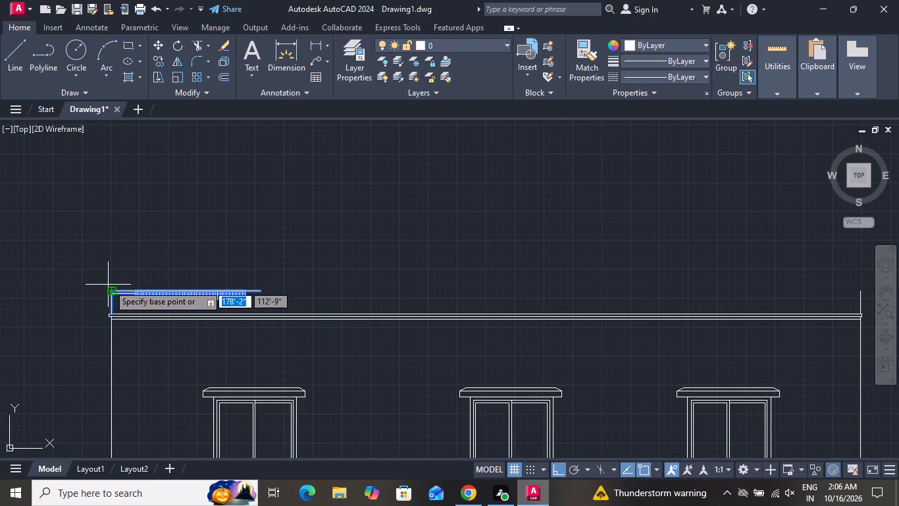
left_click(111, 285)
scroll(346, 223, "down", 1)
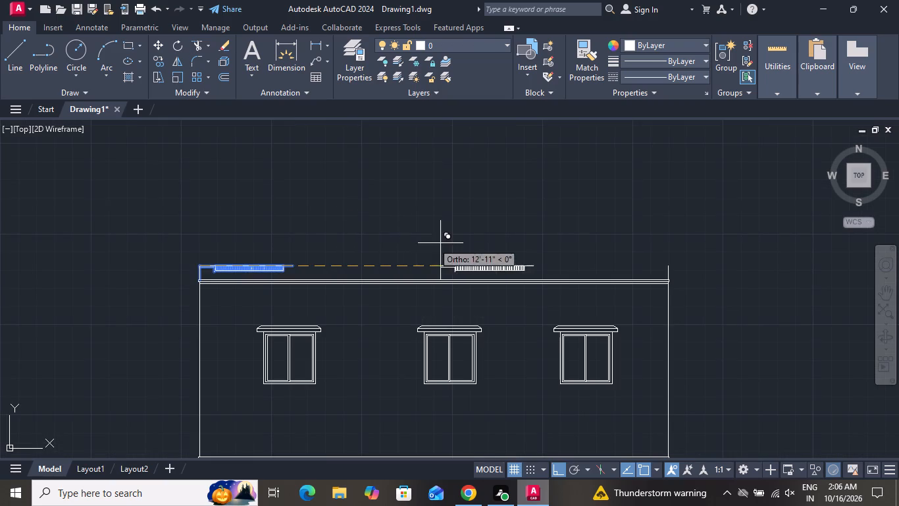
left_click(574, 254)
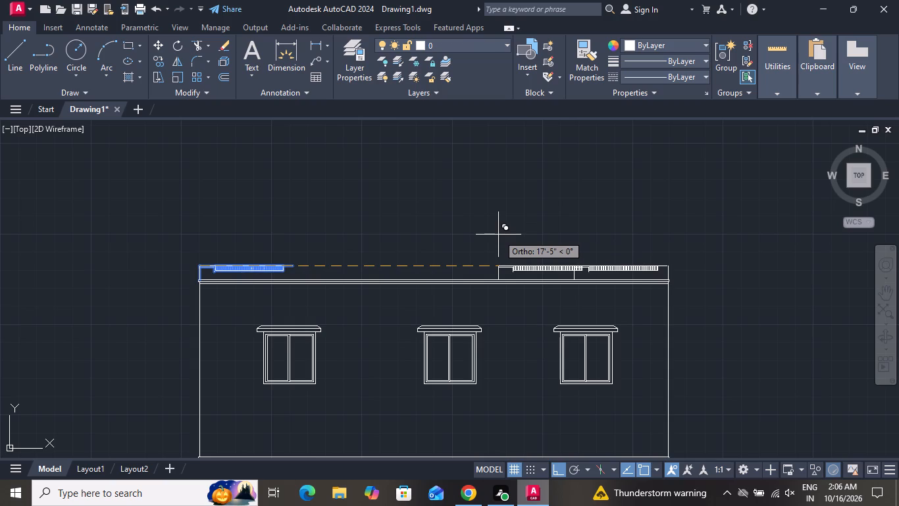
scroll(498, 235, "down", 2)
right_click(466, 227)
left_click(492, 254)
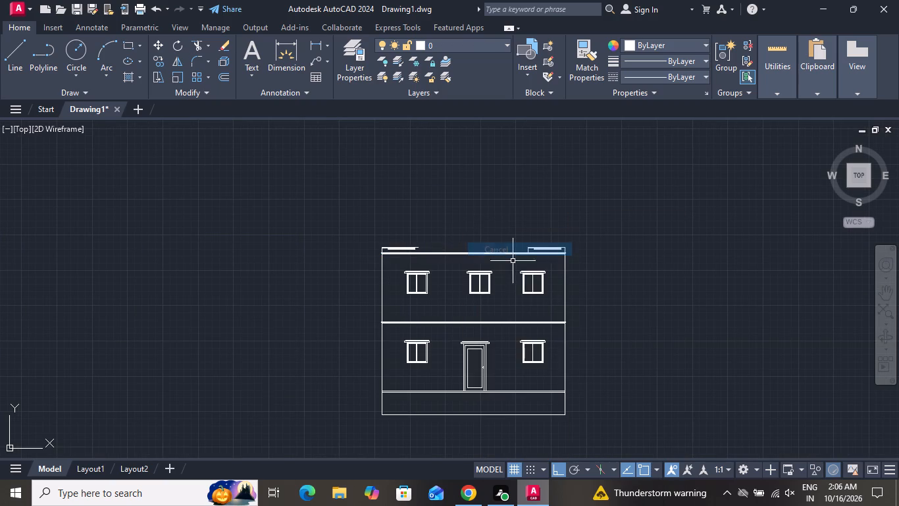
Delete the copied rectangle band with its top line, short edge line and adjoining detail lines at the roof's far end.
scroll(519, 265, "up", 3)
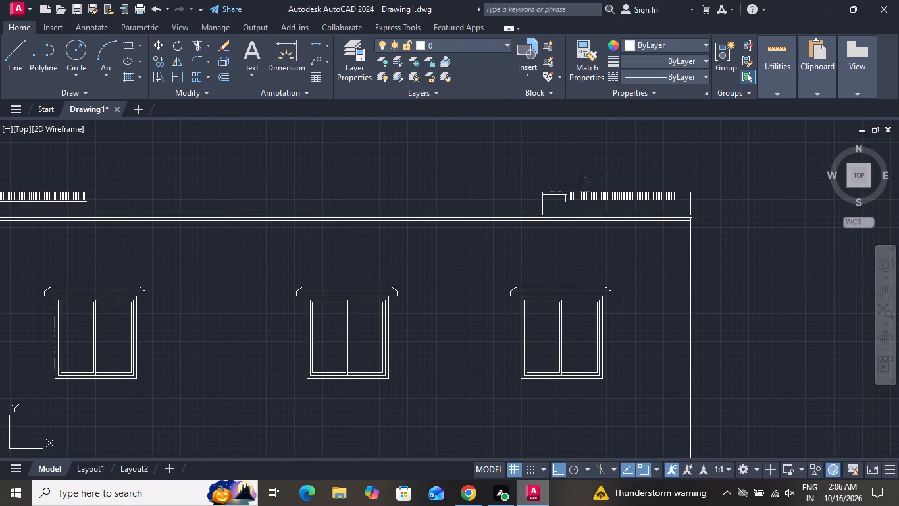
scroll(678, 194, "up", 3)
left_click(676, 182)
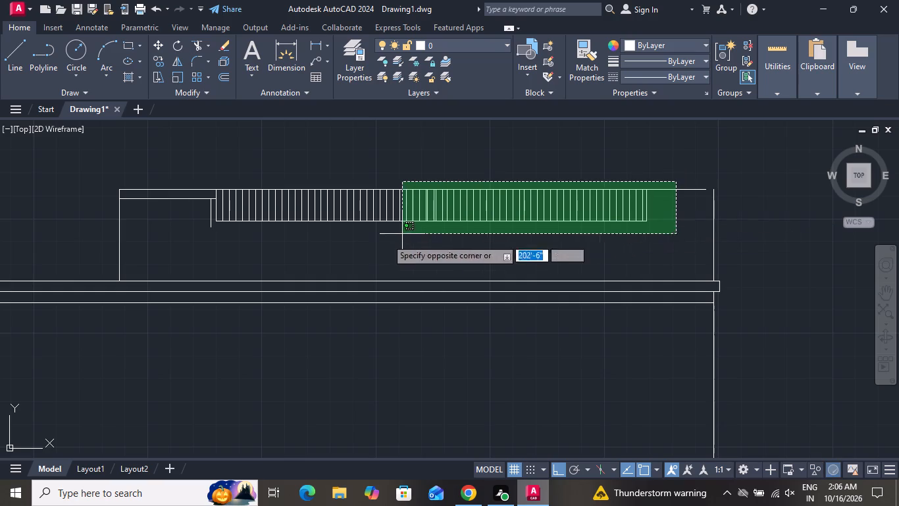
left_click(61, 240)
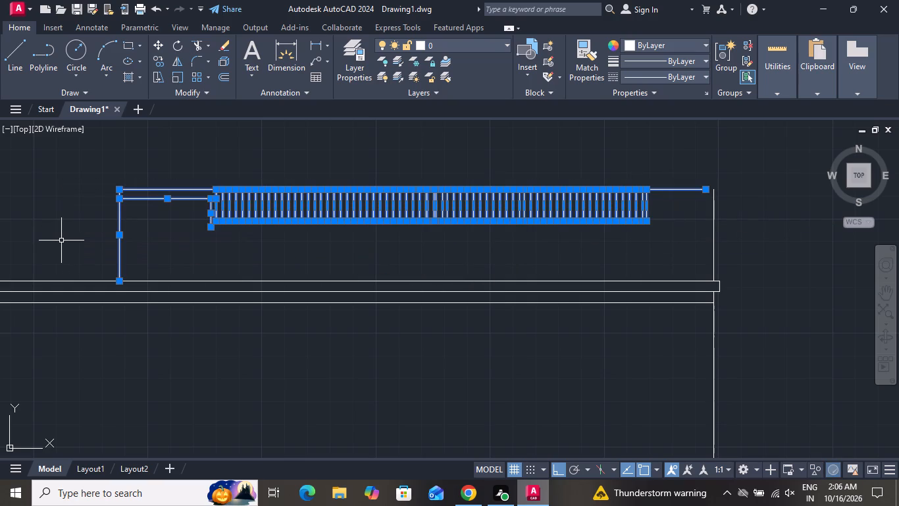
key("Delete")
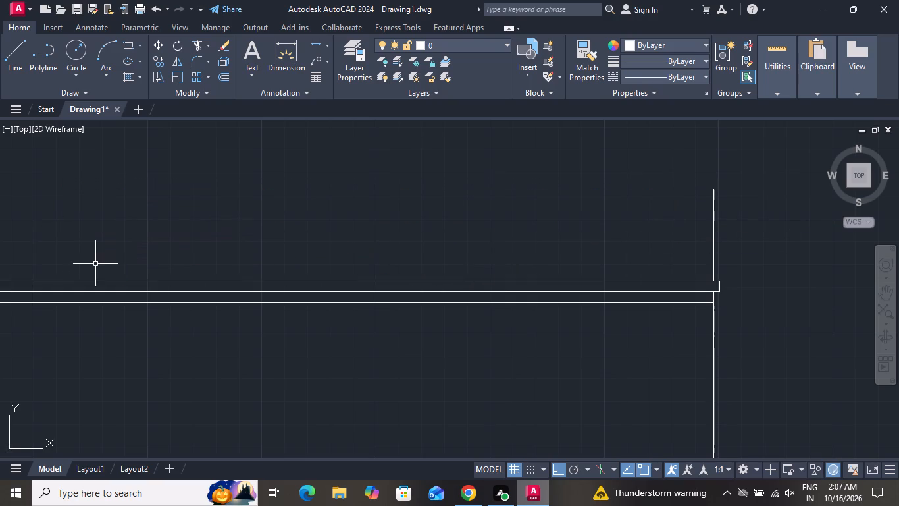
Draw a stepped parapet line from the far edge line's top: short horizontal, short drop, and about 8'-8" back along the roof.
left_click(19, 60)
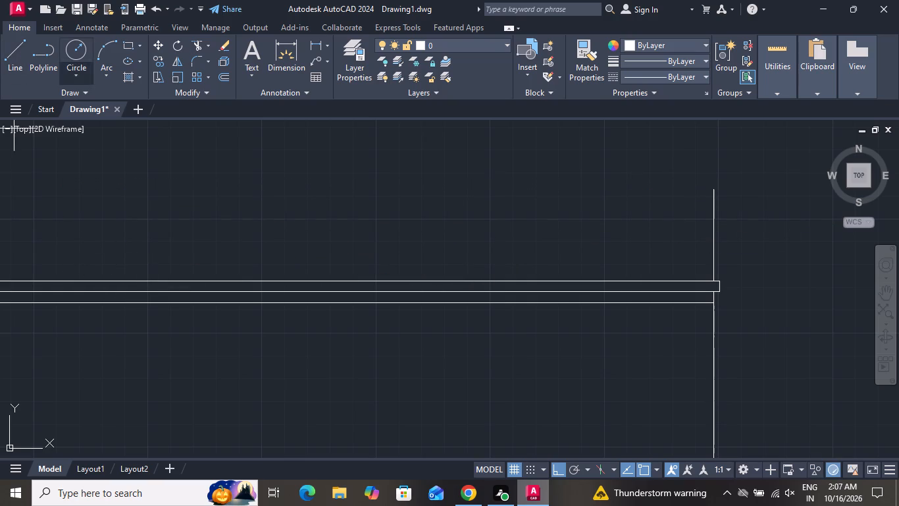
left_click(716, 192)
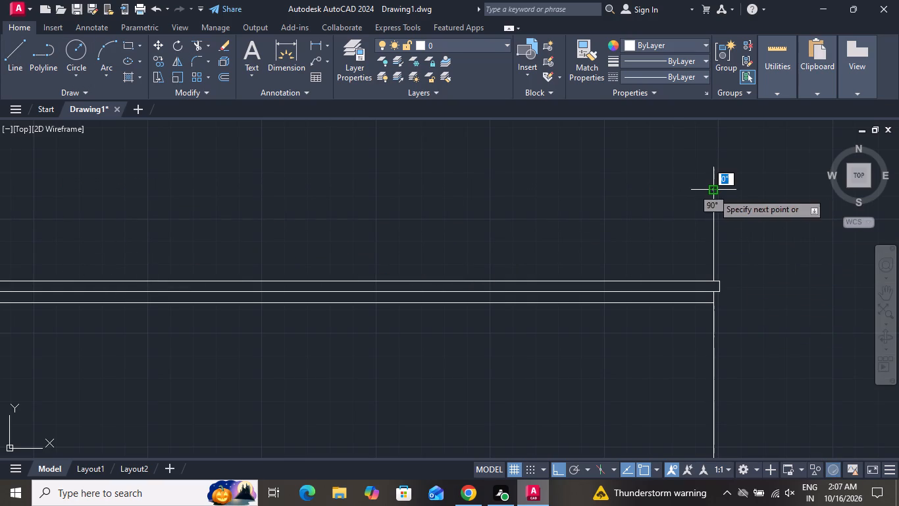
left_click(677, 191)
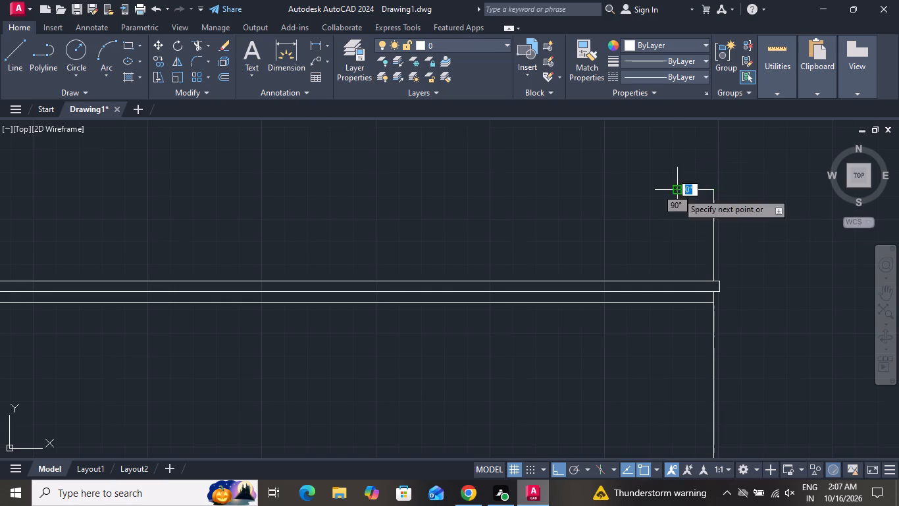
left_click(676, 226)
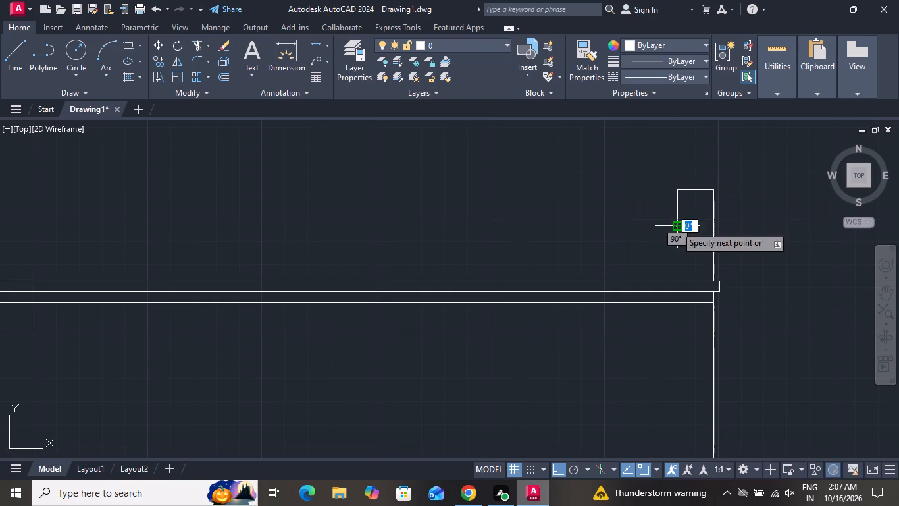
scroll(340, 214, "up", 1)
scroll(340, 214, "down", 6)
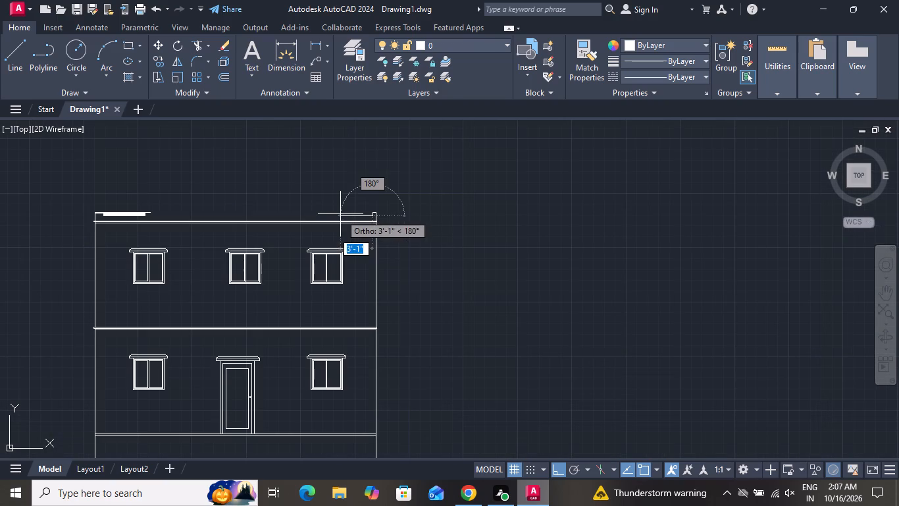
left_click(282, 211)
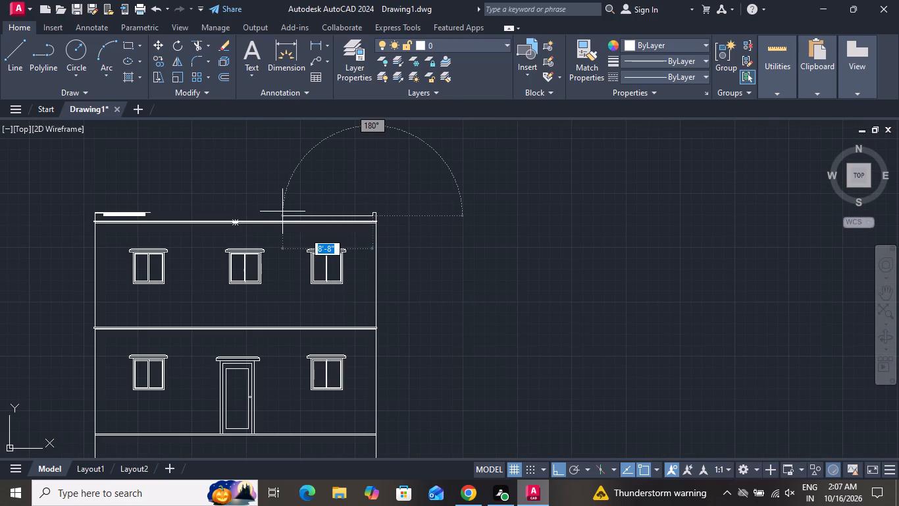
right_click(282, 211)
left_click(298, 231)
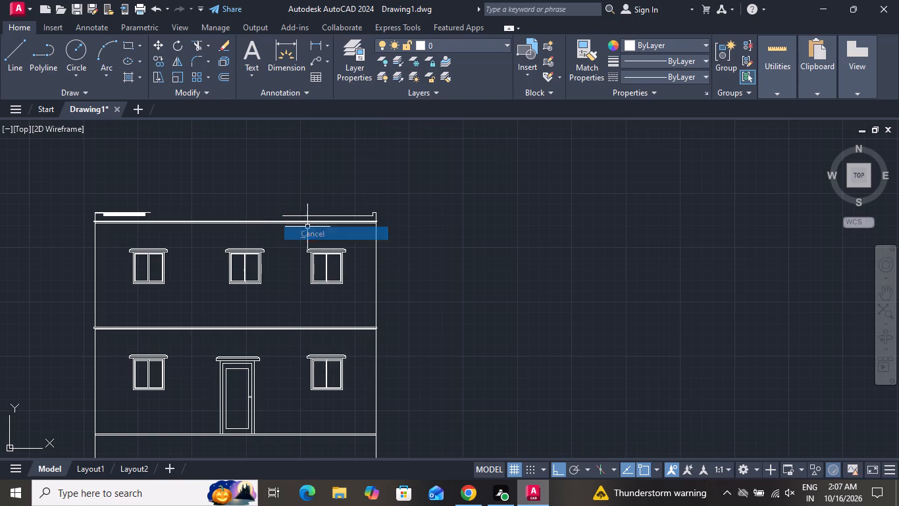
Draw a parallel inner stepped line just below the first, dropping about 4" and running about 8'-8" to the first line's end.
scroll(334, 218, "up", 3)
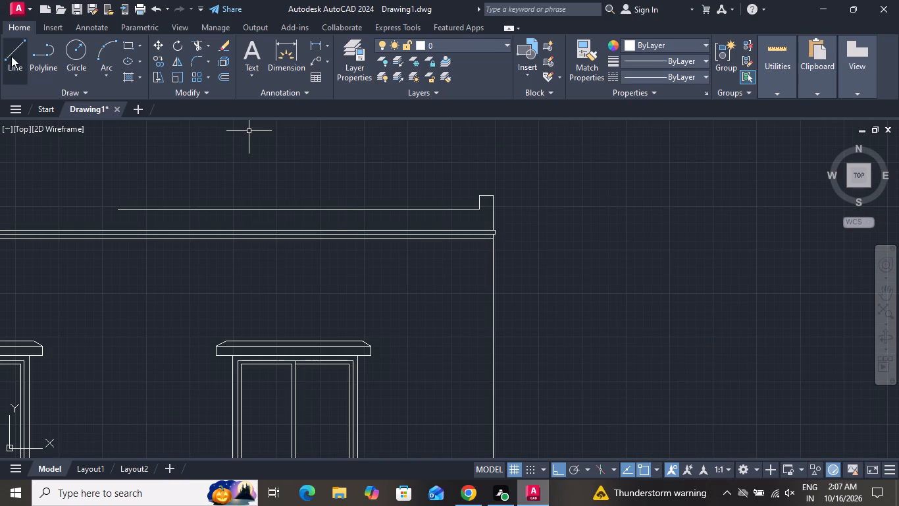
left_click(11, 56)
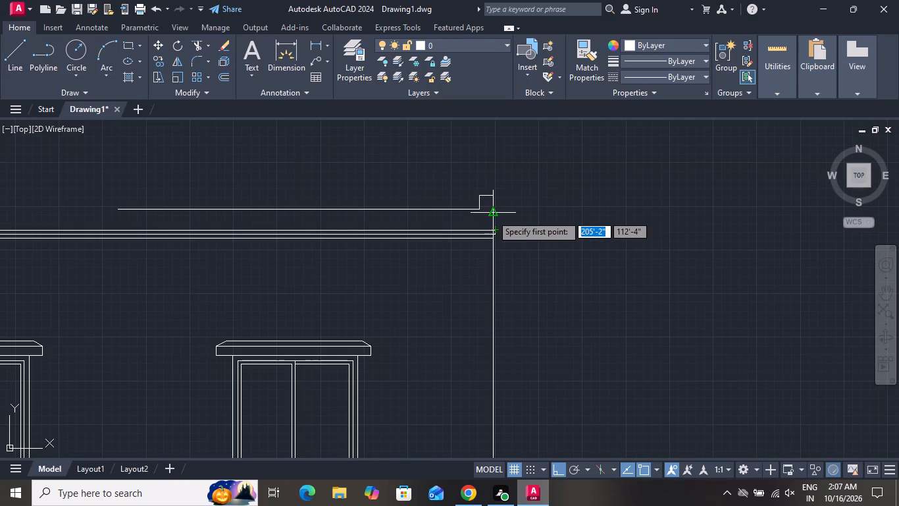
scroll(492, 211, "up", 4)
scroll(503, 225, "down", 3)
scroll(500, 208, "up", 3)
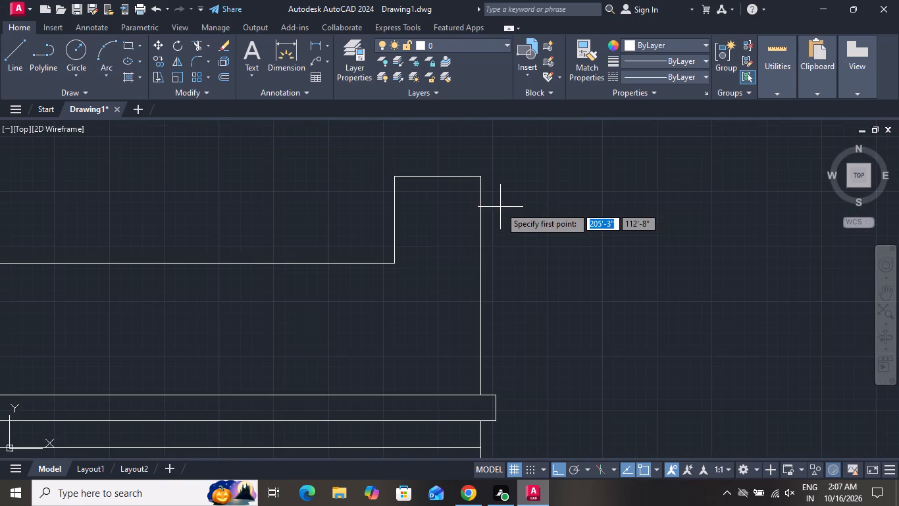
left_click(480, 192)
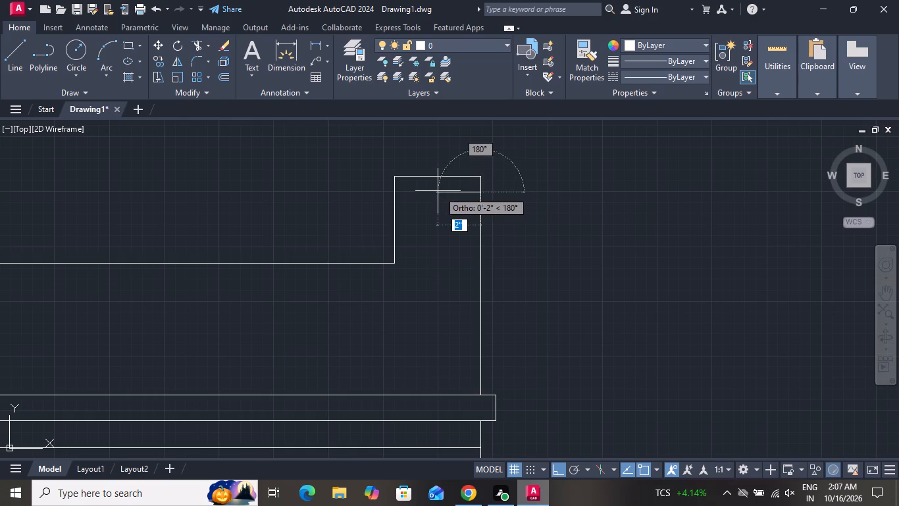
left_click(411, 192)
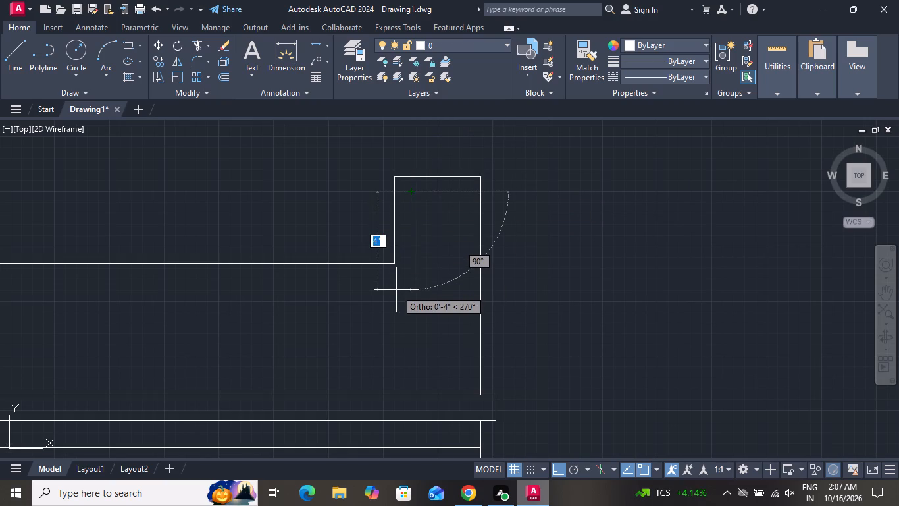
left_click(395, 281)
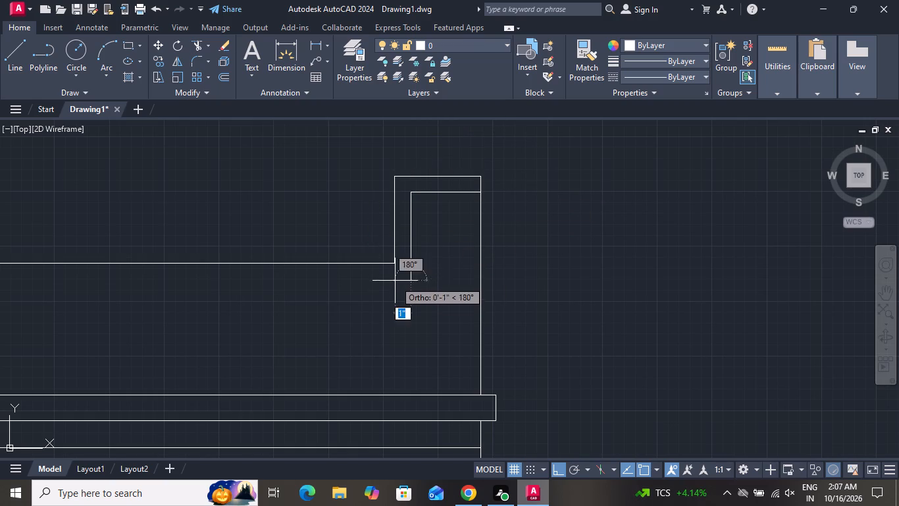
scroll(210, 324, "down", 4)
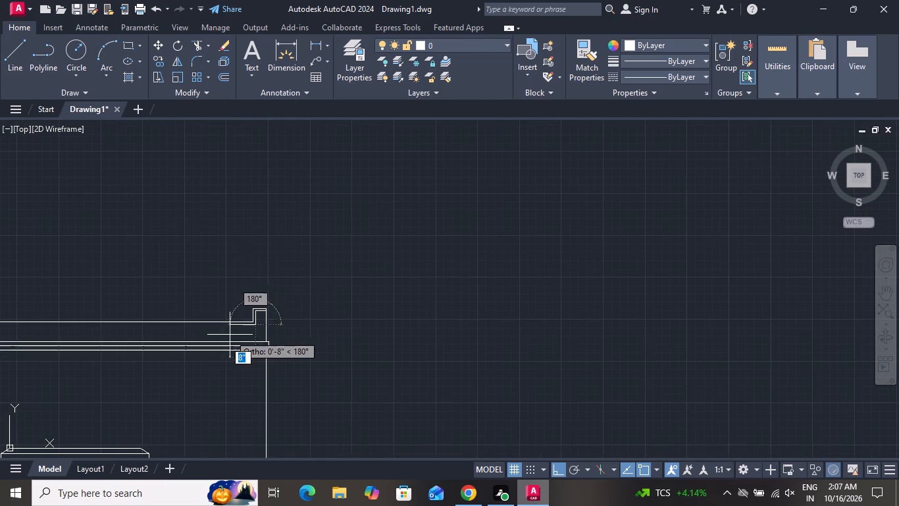
scroll(101, 333, "down", 2)
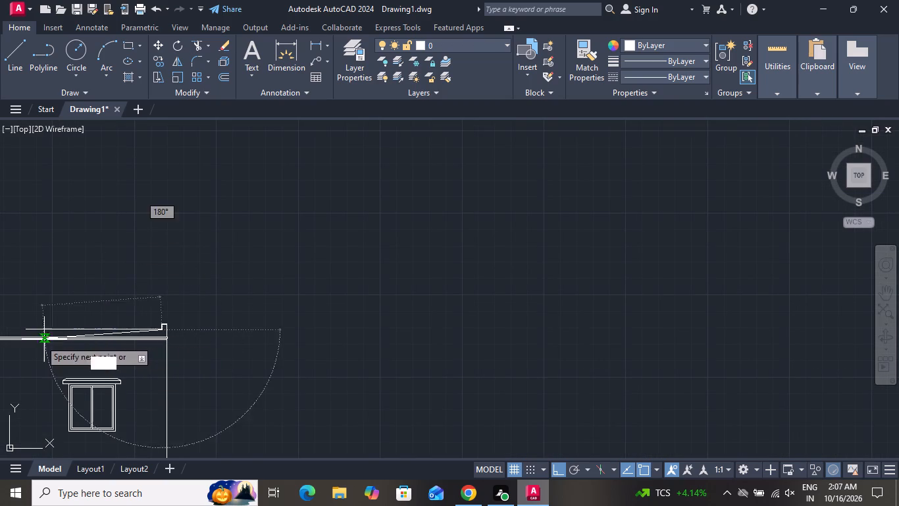
scroll(3, 339, "up", 5)
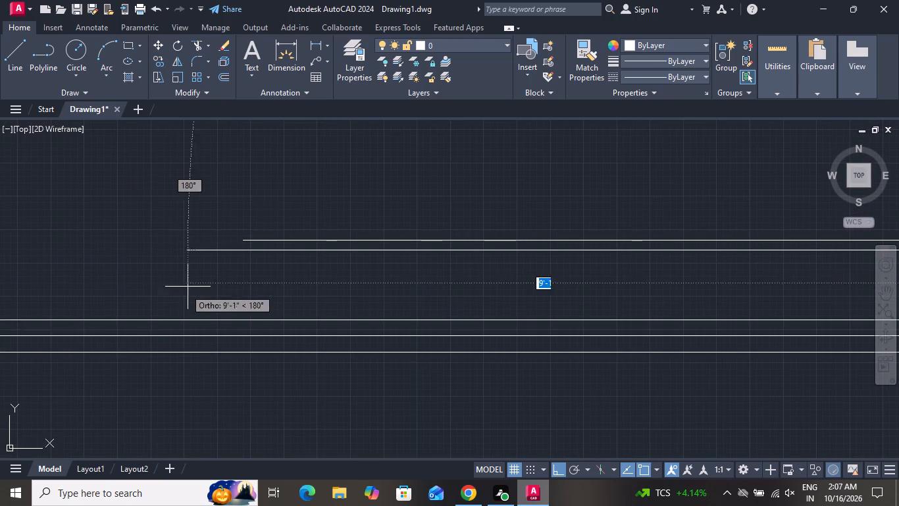
left_click(242, 250)
right_click(244, 252)
left_click(258, 266)
Copy the rectangle band with its top and bottom lines about 3'-11" along the roof to the original band's end.
scroll(293, 302, "up", 1)
scroll(296, 304, "down", 2)
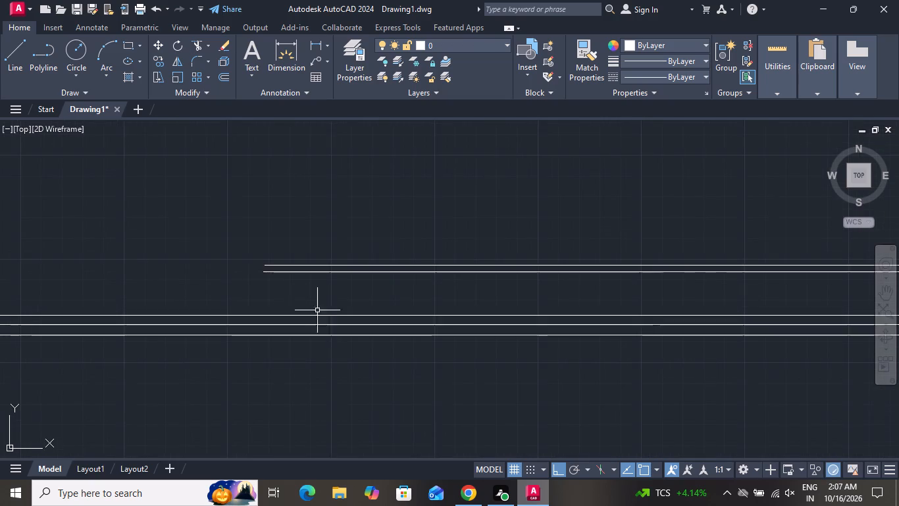
scroll(340, 320, "down", 3)
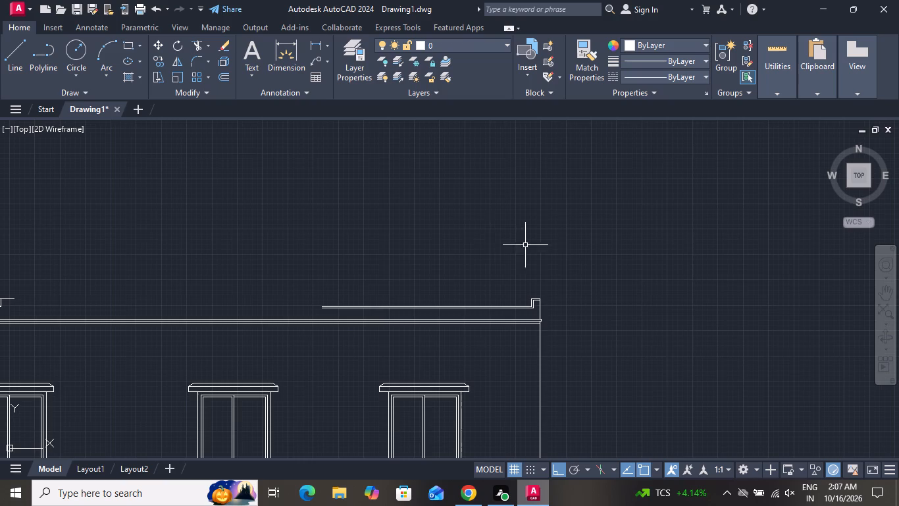
scroll(525, 251, "down", 2)
scroll(363, 285, "up", 1)
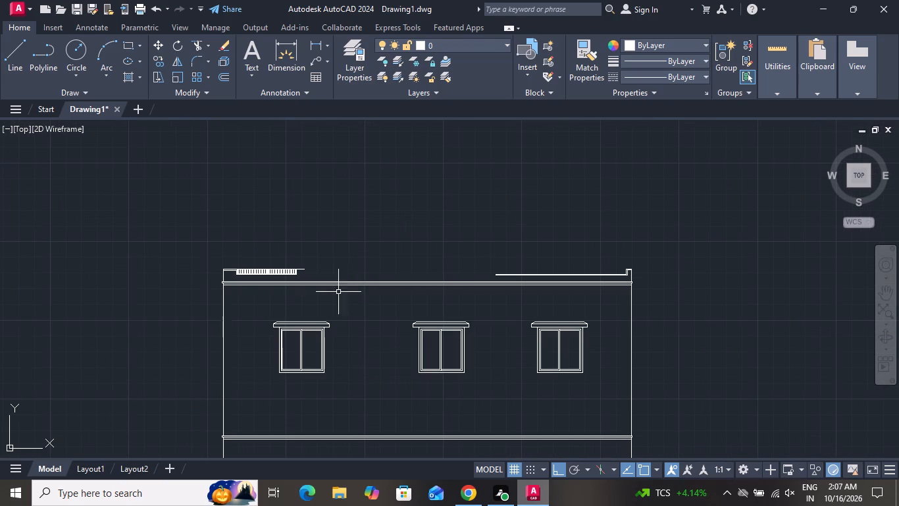
scroll(74, 244, "up", 1)
scroll(451, 279, "up", 1)
scroll(448, 282, "down", 1)
scroll(442, 292, "up", 2)
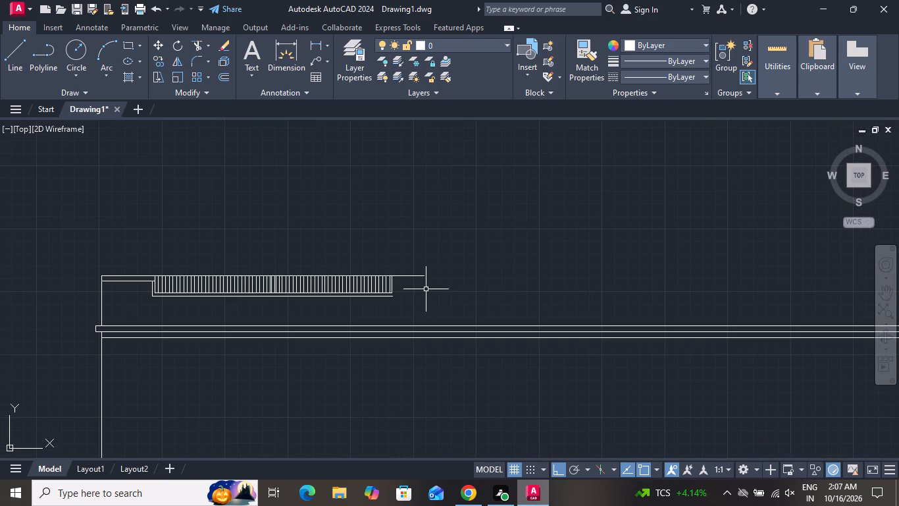
left_click(404, 254)
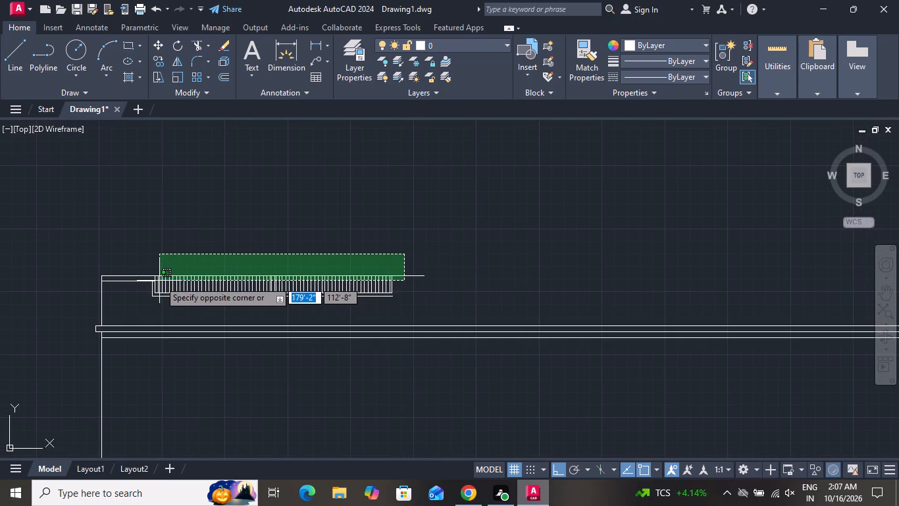
left_click(418, 246)
left_click(428, 255)
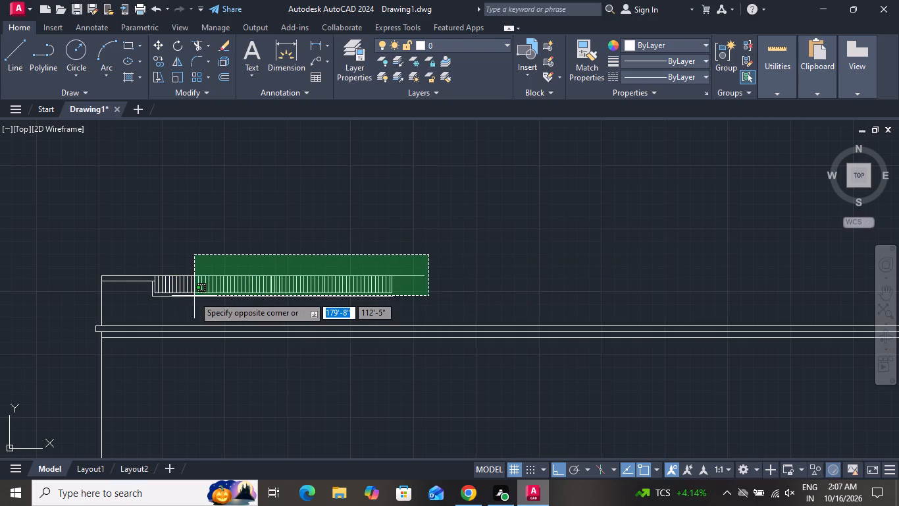
left_click(170, 296)
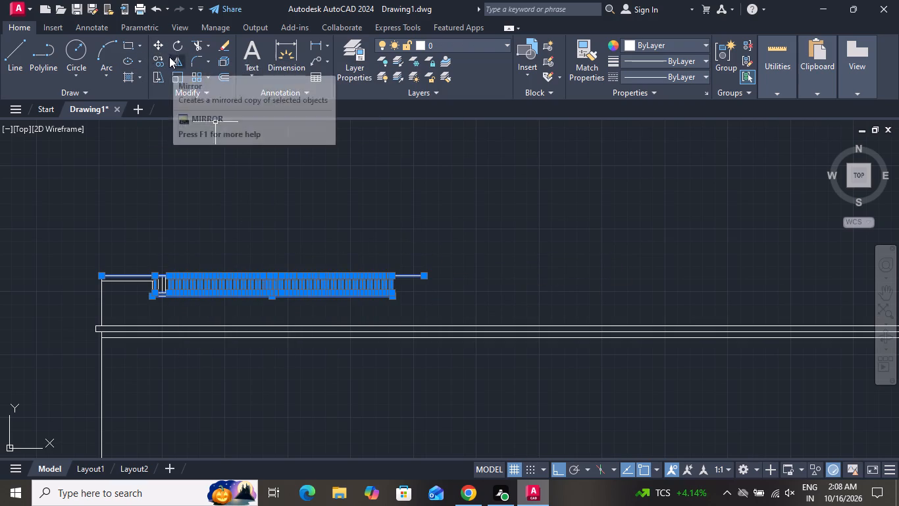
left_click(156, 57)
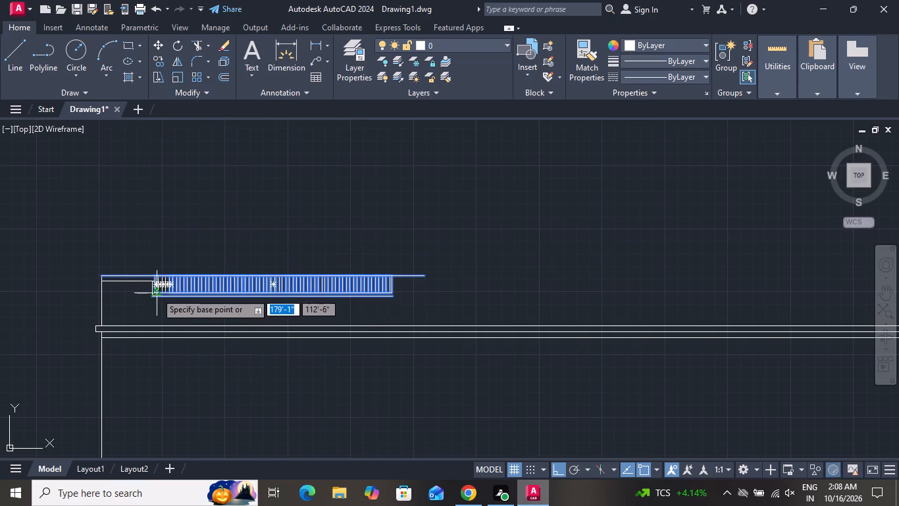
left_click_drag(156, 293, 163, 292)
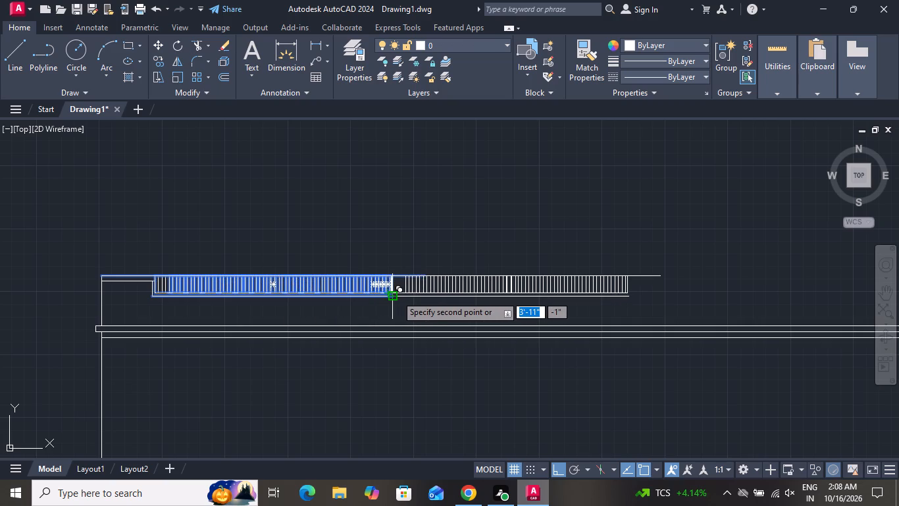
left_click(396, 295)
right_click(330, 167)
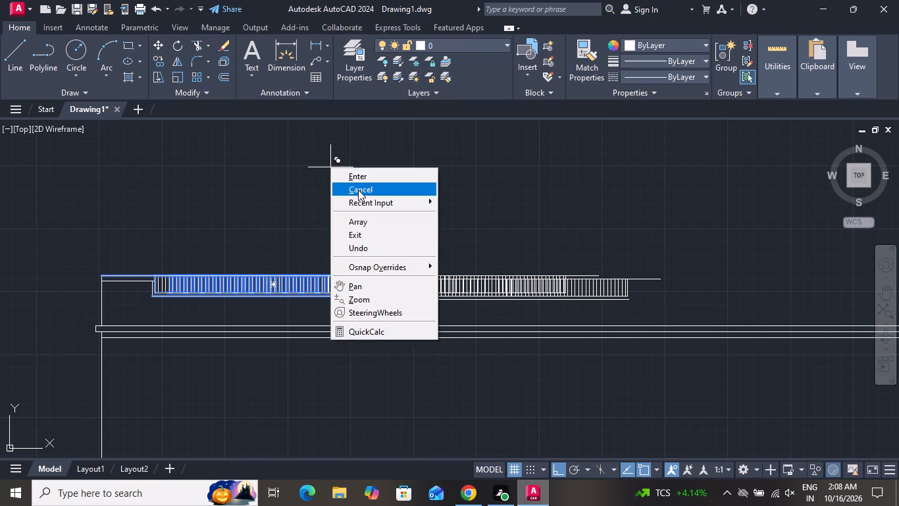
left_click(358, 187)
Draw a three-point arc from the copied band's top-line end through the upper stepped line's near end, ending on the roof line below.
scroll(368, 212, "down", 2)
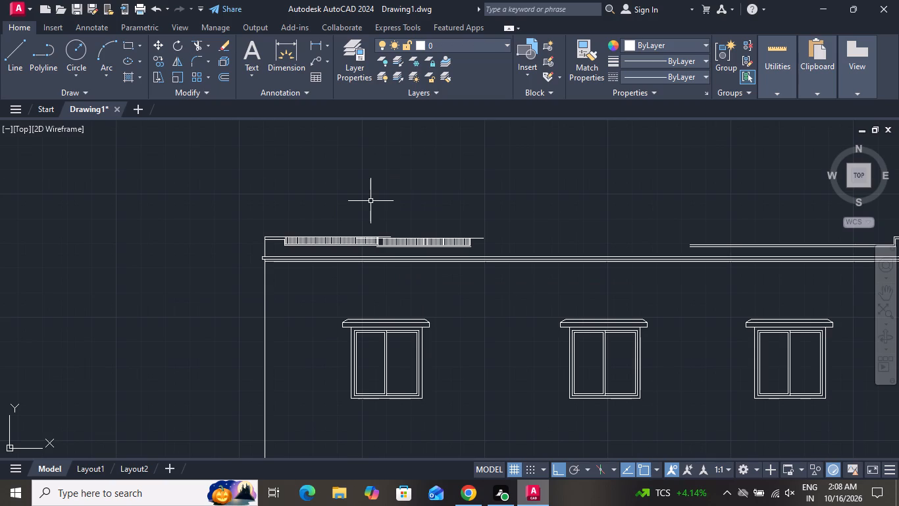
scroll(723, 248, "up", 2)
scroll(723, 248, "down", 1)
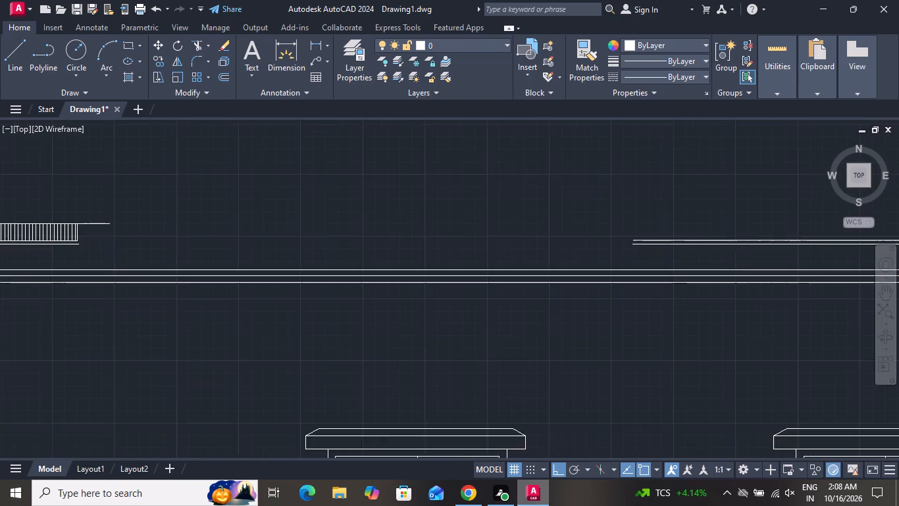
left_click(108, 42)
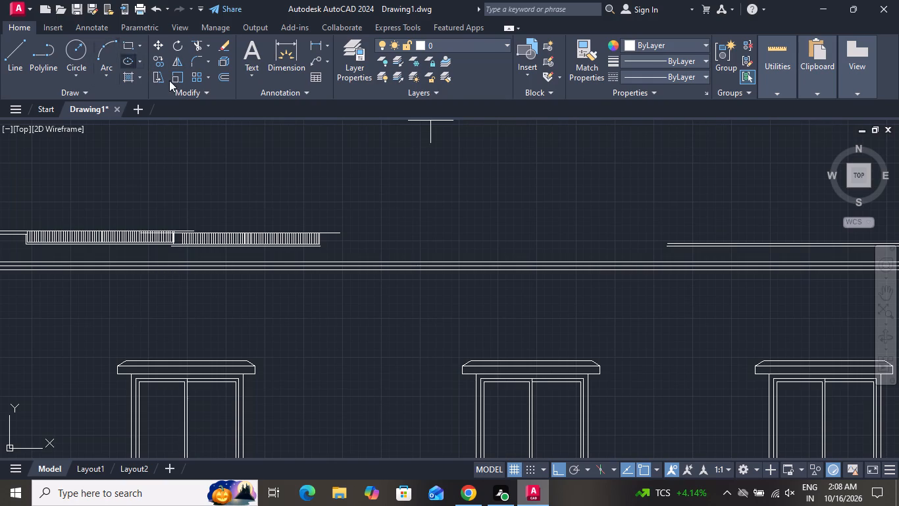
scroll(353, 242, "up", 2)
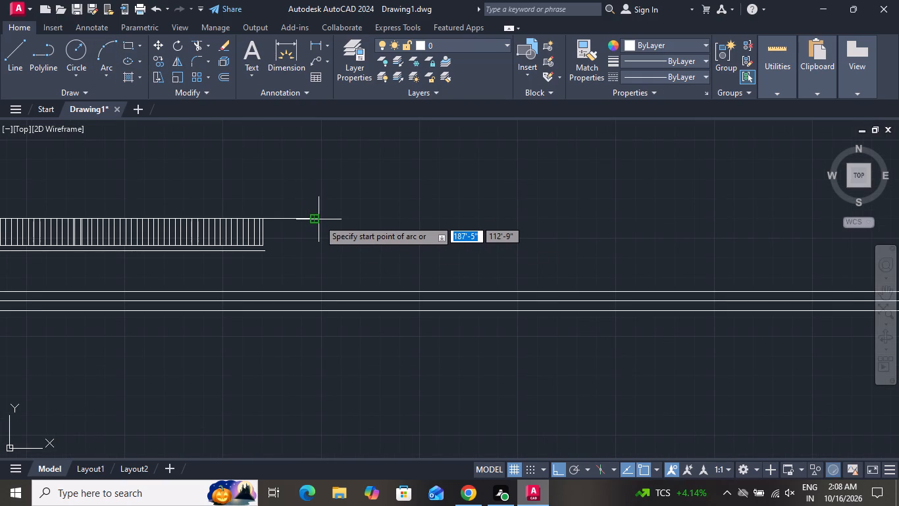
left_click(316, 221)
scroll(433, 194, "up", 1)
scroll(434, 194, "down", 2)
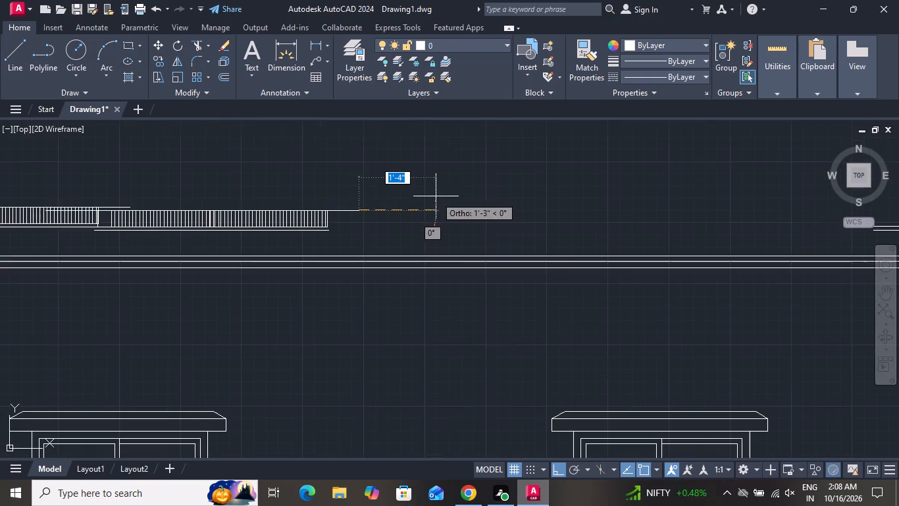
scroll(610, 197, "down", 3)
scroll(688, 199, "up", 3)
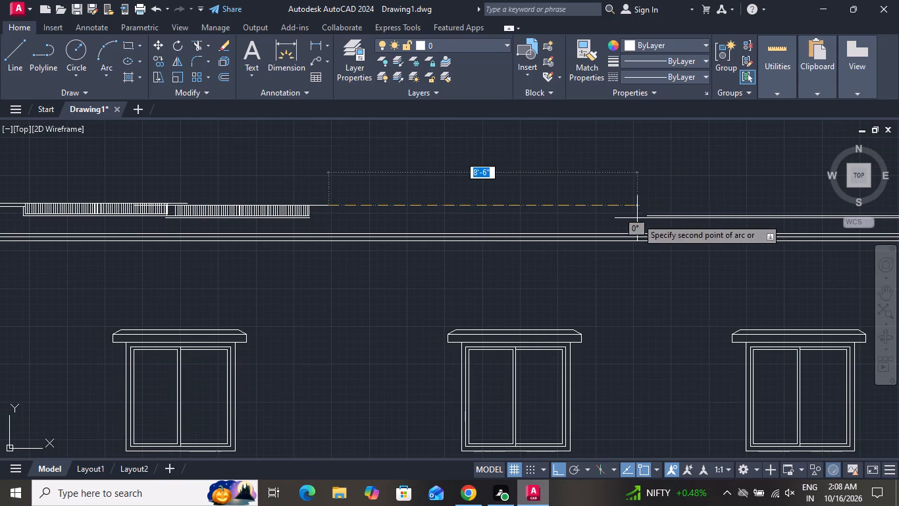
scroll(647, 211, "up", 7)
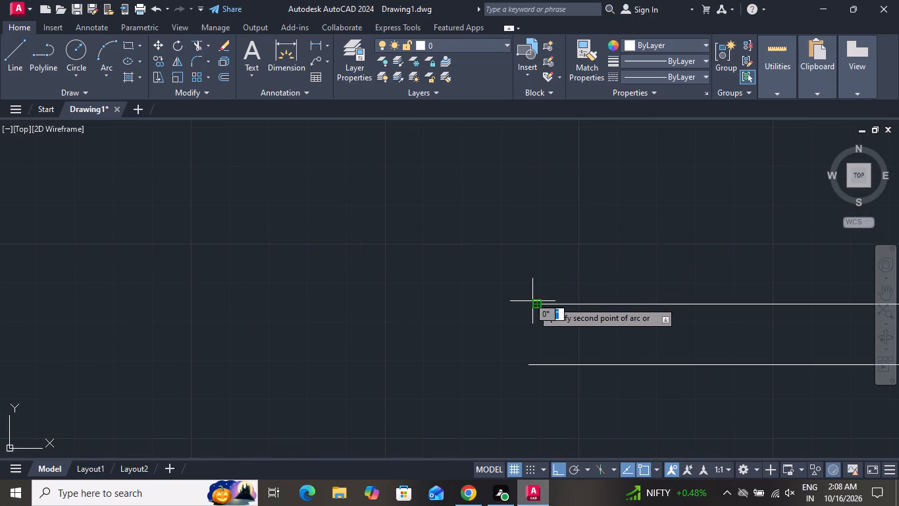
left_click(536, 302)
scroll(538, 302, "up", 1)
scroll(538, 302, "down", 3)
scroll(538, 302, "up", 1)
scroll(538, 302, "down", 6)
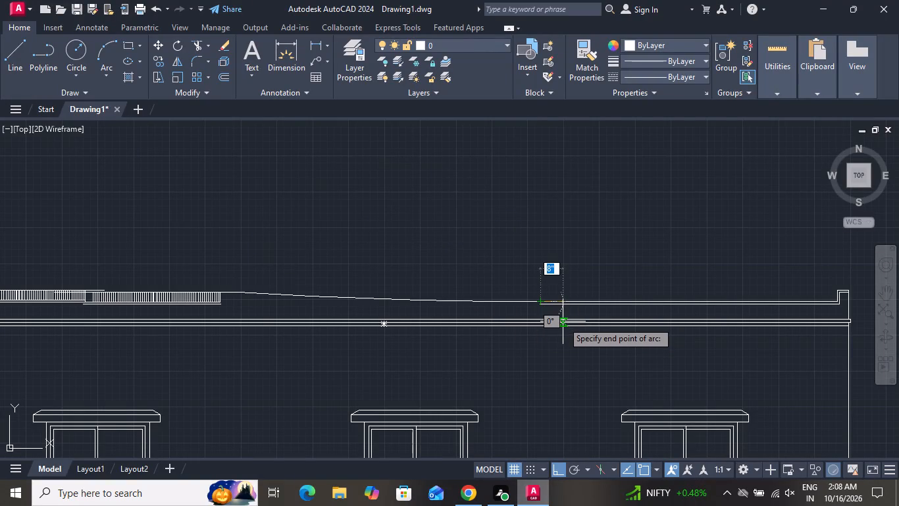
left_click(561, 322)
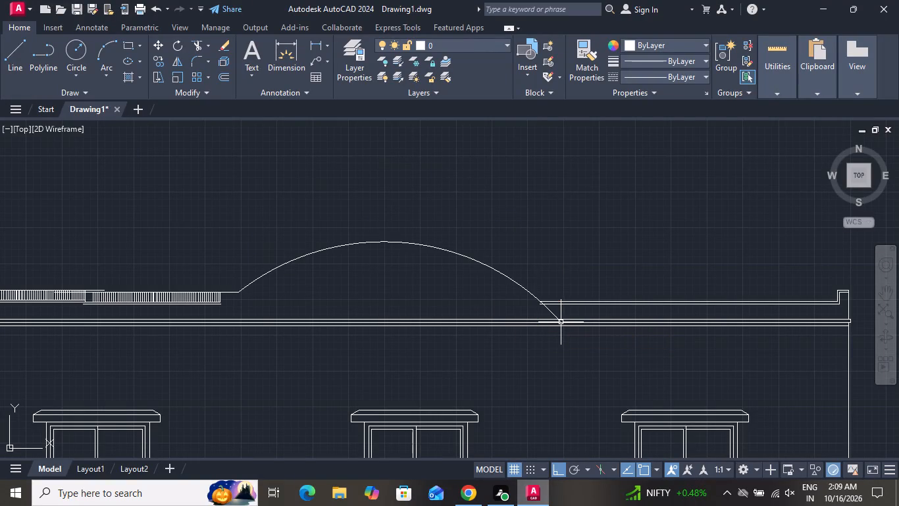
Raise the arc's midpoint about 1'-2" and bring its far end up onto the upper stepped parapet line.
left_click(500, 273)
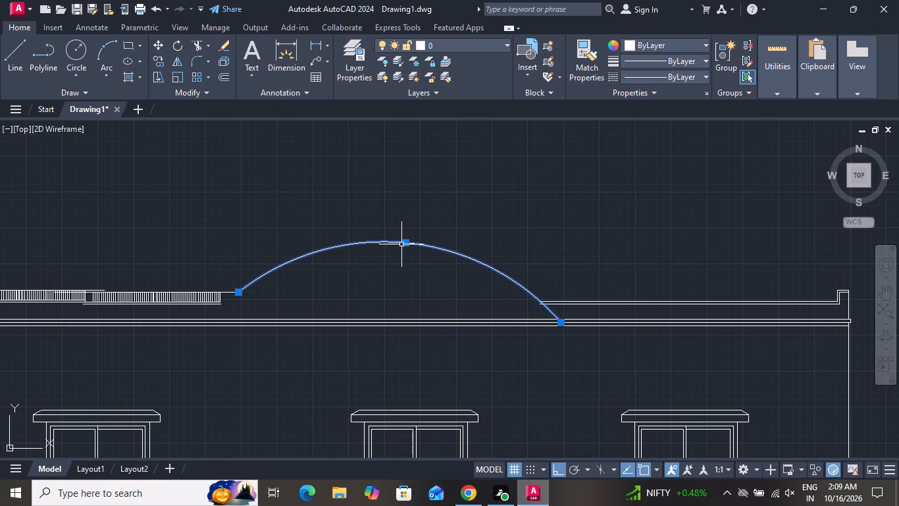
left_click(403, 244)
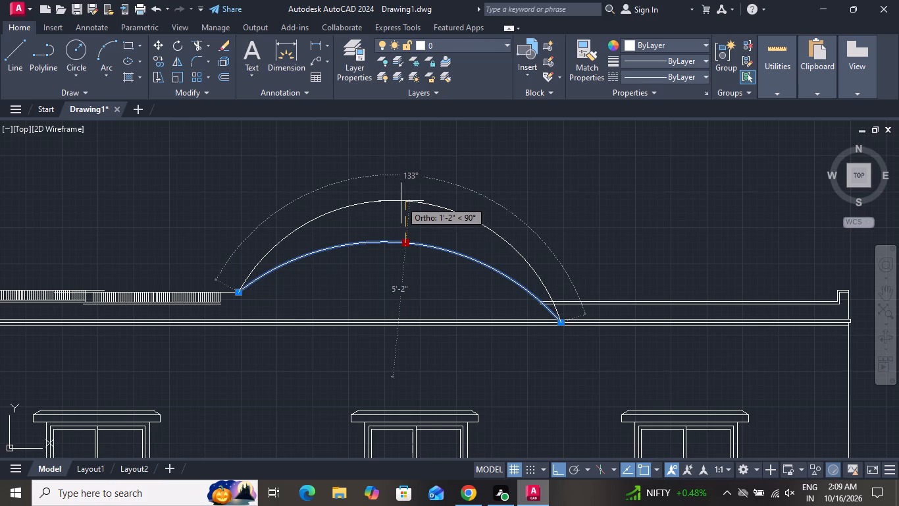
left_click(401, 201)
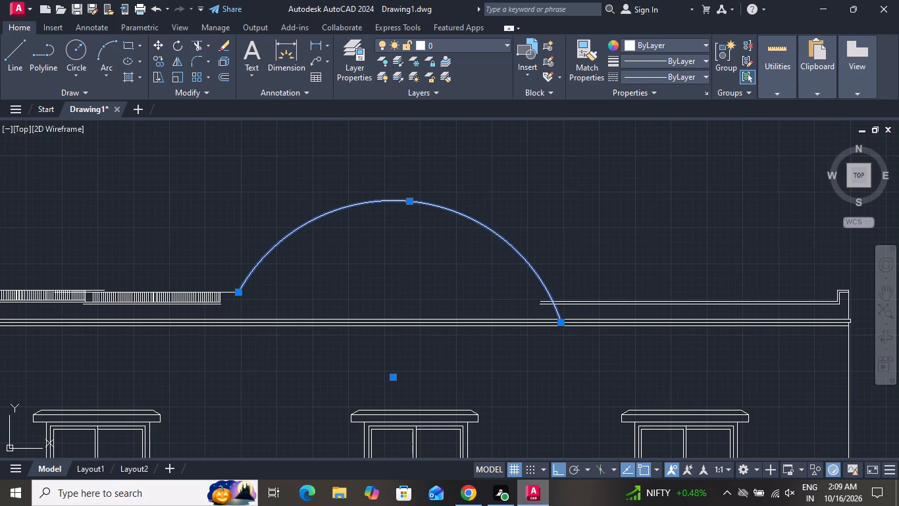
left_click(557, 323)
left_click(561, 326)
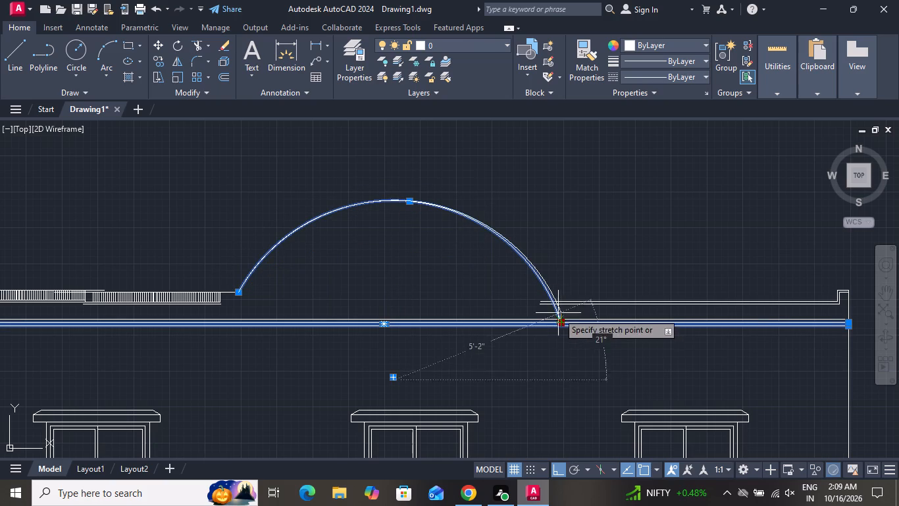
left_click(549, 302)
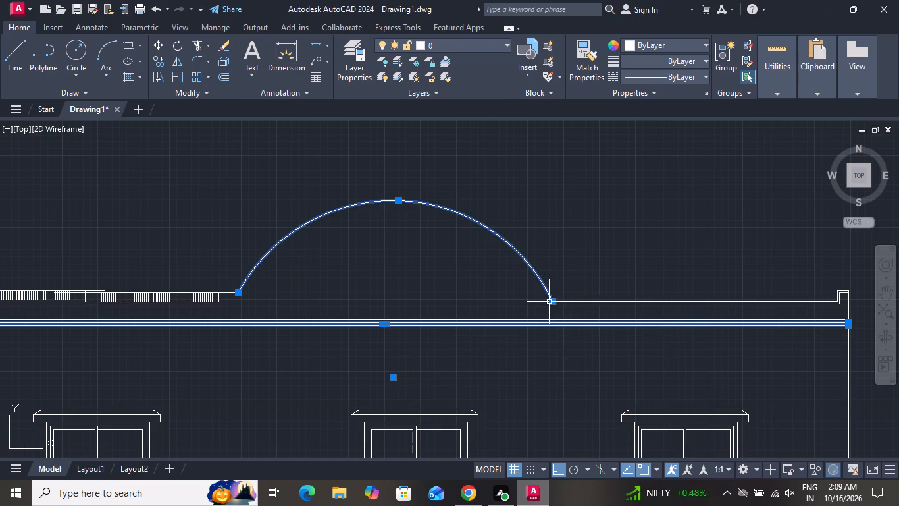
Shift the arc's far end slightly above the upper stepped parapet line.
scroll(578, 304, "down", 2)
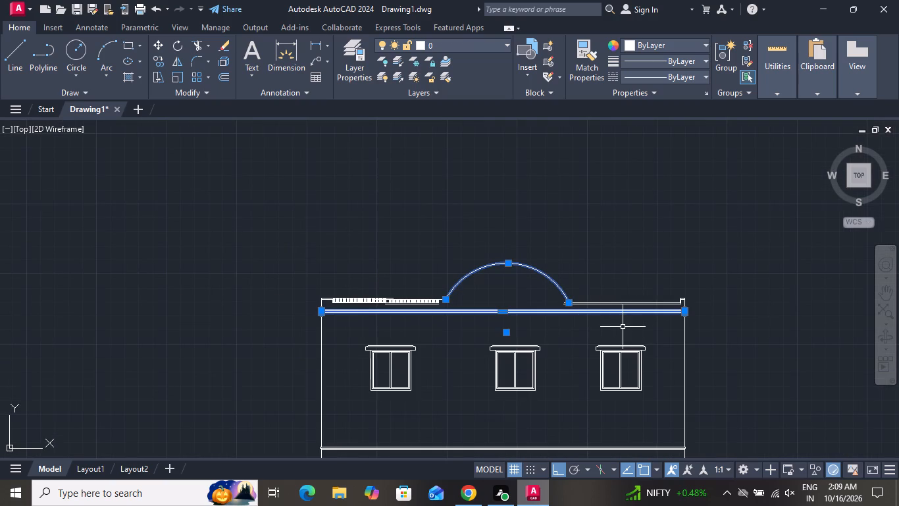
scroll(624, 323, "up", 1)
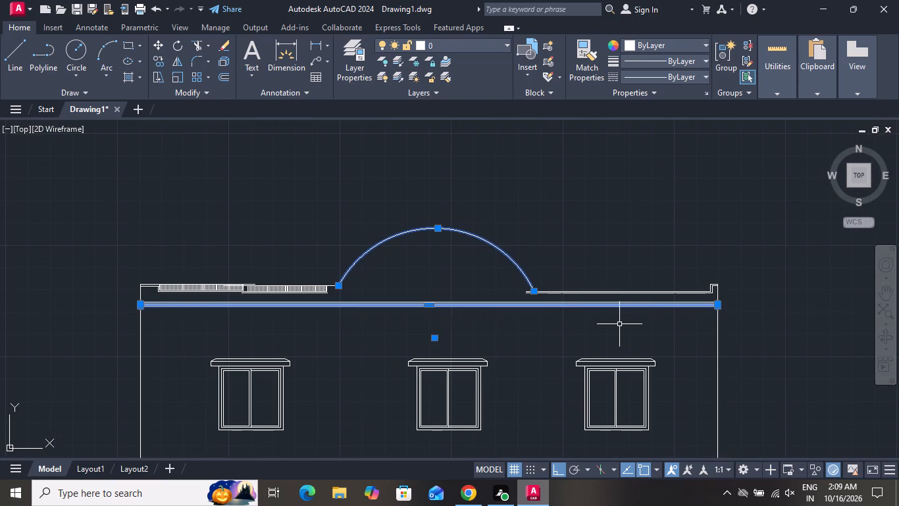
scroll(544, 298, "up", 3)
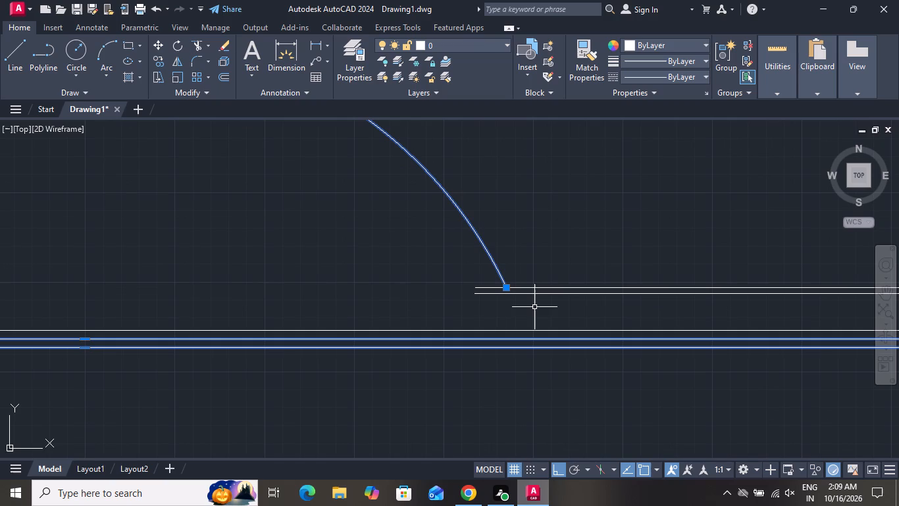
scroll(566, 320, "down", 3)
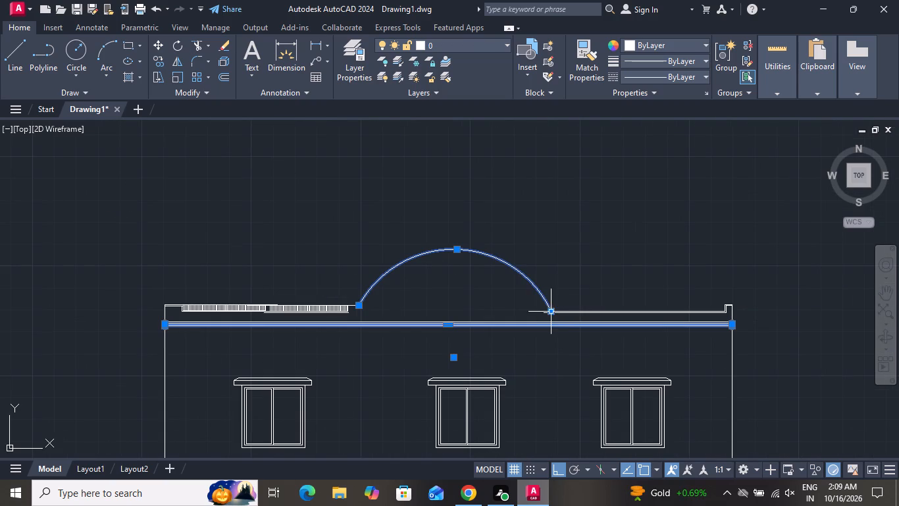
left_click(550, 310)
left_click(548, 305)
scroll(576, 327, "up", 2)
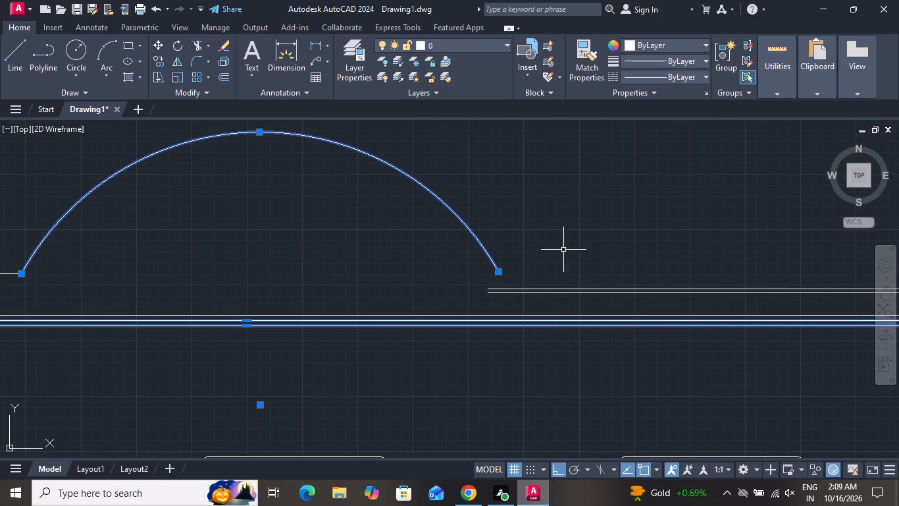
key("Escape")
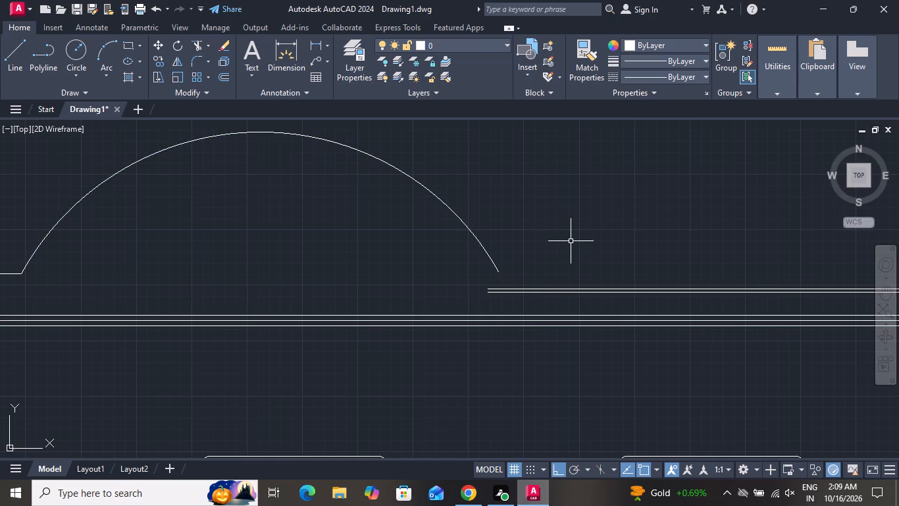
Stretch the arc's far end down onto the upper stepped parapet line.
scroll(556, 215, "down", 1)
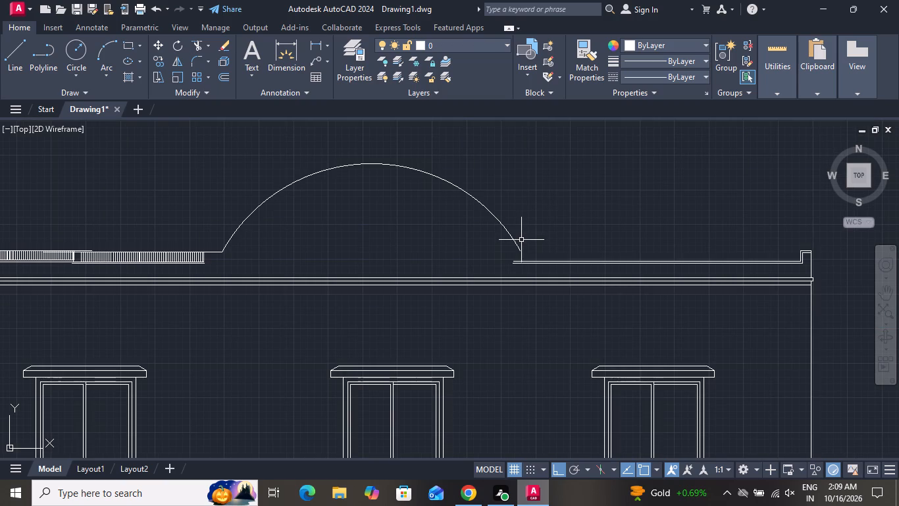
left_click(517, 246)
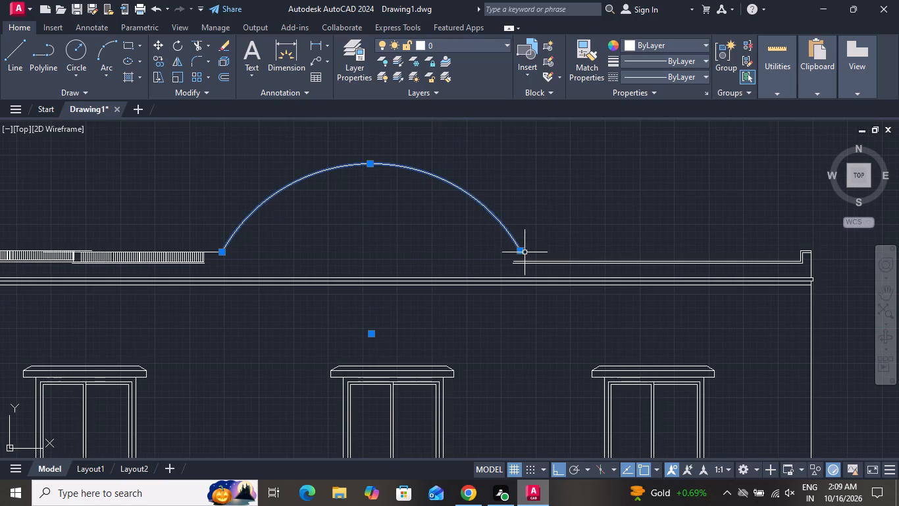
left_click(523, 251)
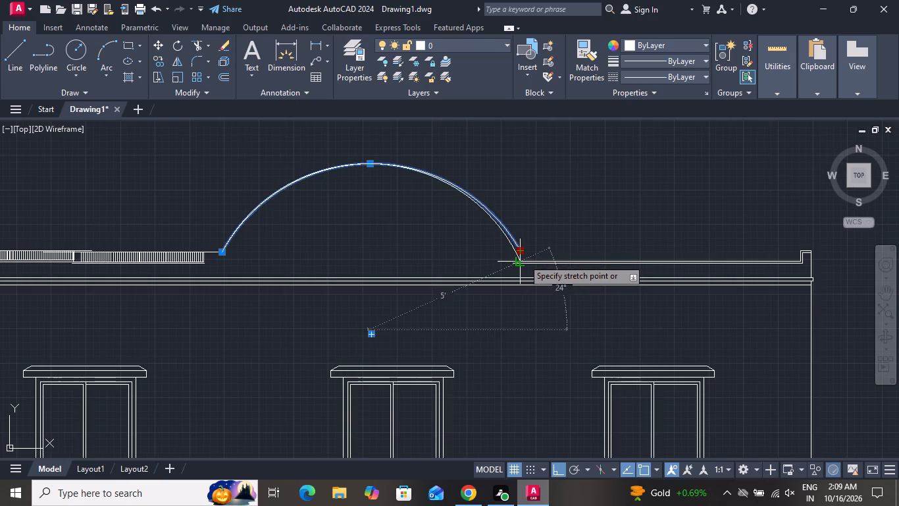
left_click(523, 259)
scroll(555, 230, "down", 2)
scroll(565, 203, "up", 1)
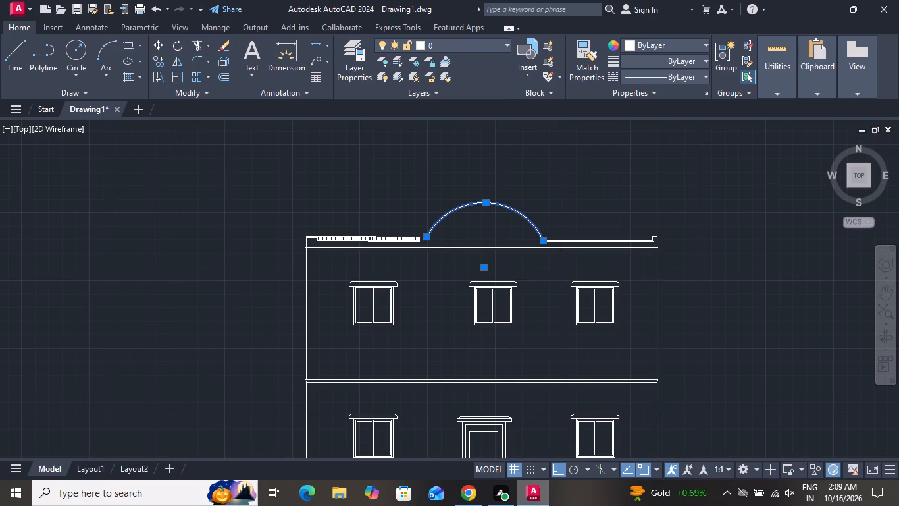
key("Escape")
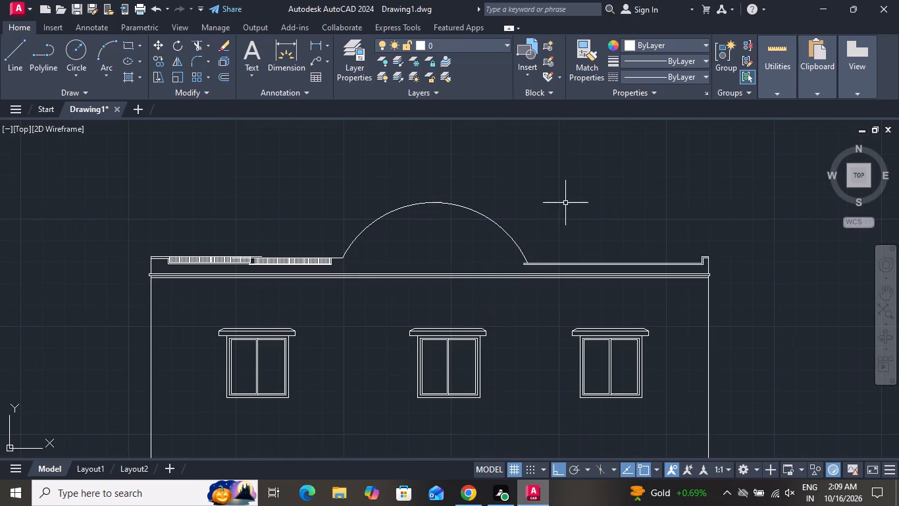
Offset the parapet arc 2" inward.
type("O")
key("space")
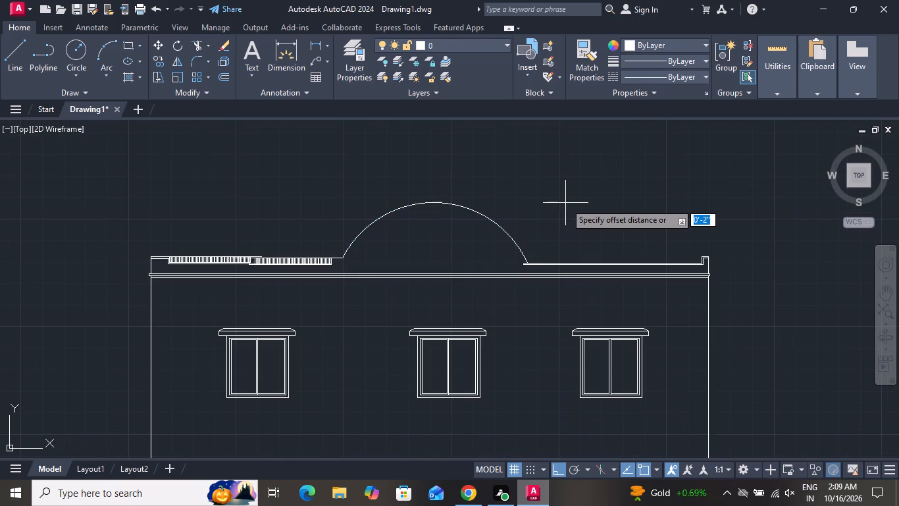
key("2")
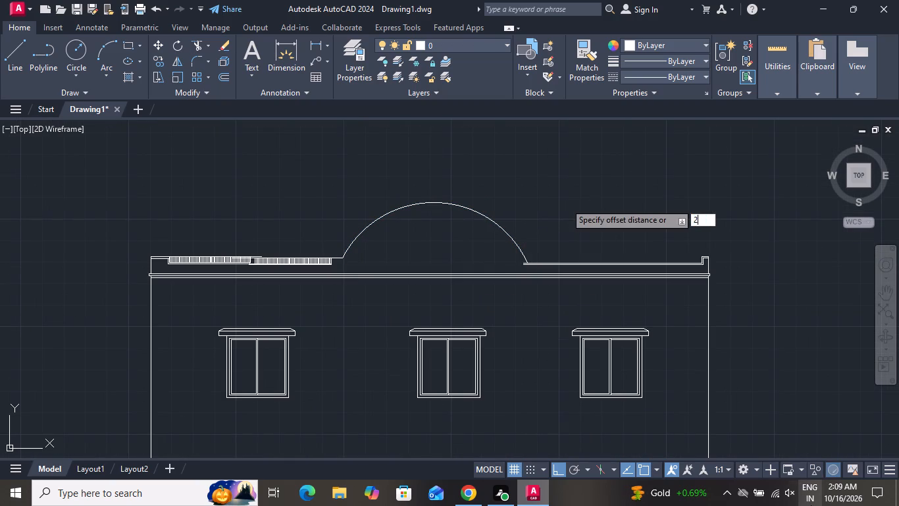
key("shift+quotedbl")
key("Return")
scroll(511, 225, "up", 1)
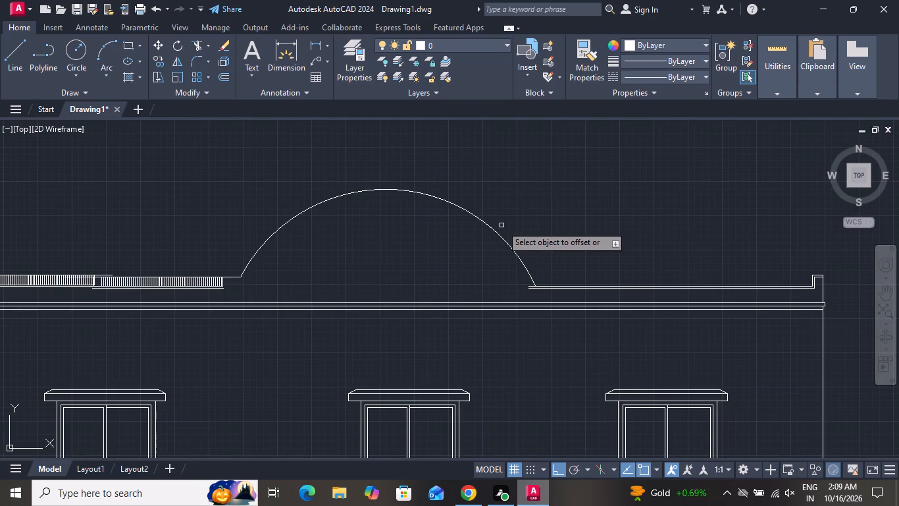
left_click(495, 230)
left_click(467, 247)
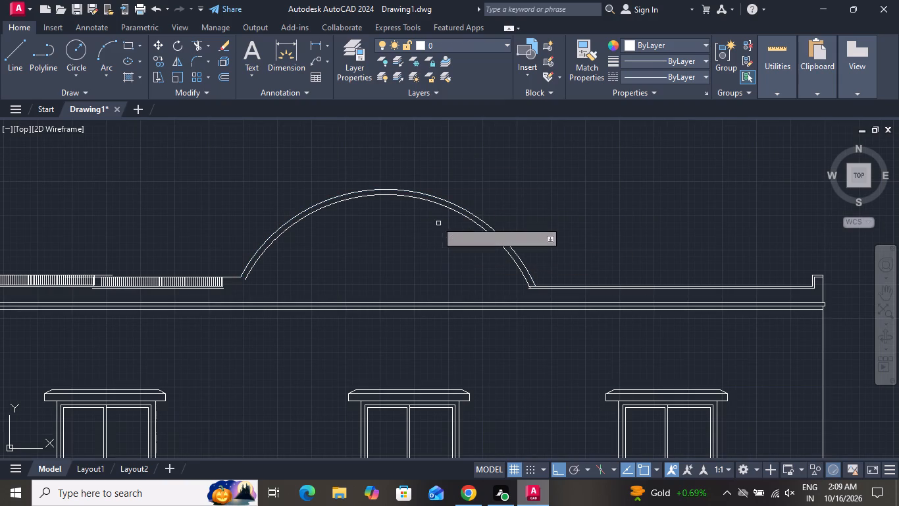
right_click(407, 133)
left_click(425, 153)
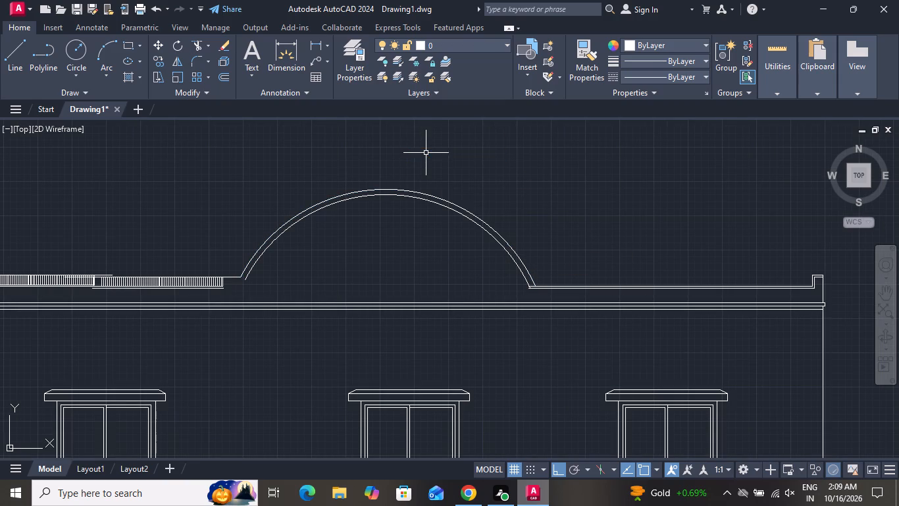
Trim the stepped parapet lines' overhanging stubs and the inner arc's protruding tip where the arch meets the stepped double lines.
scroll(518, 257, "up", 3)
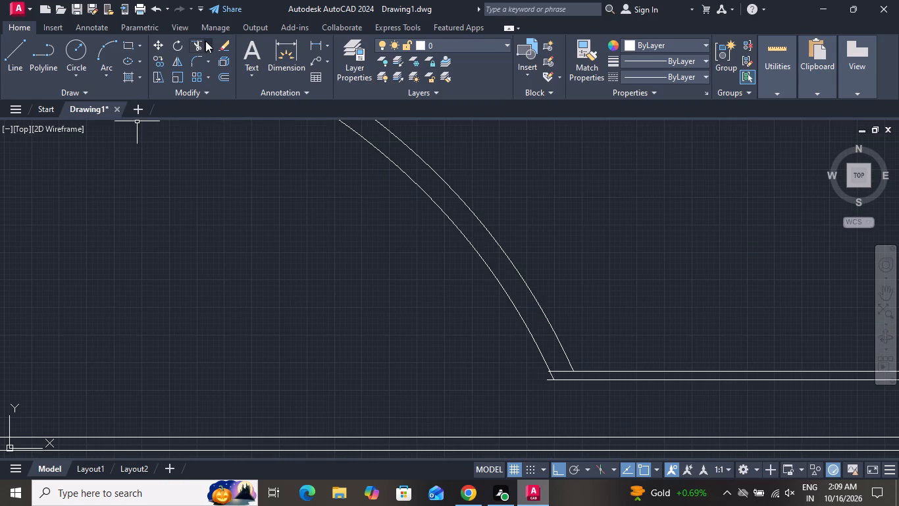
left_click(196, 47)
scroll(574, 356, "up", 2)
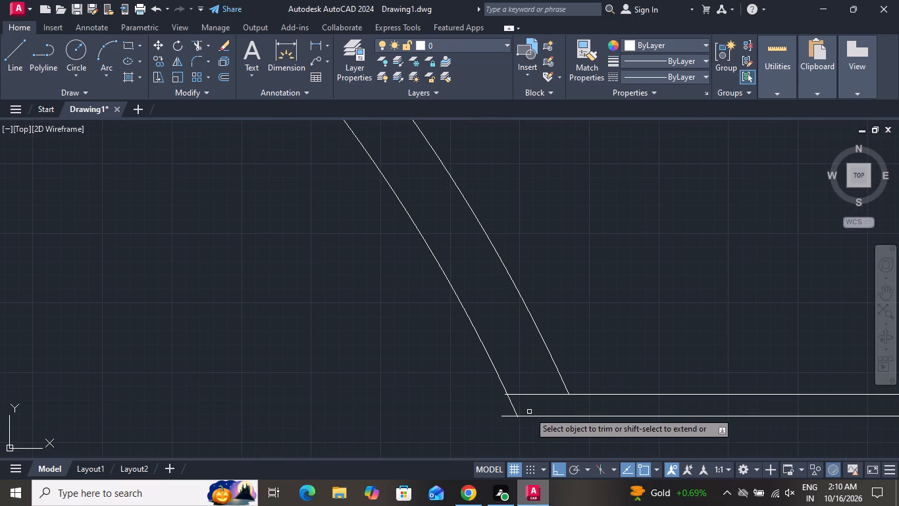
scroll(519, 428, "up", 3)
scroll(519, 428, "down", 1)
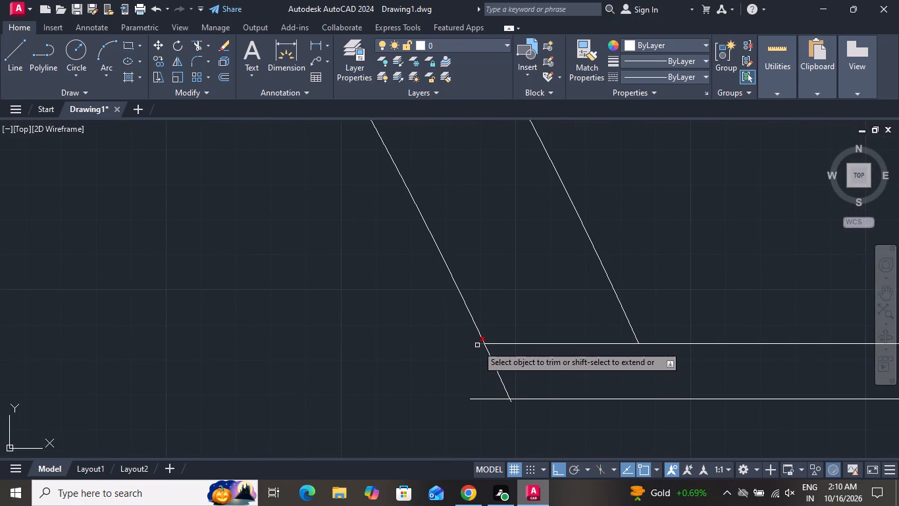
left_click(477, 345)
left_click(480, 377)
left_click(528, 432)
scroll(509, 410, "up", 1)
scroll(509, 410, "down", 1)
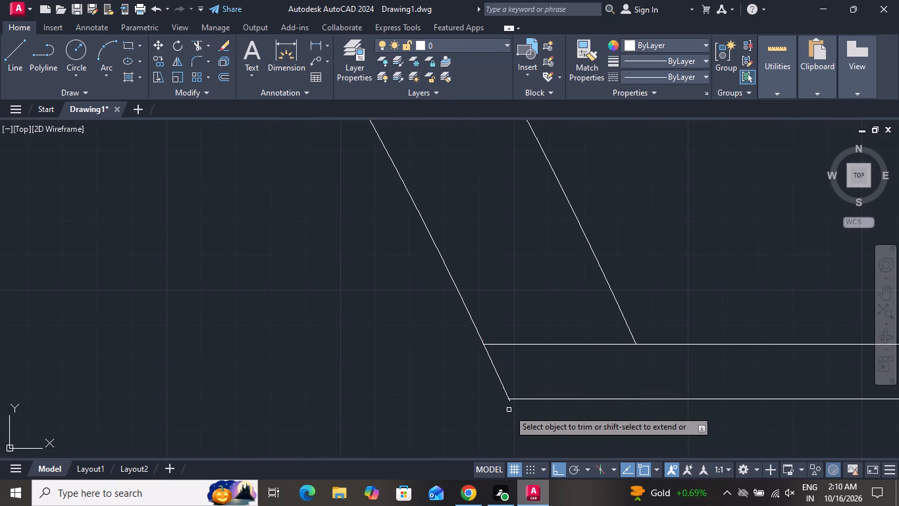
scroll(509, 399, "up", 1)
scroll(509, 399, "down", 1)
scroll(509, 401, "up", 1)
scroll(509, 401, "down", 1)
left_click(509, 403)
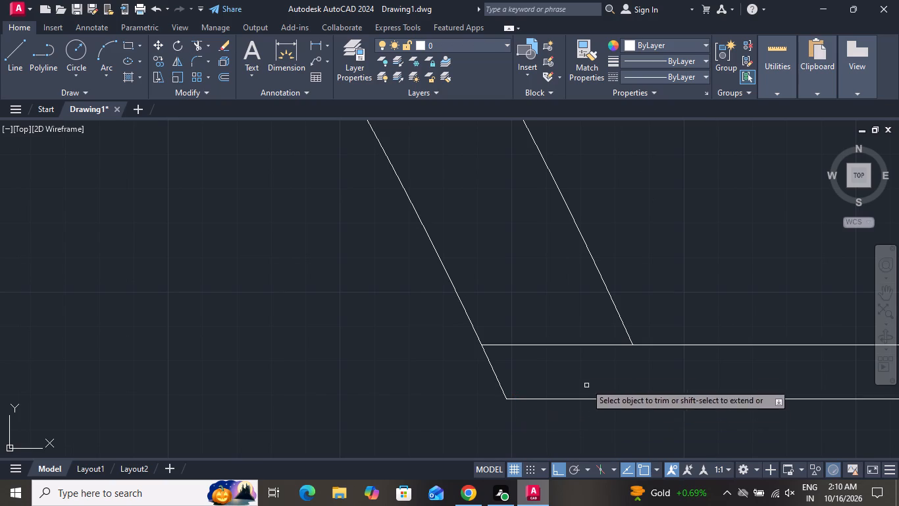
Trim the piece of the upper stepped parapet line lying between the inner and outer arcs.
left_click(572, 299)
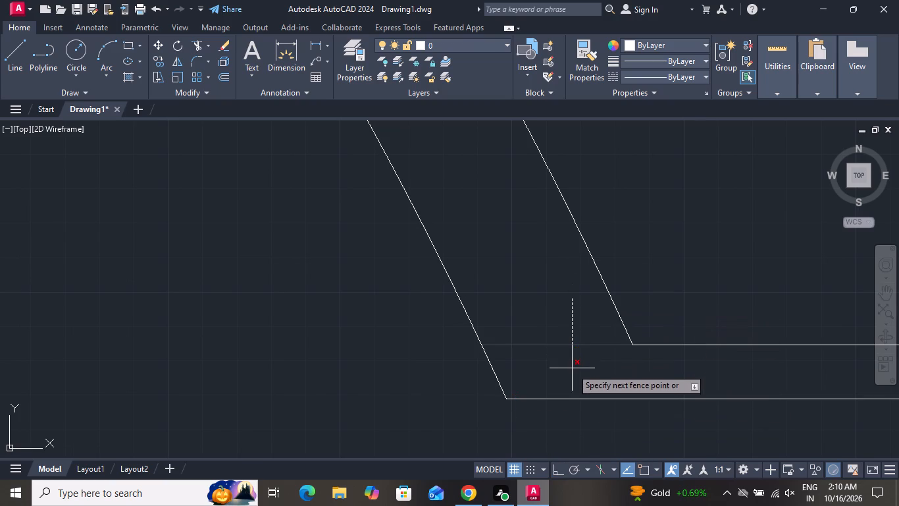
left_click(572, 368)
scroll(557, 288, "up", 1)
scroll(557, 289, "down", 1)
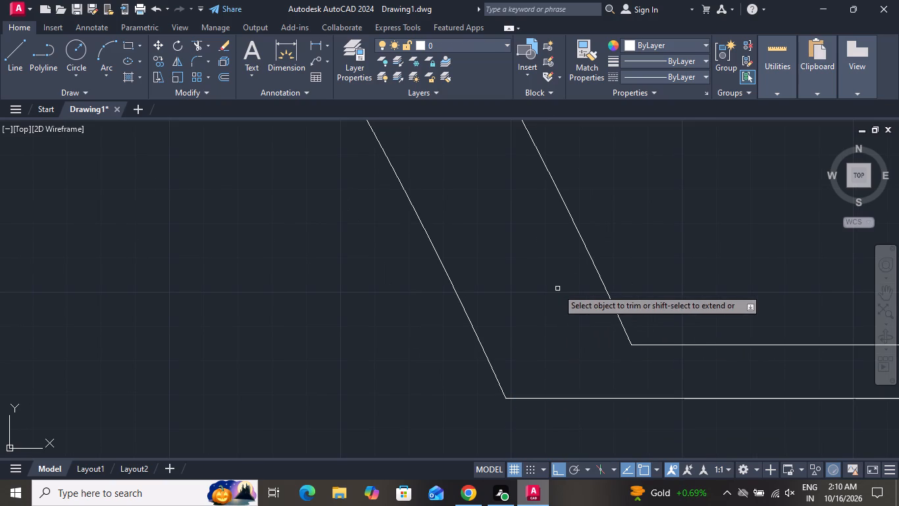
scroll(557, 289, "up", 1)
scroll(614, 336, "down", 1)
scroll(614, 336, "up", 1)
scroll(614, 336, "down", 1)
scroll(614, 336, "up", 1)
scroll(616, 336, "down", 1)
scroll(616, 336, "up", 1)
scroll(625, 338, "down", 1)
scroll(718, 391, "down", 2)
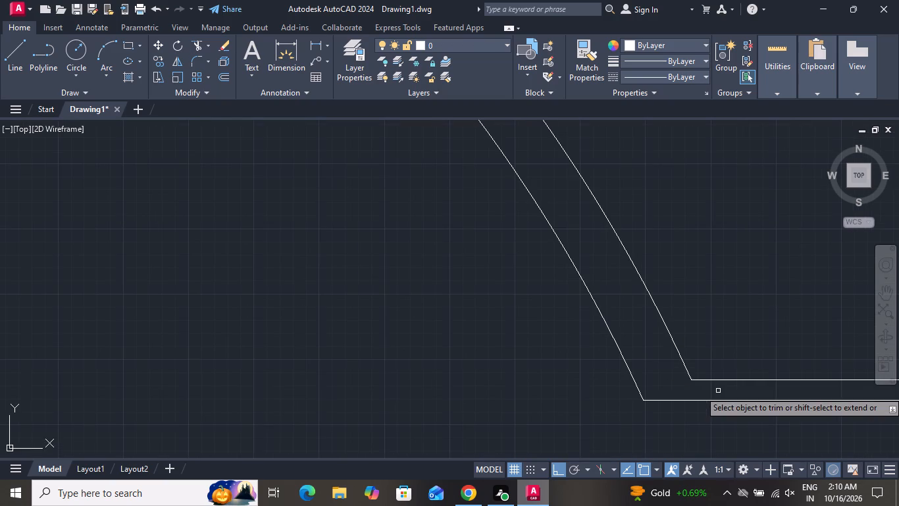
scroll(725, 387, "down", 3)
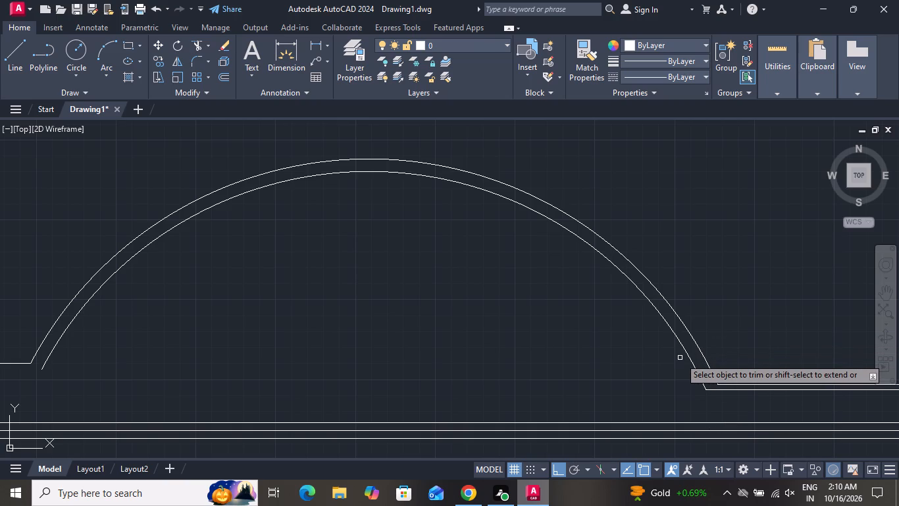
scroll(680, 358, "down", 2)
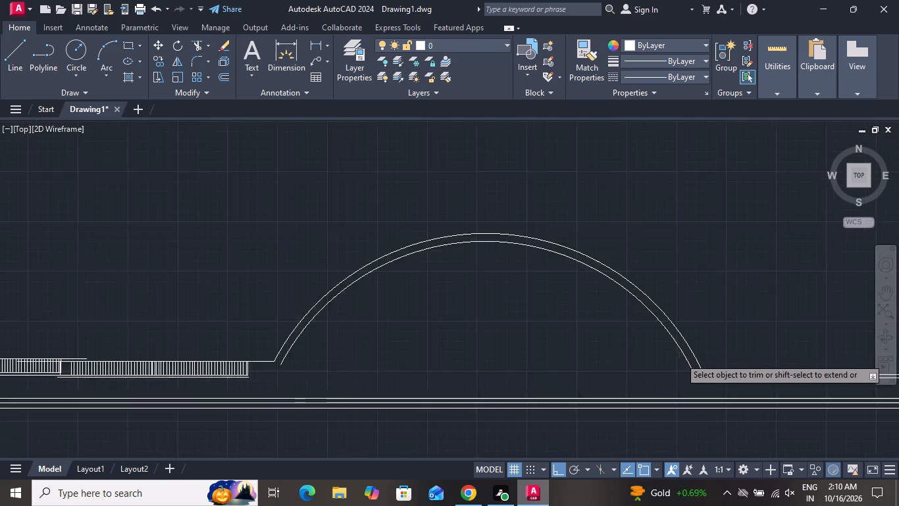
scroll(410, 381, "up", 3)
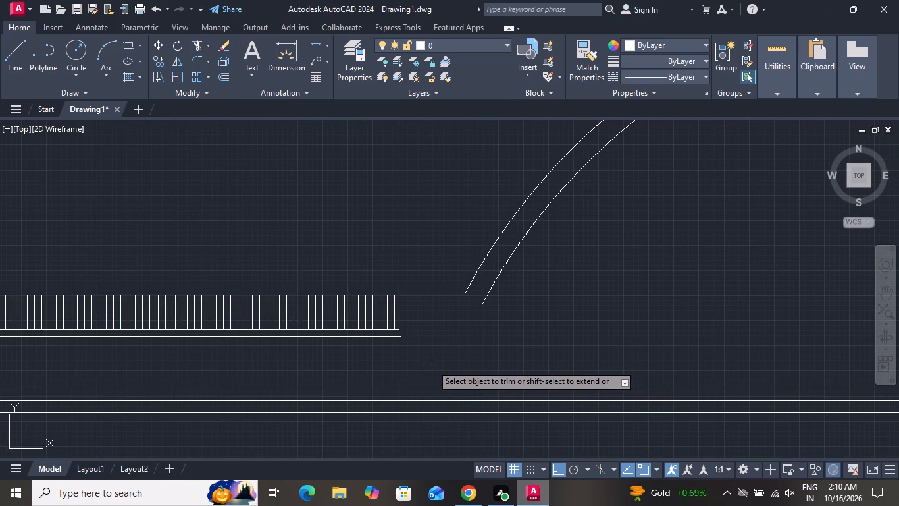
right_click(511, 362)
left_click(554, 204)
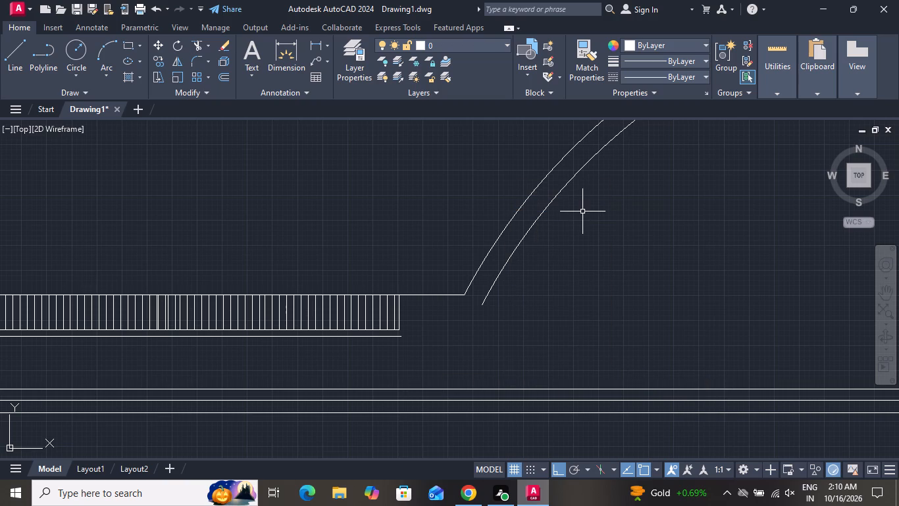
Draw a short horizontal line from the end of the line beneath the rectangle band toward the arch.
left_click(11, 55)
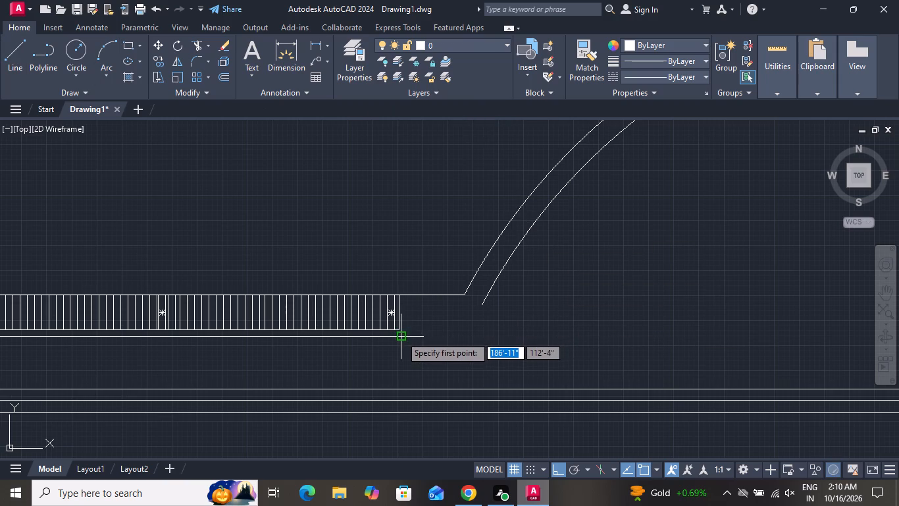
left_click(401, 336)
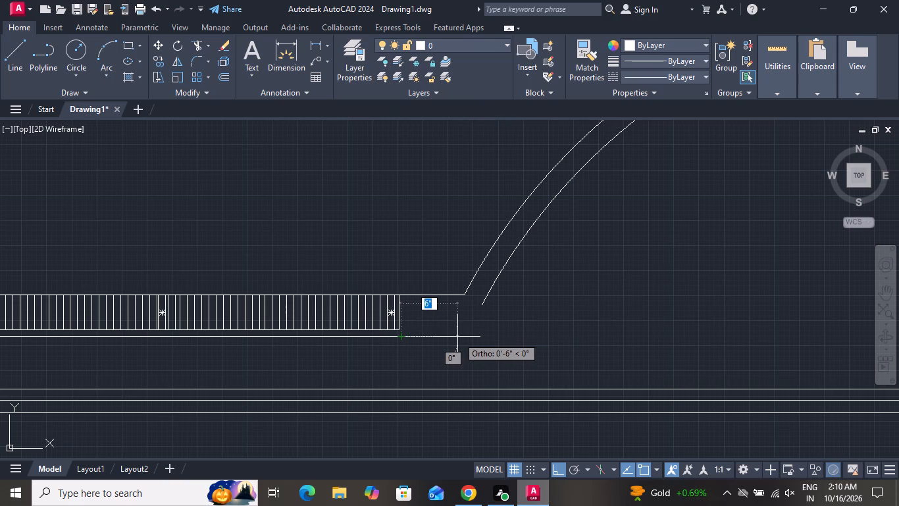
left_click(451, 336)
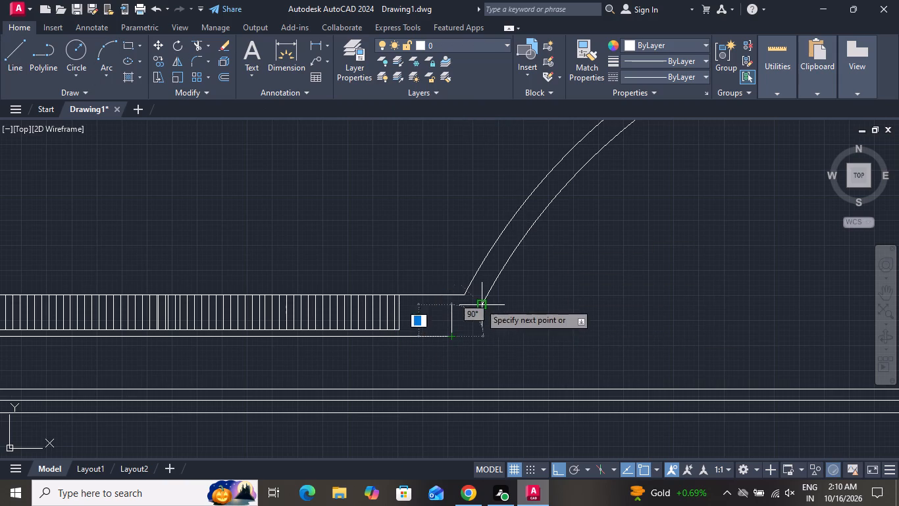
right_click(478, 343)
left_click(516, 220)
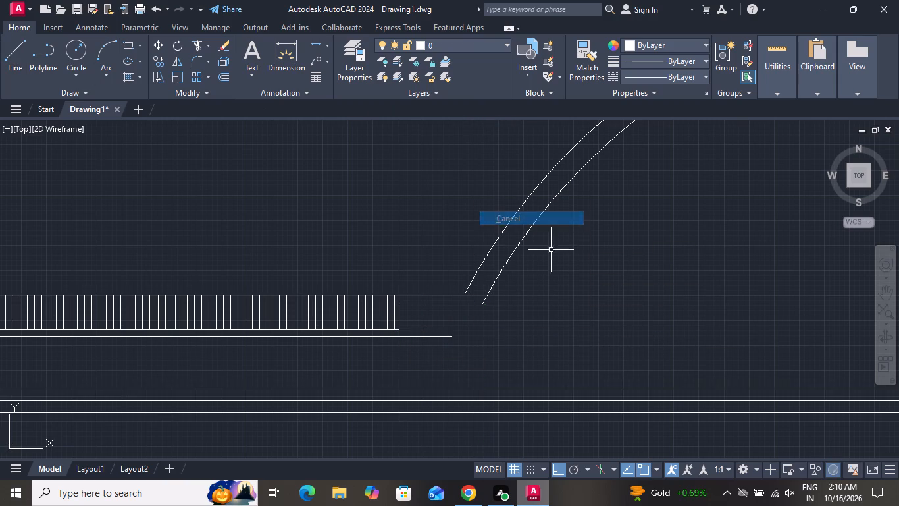
Offset the upper parapet line between the rectangle band and the arch 2" downward.
type("O 2")
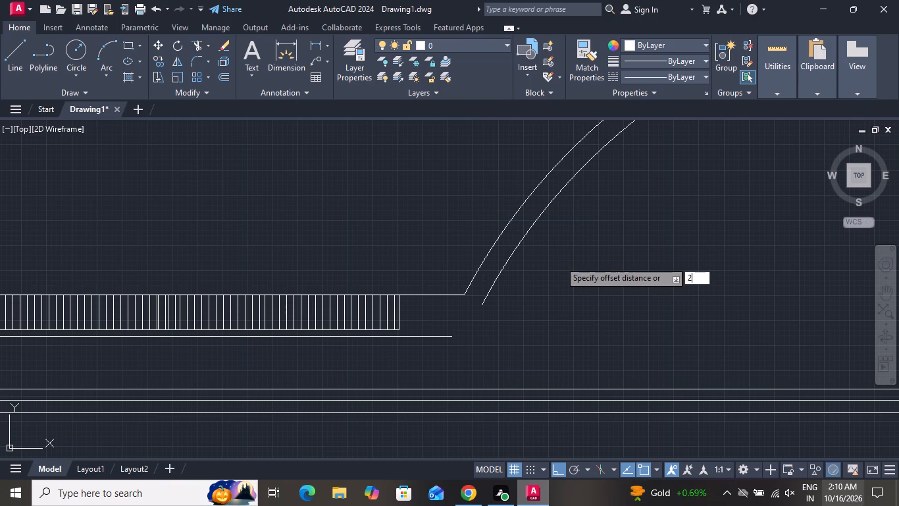
key("shift+quotedbl")
key("Return")
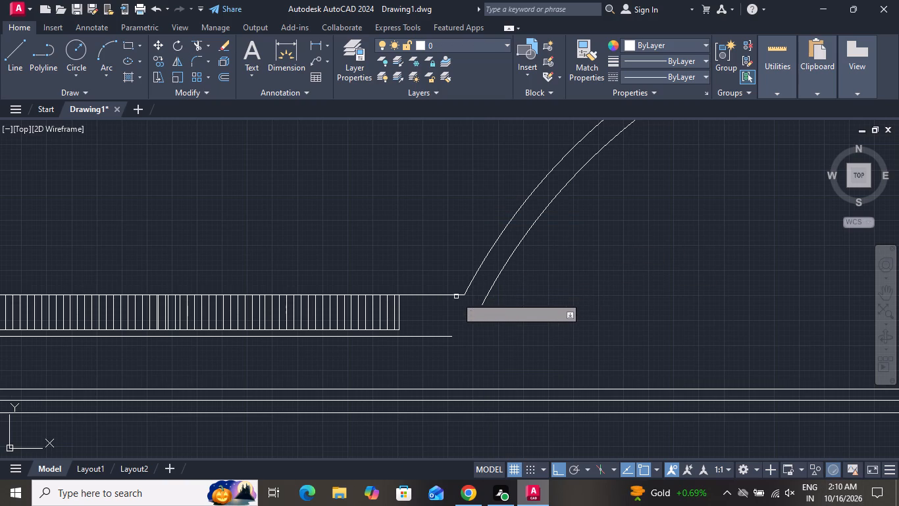
left_click(461, 295)
left_click(462, 333)
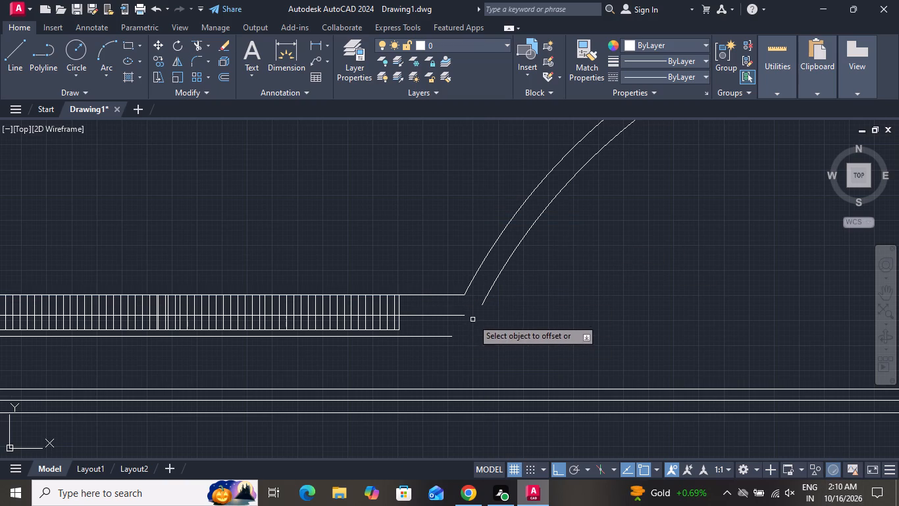
right_click(517, 322)
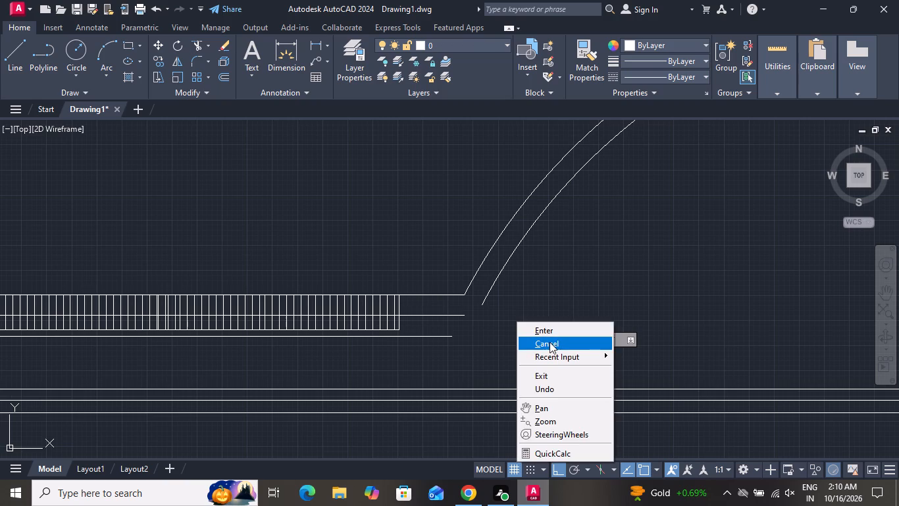
left_click(550, 342)
Fillet the offset parapet line and the inner arc's near end into a sharp corner.
left_click(194, 57)
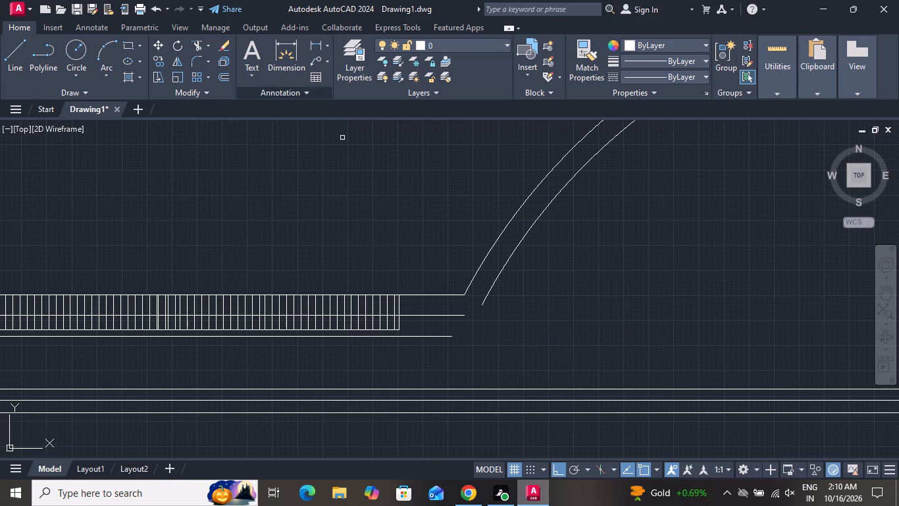
left_click(455, 317)
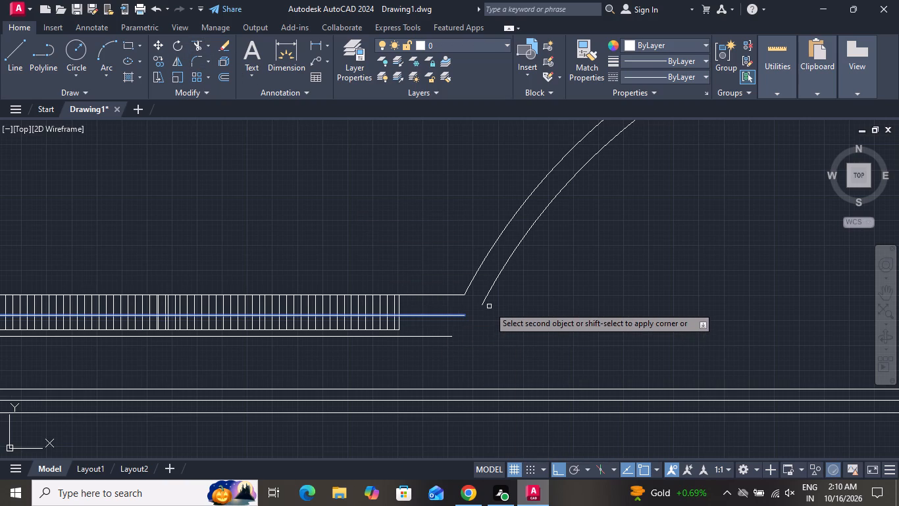
left_click(486, 301)
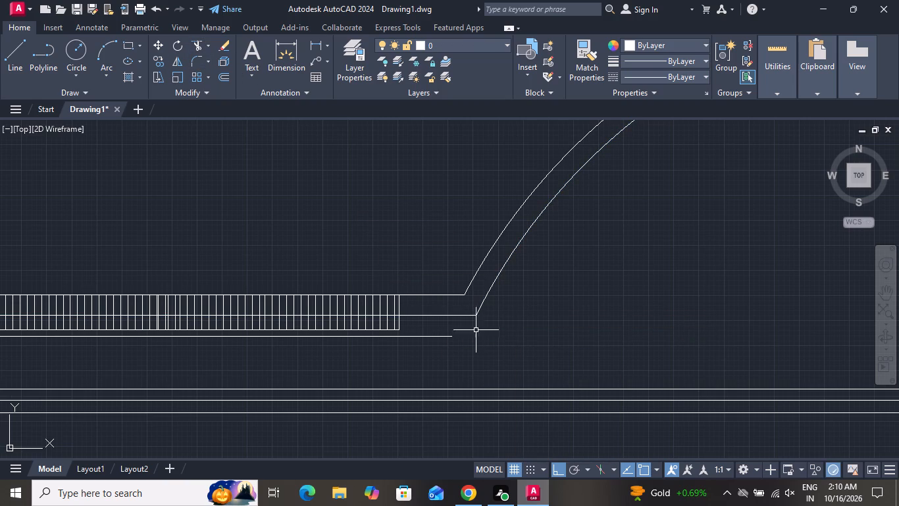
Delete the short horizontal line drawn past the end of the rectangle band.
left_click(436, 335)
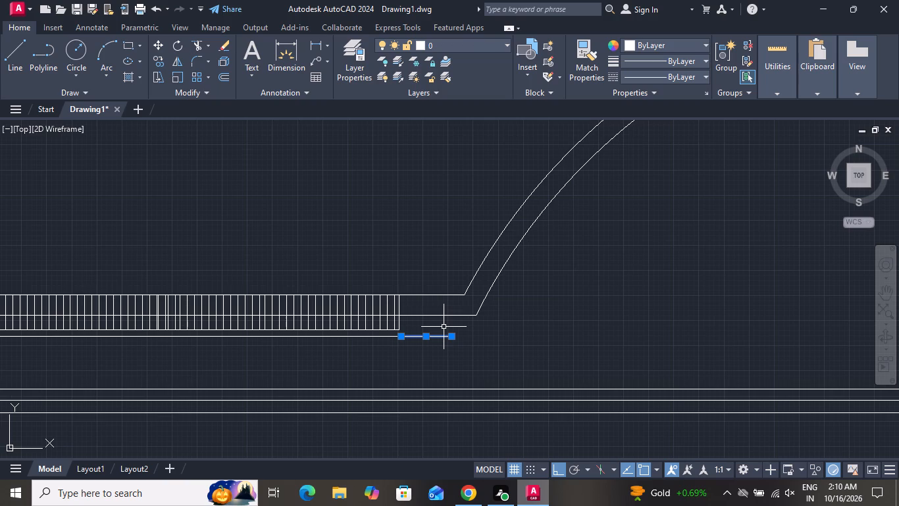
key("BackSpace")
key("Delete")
Delete the long horizontal line running beneath the rectangle band next to the arch.
scroll(525, 291, "down", 3)
scroll(480, 330, "up", 1)
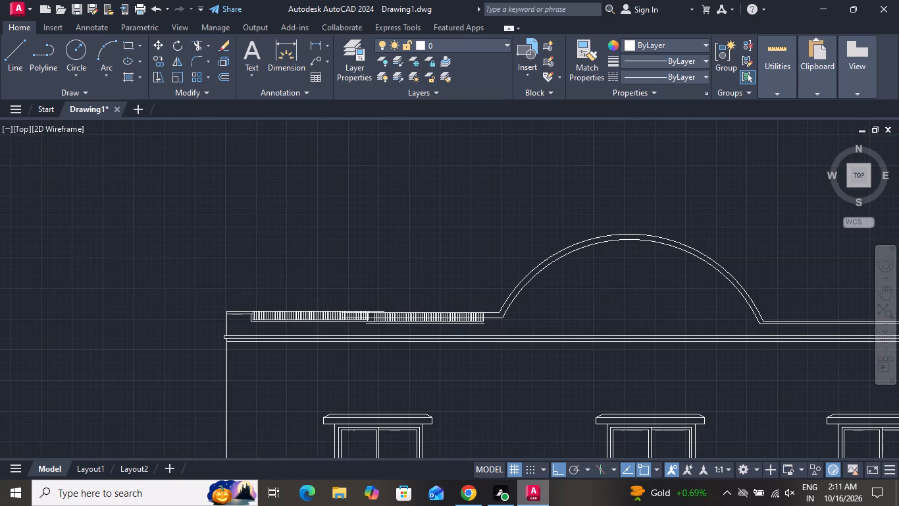
scroll(480, 330, "up", 1)
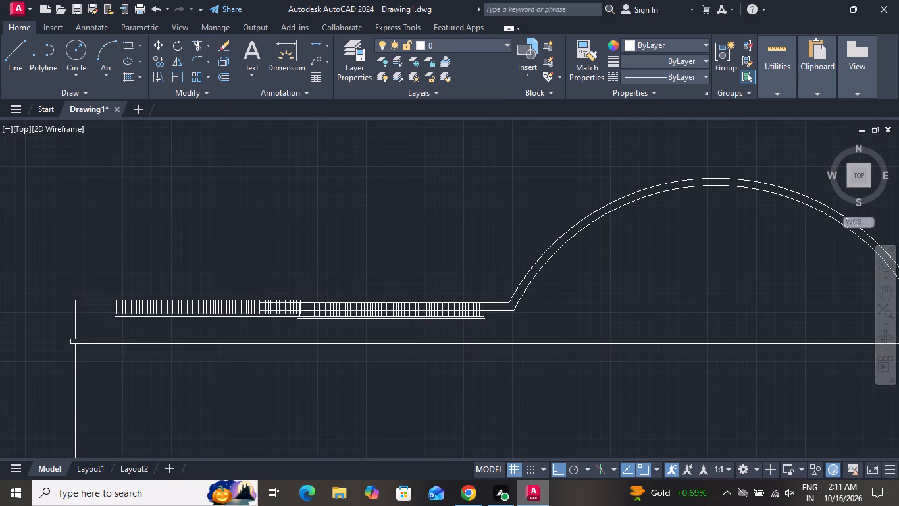
scroll(482, 312, "up", 3)
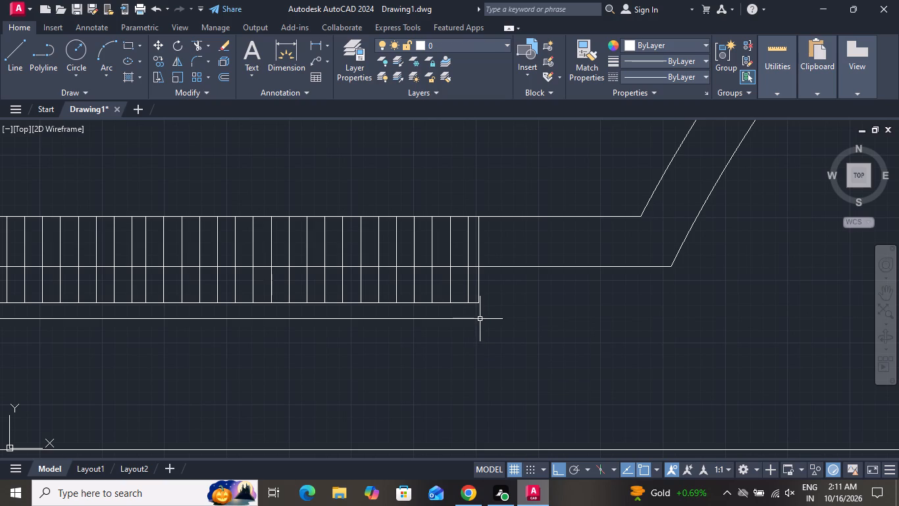
left_click(480, 318)
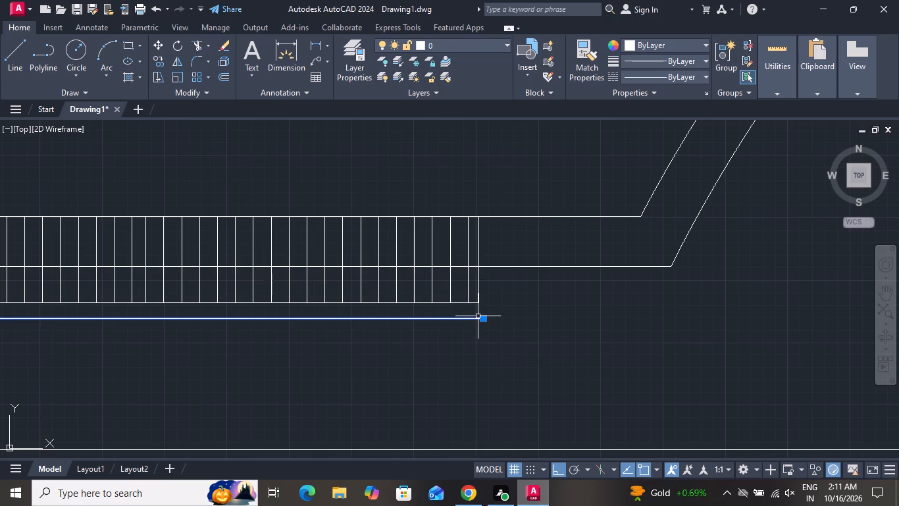
key("Delete")
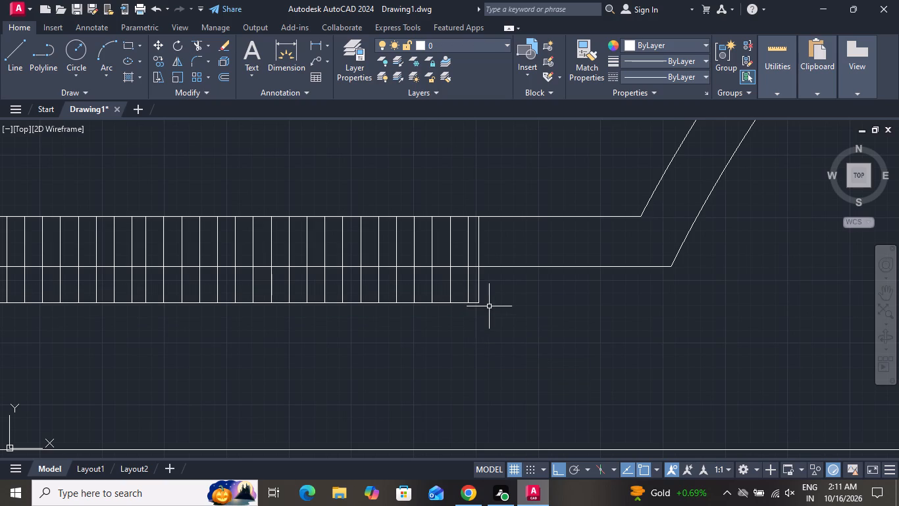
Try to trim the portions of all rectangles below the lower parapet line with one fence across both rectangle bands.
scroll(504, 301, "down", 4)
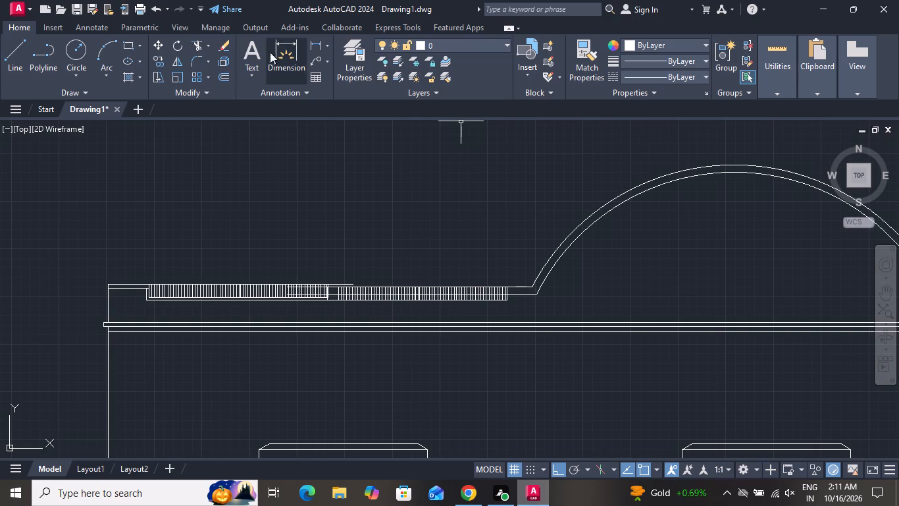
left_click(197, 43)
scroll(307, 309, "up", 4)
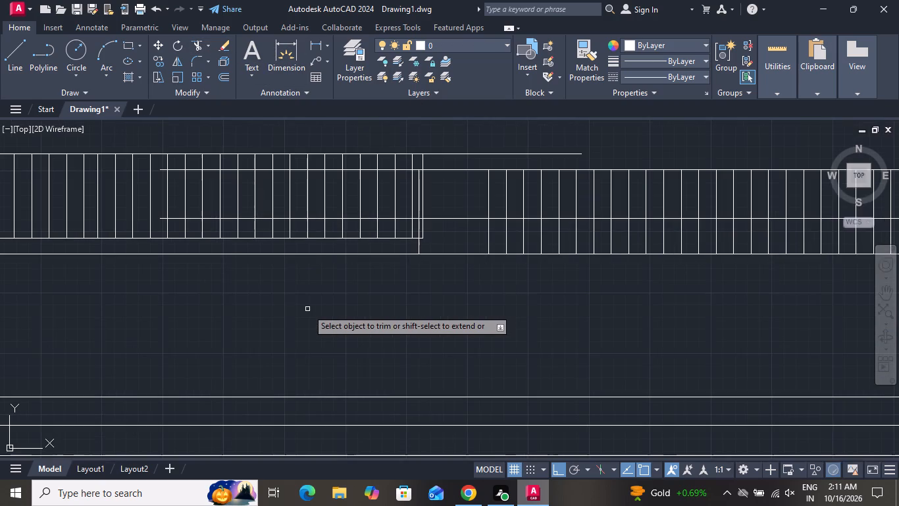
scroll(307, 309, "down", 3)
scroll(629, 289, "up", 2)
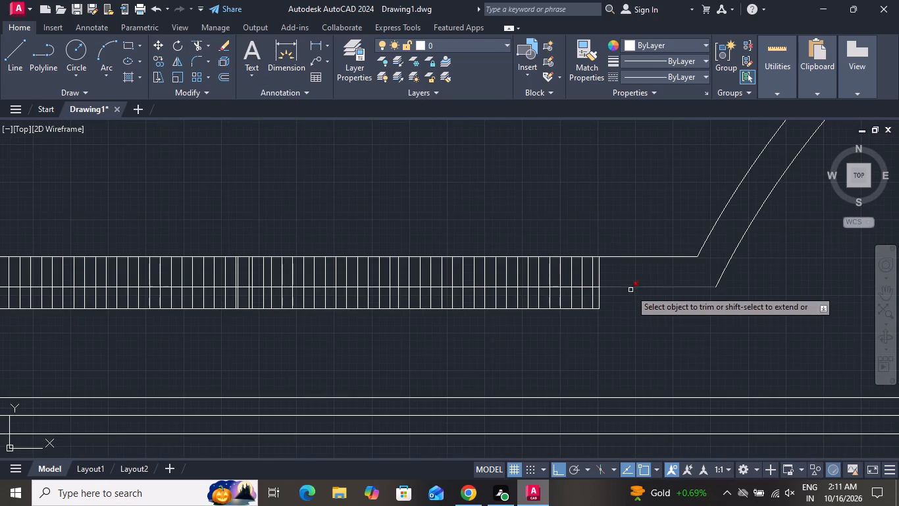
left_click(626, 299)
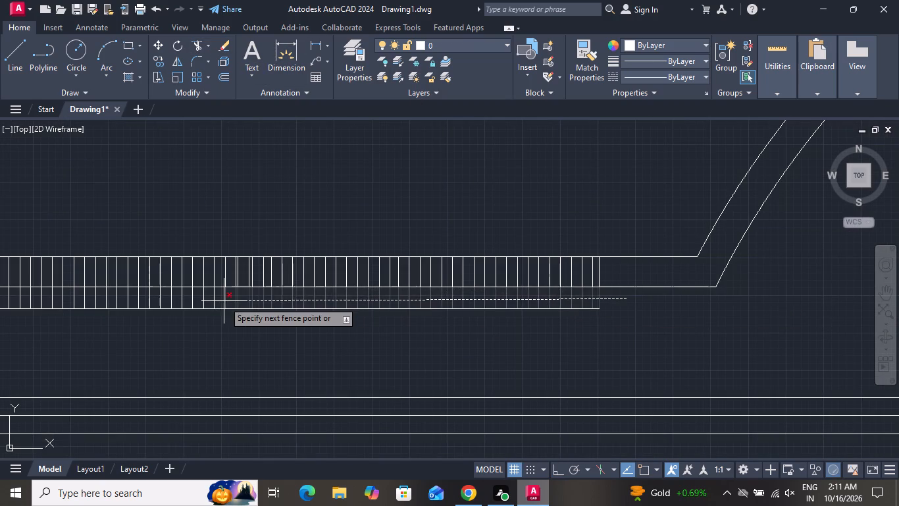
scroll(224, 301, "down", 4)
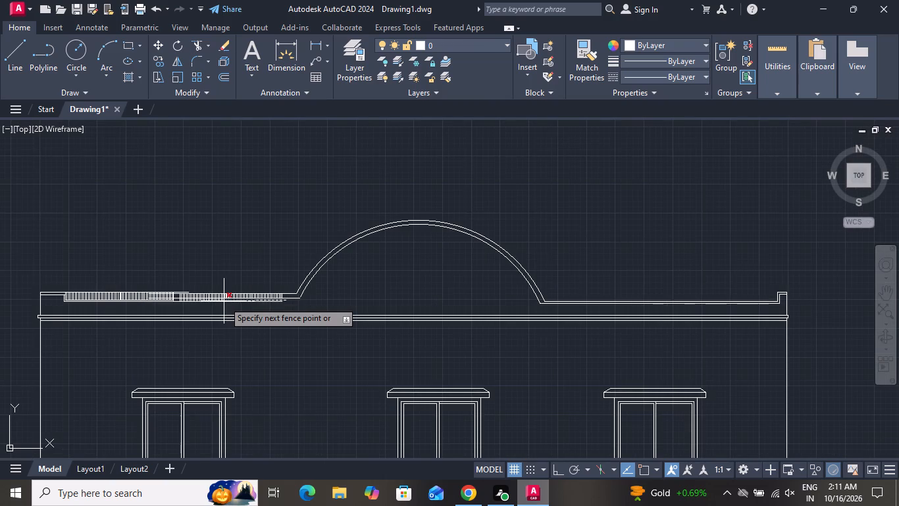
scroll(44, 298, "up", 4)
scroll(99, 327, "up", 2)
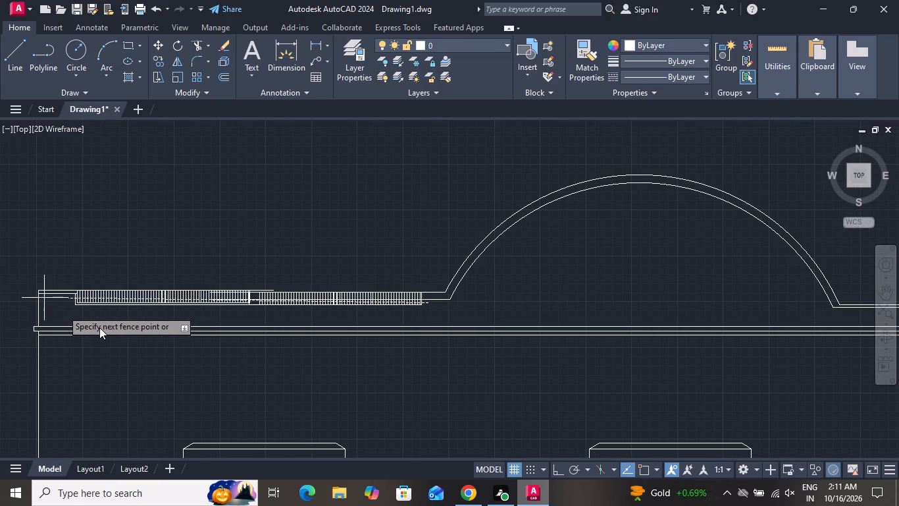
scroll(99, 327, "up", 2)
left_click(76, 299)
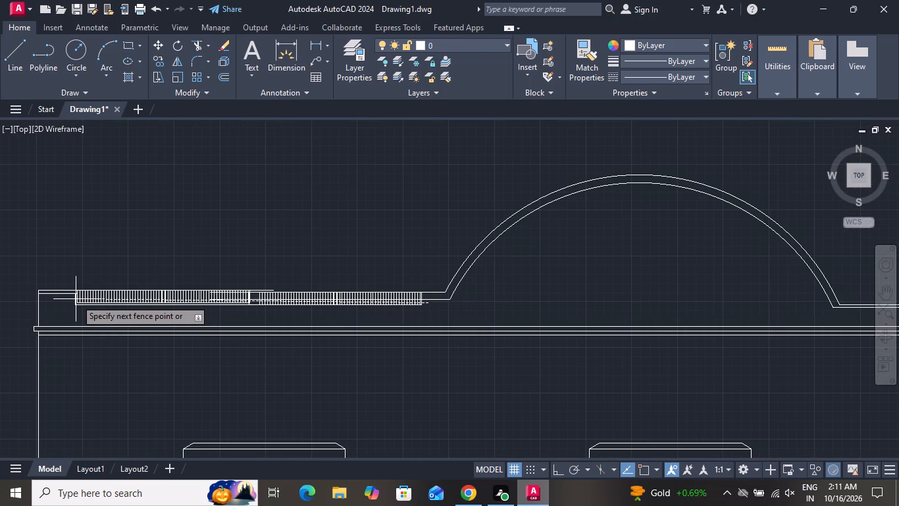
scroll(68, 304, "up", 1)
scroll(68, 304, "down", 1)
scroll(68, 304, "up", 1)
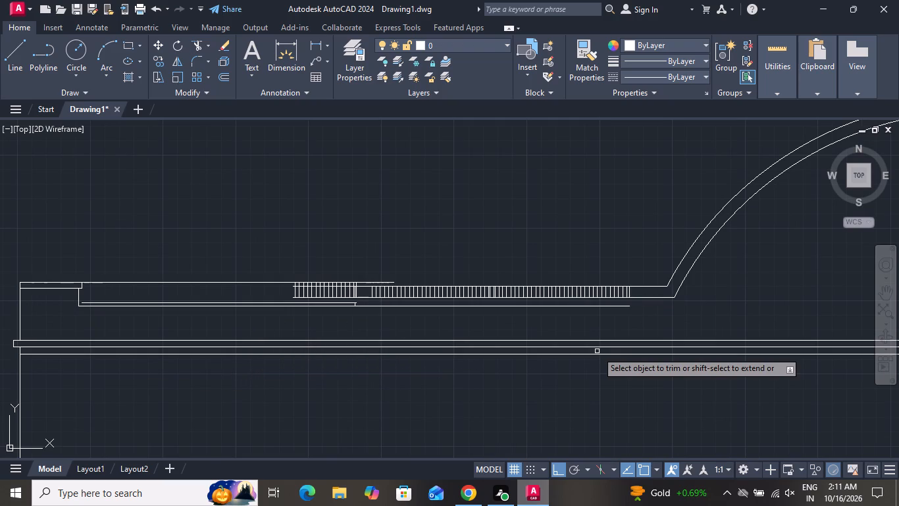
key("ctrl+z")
Trim the rectangle portions below the lower parapet line with a fence along the arch-side half of the right-hand band.
scroll(463, 297, "up", 1)
scroll(463, 297, "down", 1)
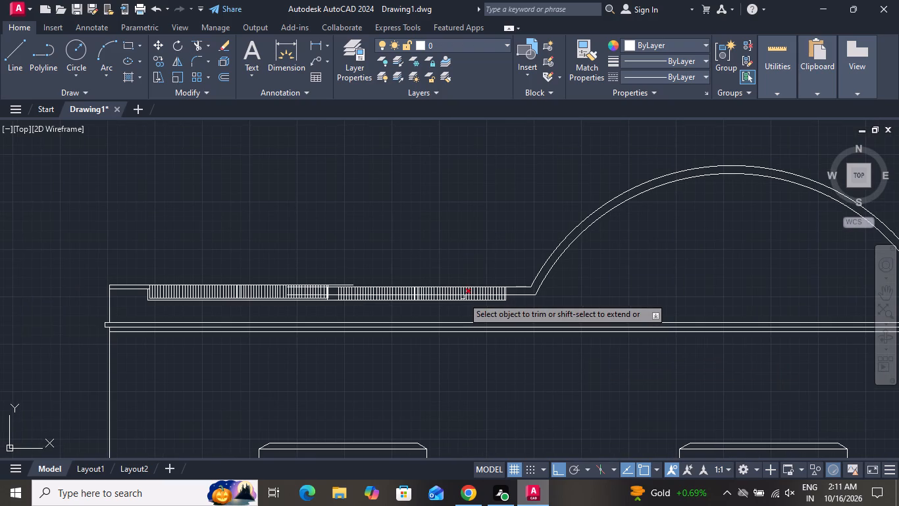
scroll(510, 311, "up", 1)
scroll(510, 311, "down", 1)
scroll(510, 311, "up", 1)
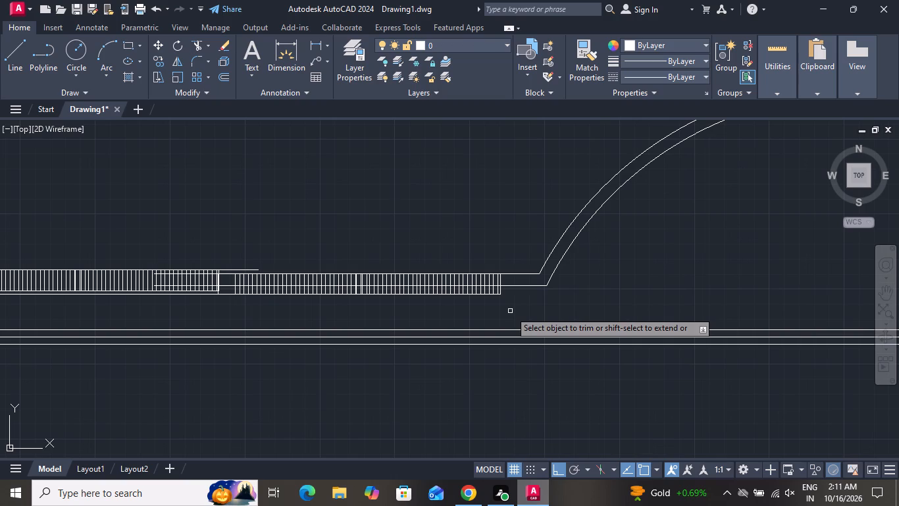
scroll(499, 294, "down", 1)
scroll(499, 294, "up", 2)
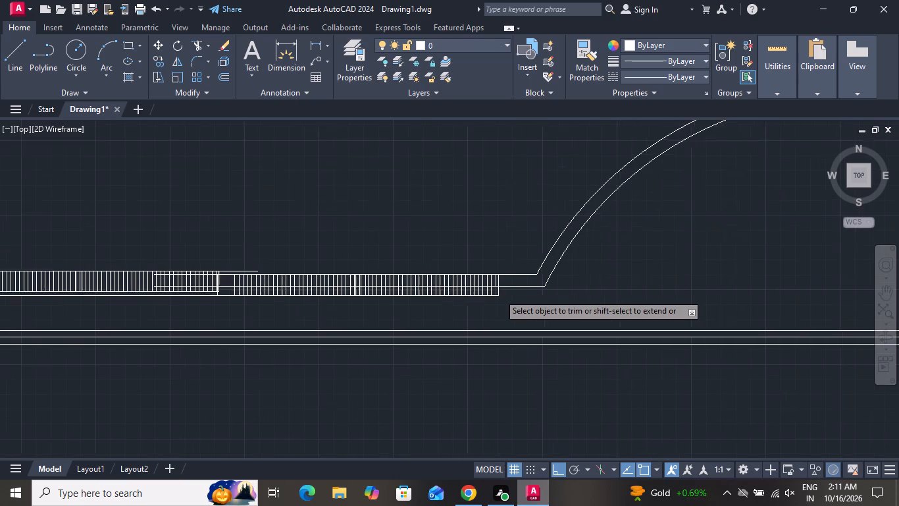
left_click(499, 294)
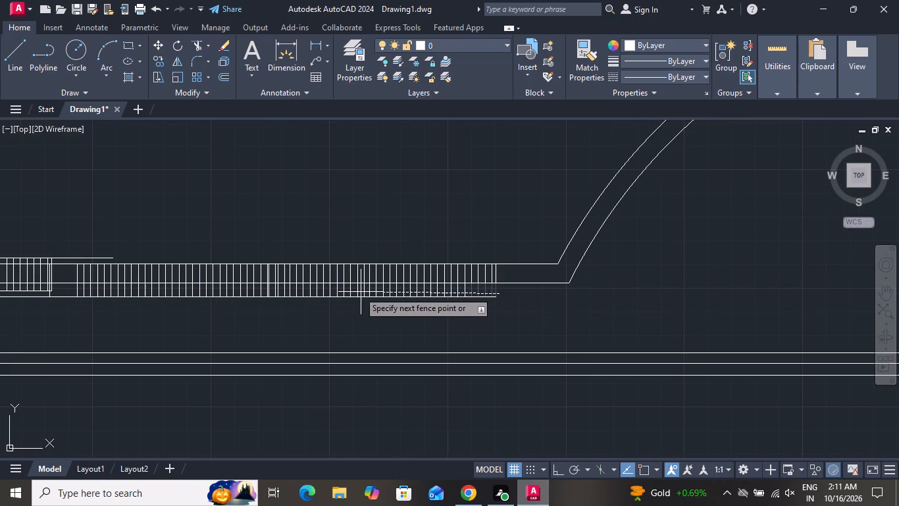
left_click(231, 293)
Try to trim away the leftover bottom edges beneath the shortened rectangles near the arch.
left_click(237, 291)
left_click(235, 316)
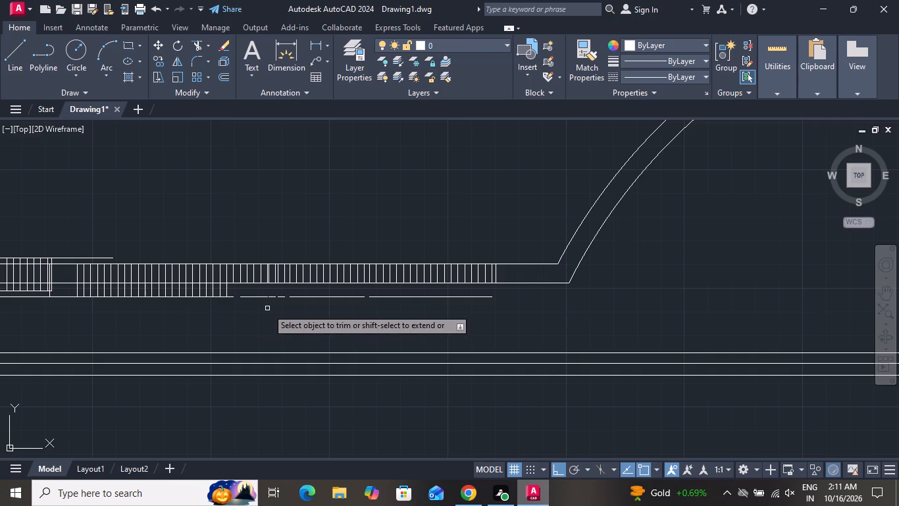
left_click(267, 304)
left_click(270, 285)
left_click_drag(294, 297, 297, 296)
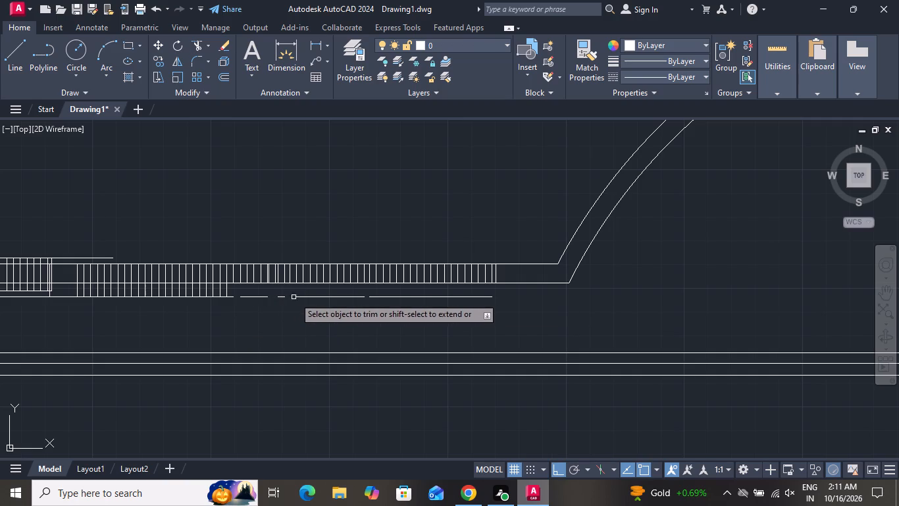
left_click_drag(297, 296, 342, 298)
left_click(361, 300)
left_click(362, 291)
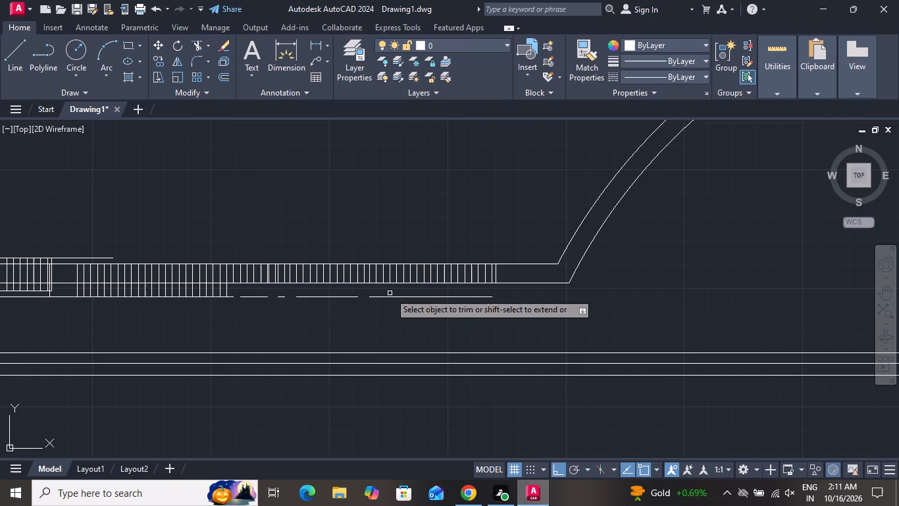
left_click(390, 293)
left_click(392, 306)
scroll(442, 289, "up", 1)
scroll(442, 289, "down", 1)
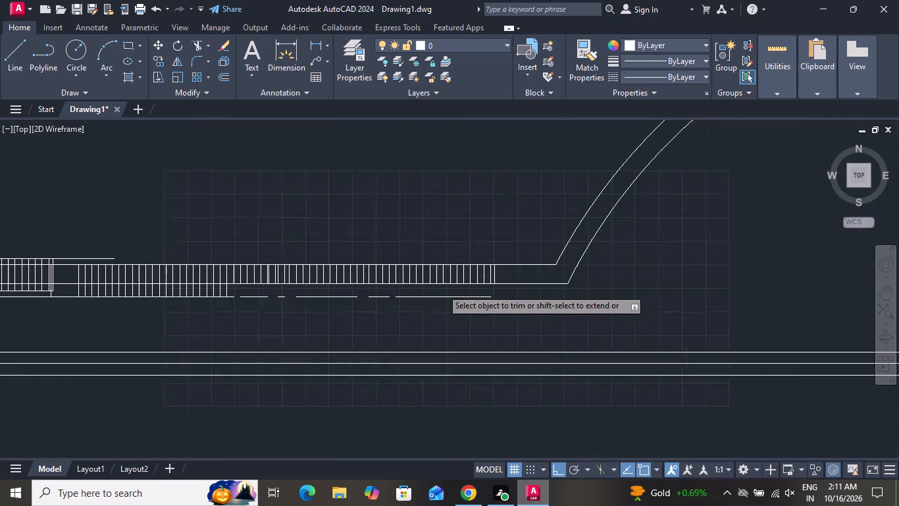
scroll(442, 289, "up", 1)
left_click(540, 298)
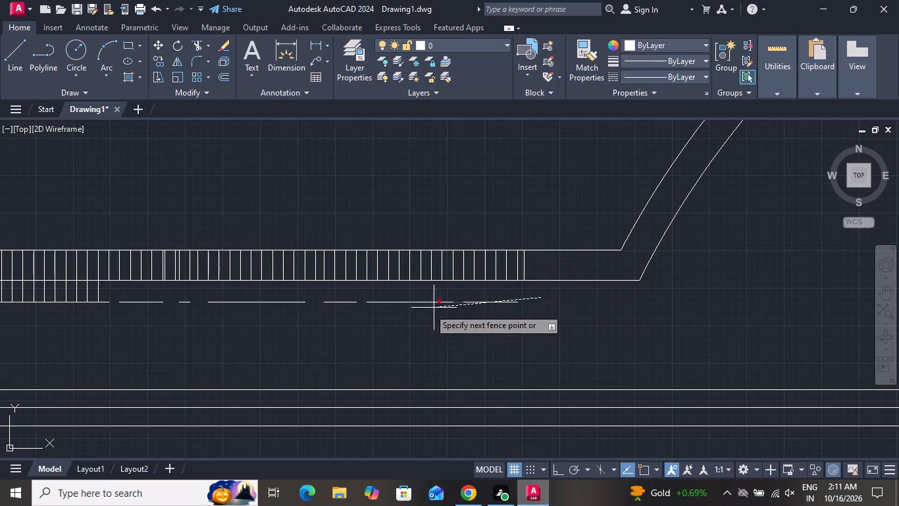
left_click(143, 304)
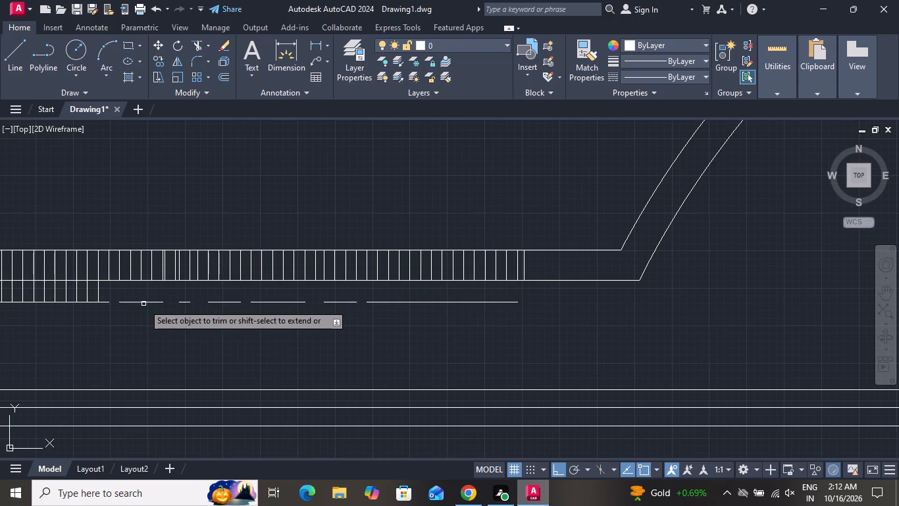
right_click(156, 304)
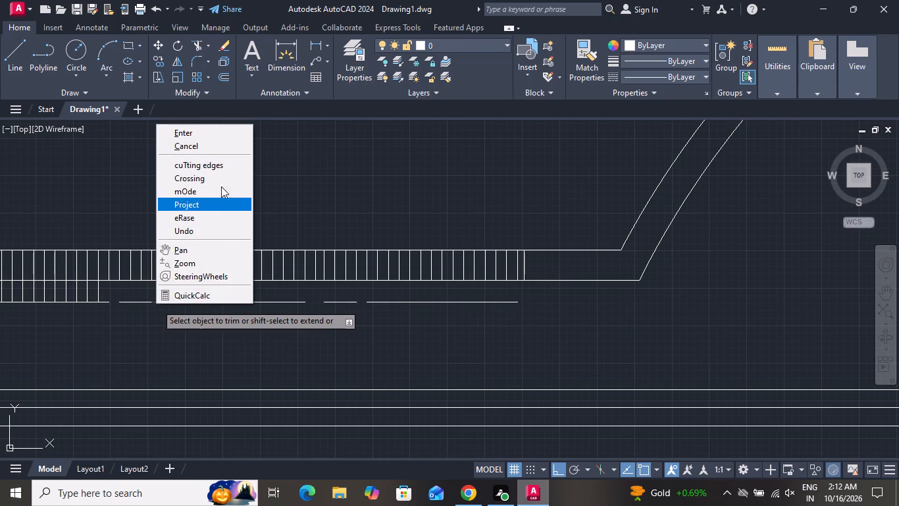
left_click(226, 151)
Delete the leftover bottom-edge segments beneath the shortened rectangles near the arch.
left_click(542, 285)
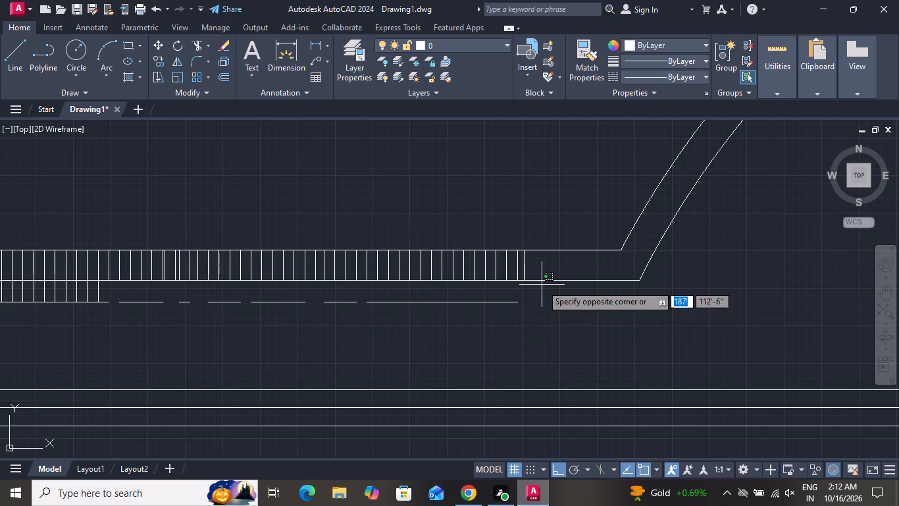
left_click(126, 378)
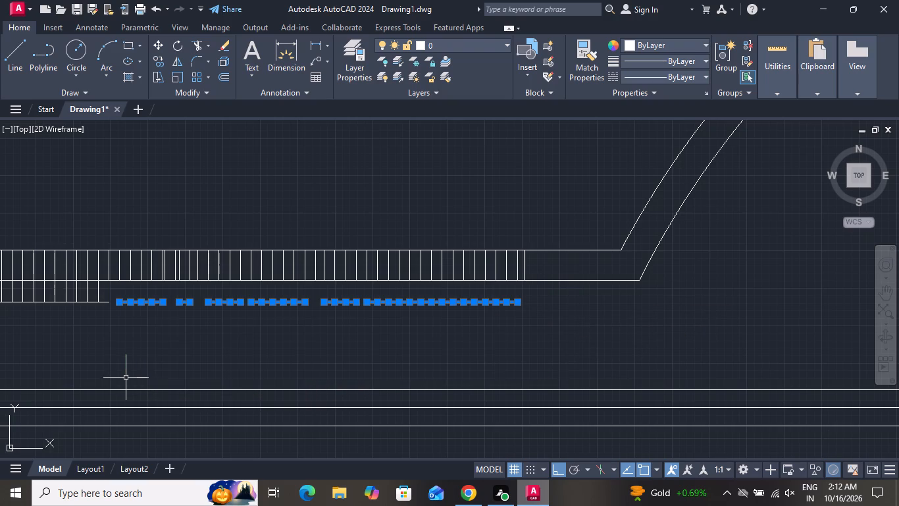
key("Delete")
Fence-trim the rest of the right-hand band and the overlapping end of the left-hand band below the lower parapet line.
scroll(424, 399, "down", 1)
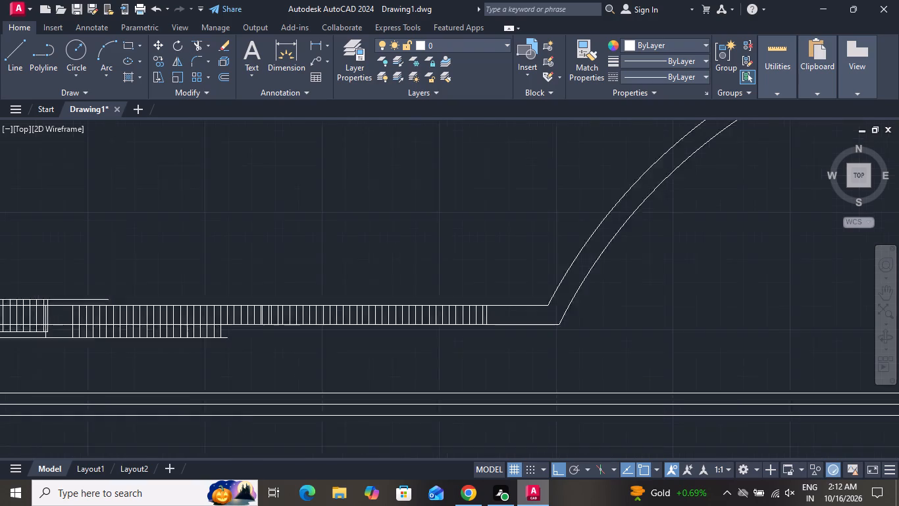
scroll(569, 428, "down", 2)
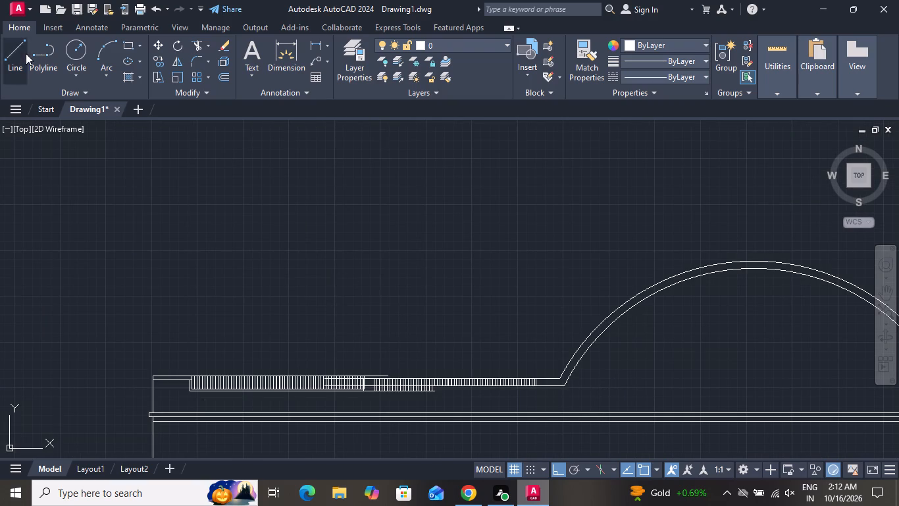
left_click(198, 44)
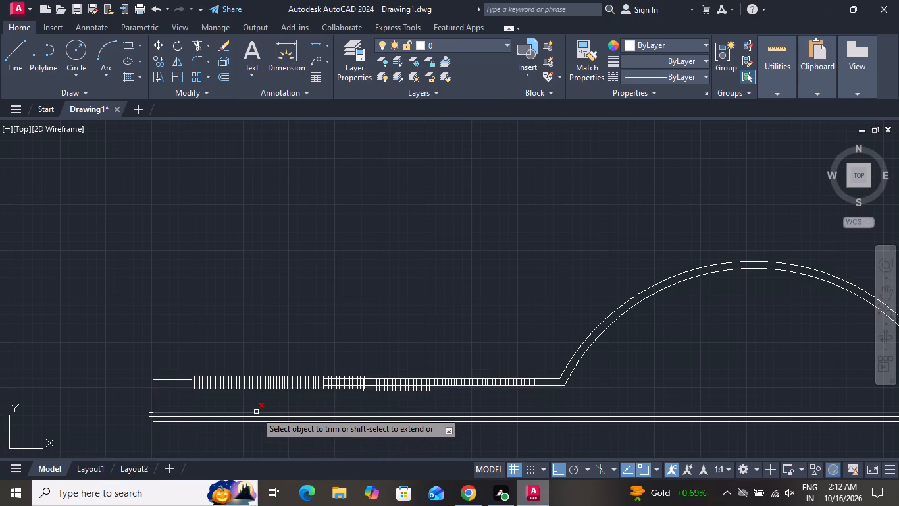
scroll(272, 416, "up", 2)
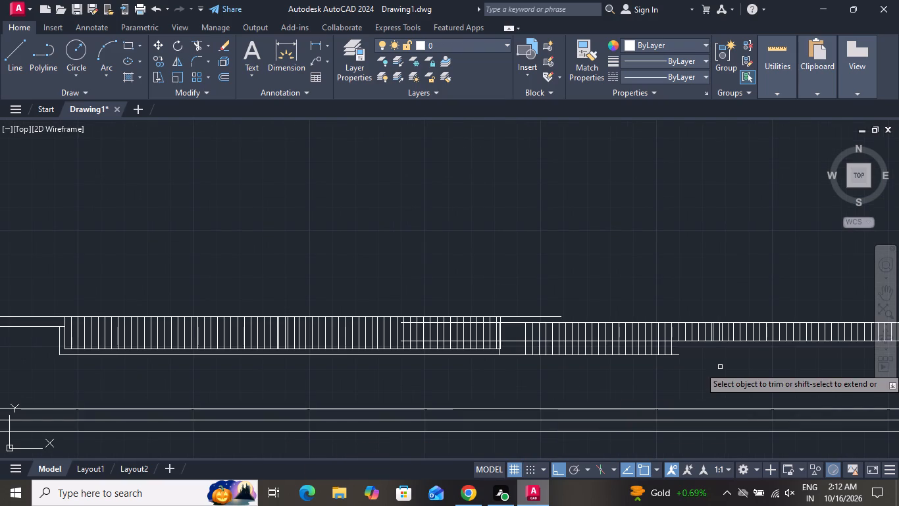
scroll(704, 344, "up", 2)
left_click(634, 365)
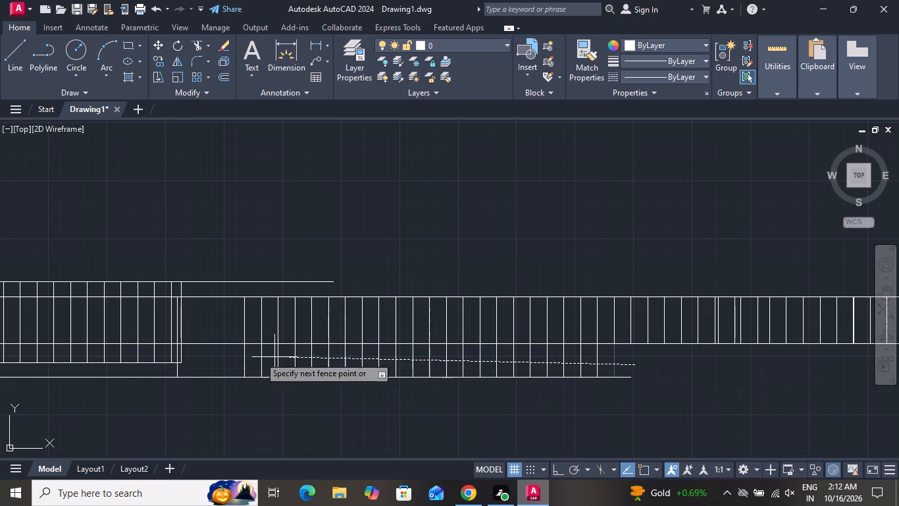
left_click(3, 362)
scroll(223, 379, "down", 1)
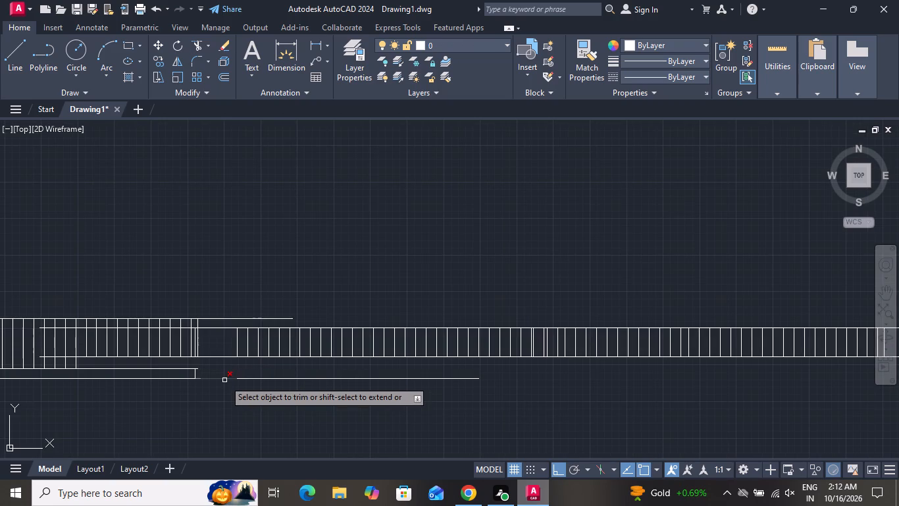
scroll(224, 380, "down", 1)
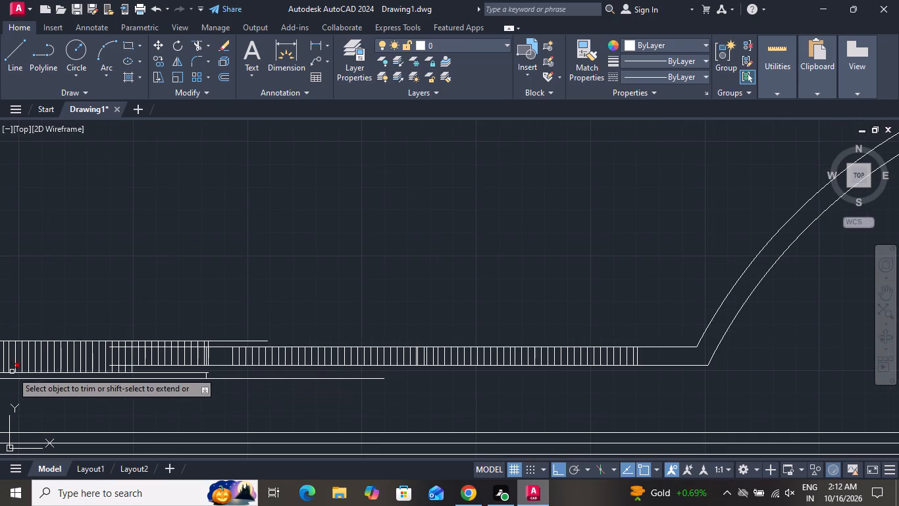
scroll(65, 392, "down", 3)
scroll(9, 407, "up", 3)
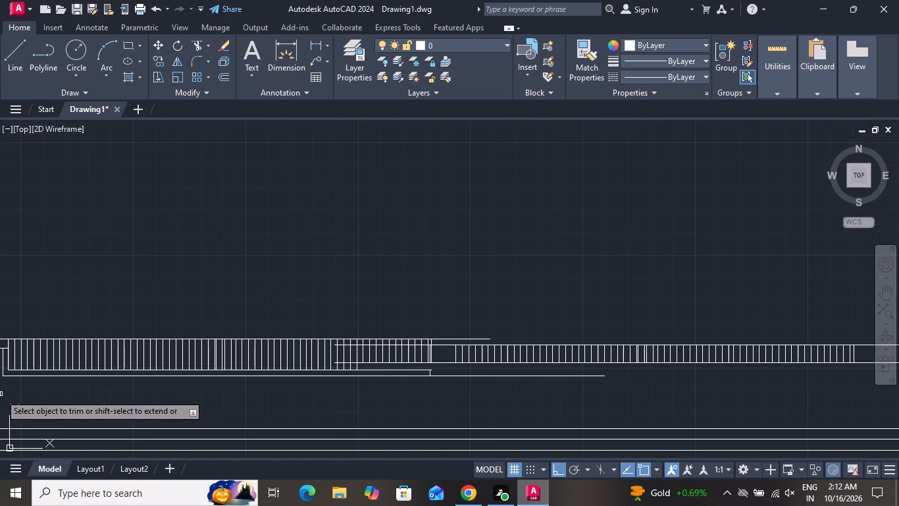
right_click(327, 389)
left_click(378, 227)
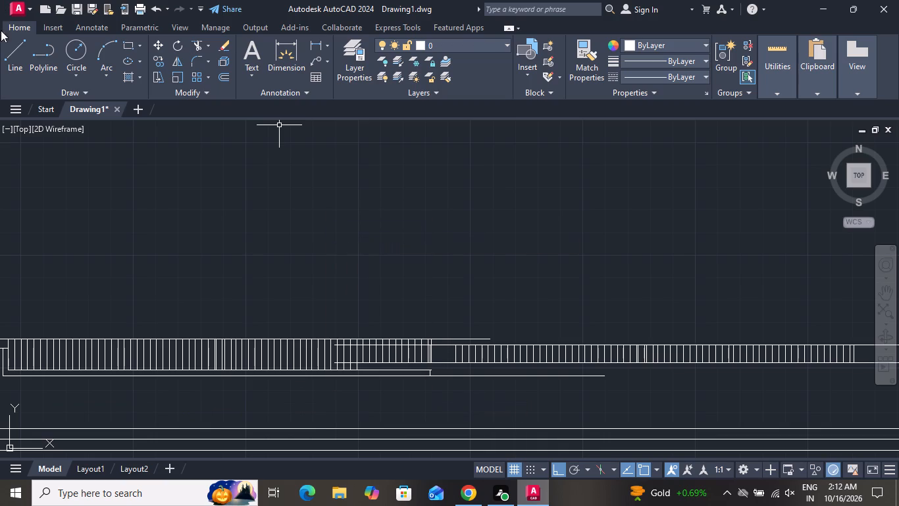
Extend the lower parapet line across the left-hand band with a line about 3' long, ending at the band's outer edge.
left_click(8, 46)
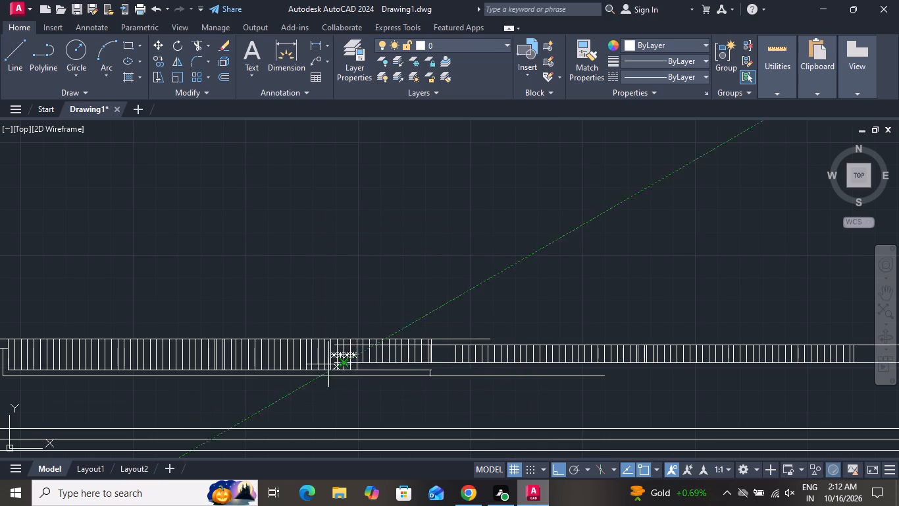
scroll(331, 362, "up", 4)
left_click(337, 372)
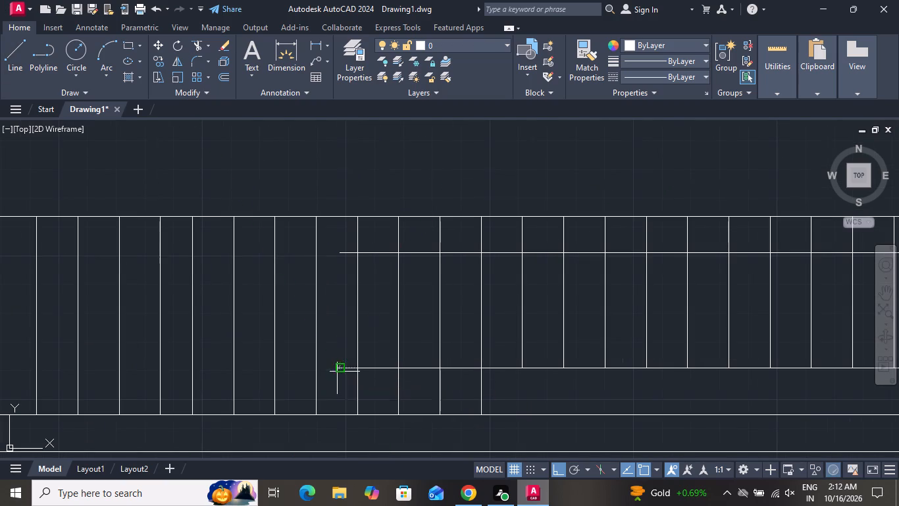
scroll(337, 372, "down", 4)
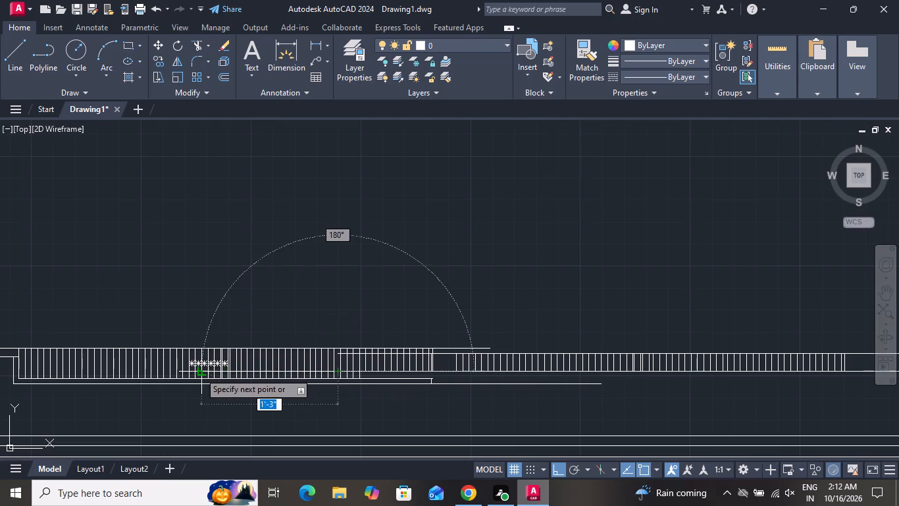
scroll(17, 386, "up", 4)
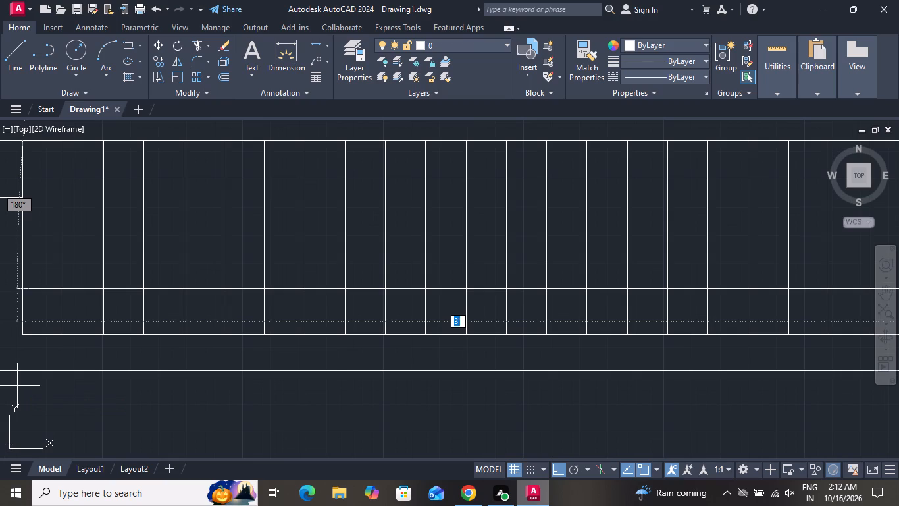
scroll(153, 404, "down", 2)
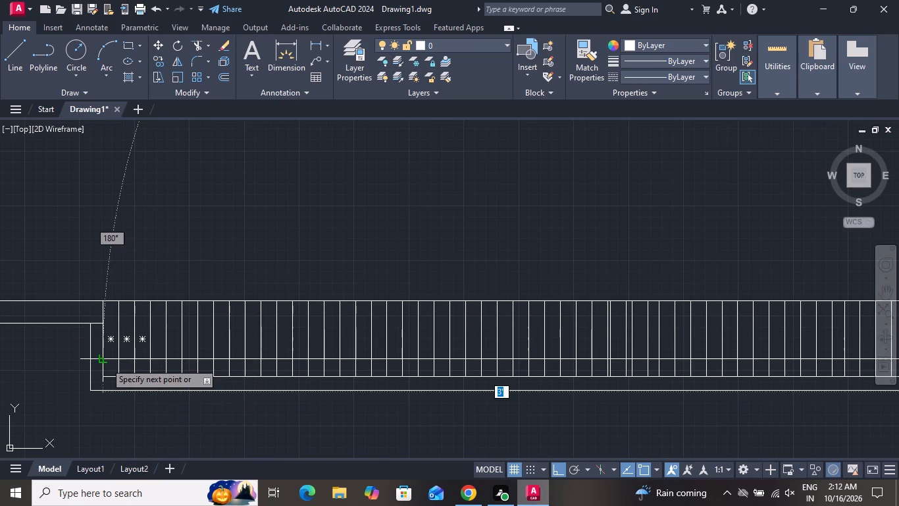
left_click(105, 362)
right_click(105, 362)
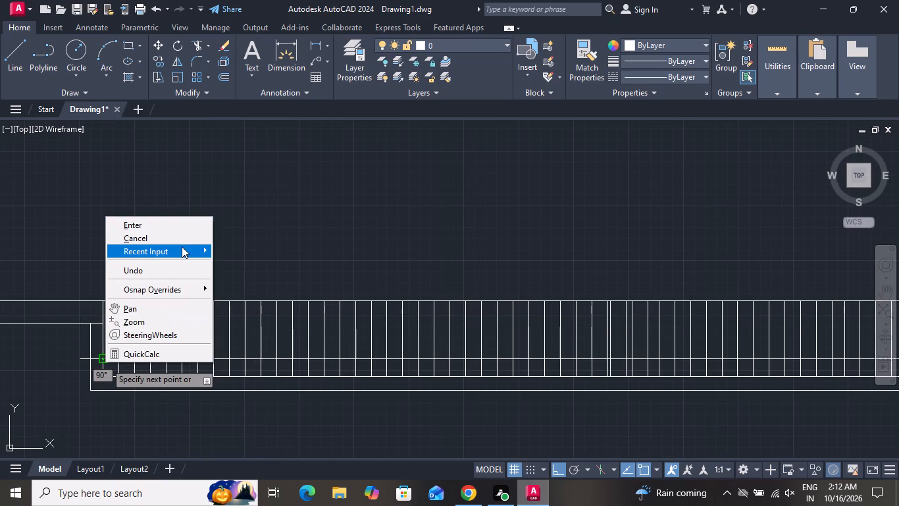
left_click(182, 242)
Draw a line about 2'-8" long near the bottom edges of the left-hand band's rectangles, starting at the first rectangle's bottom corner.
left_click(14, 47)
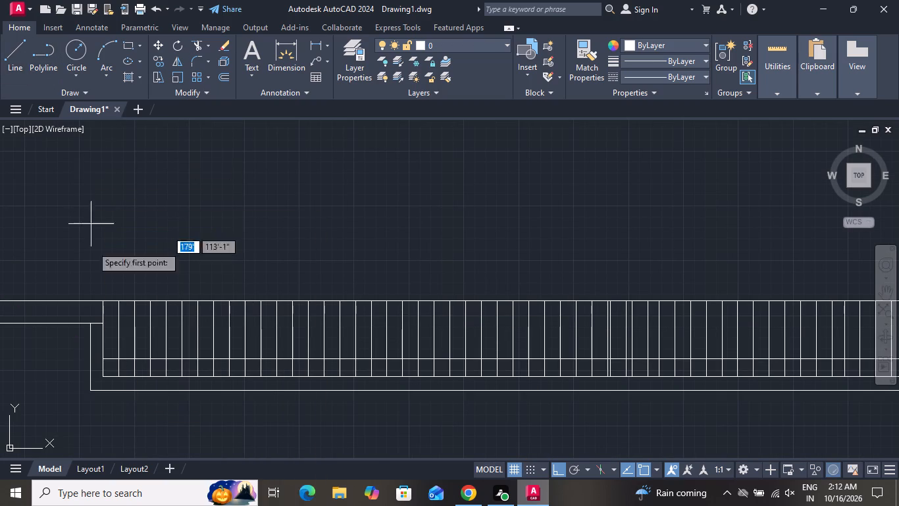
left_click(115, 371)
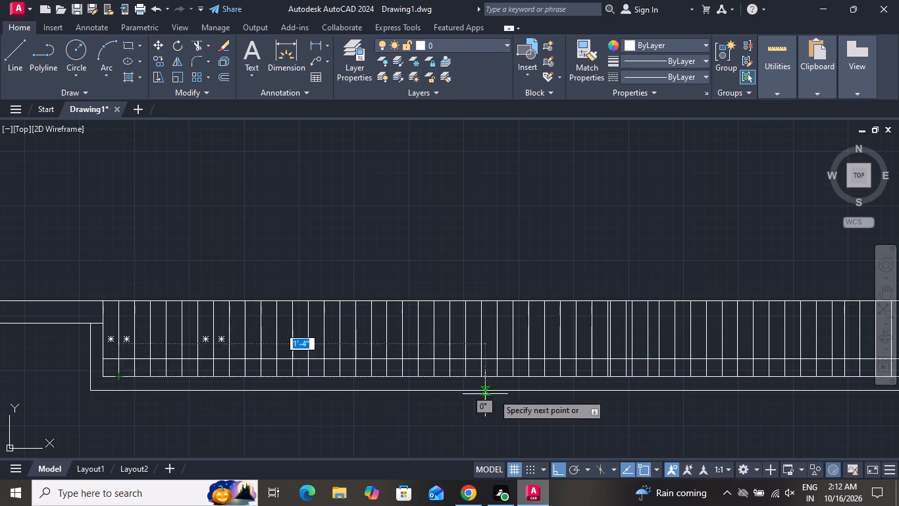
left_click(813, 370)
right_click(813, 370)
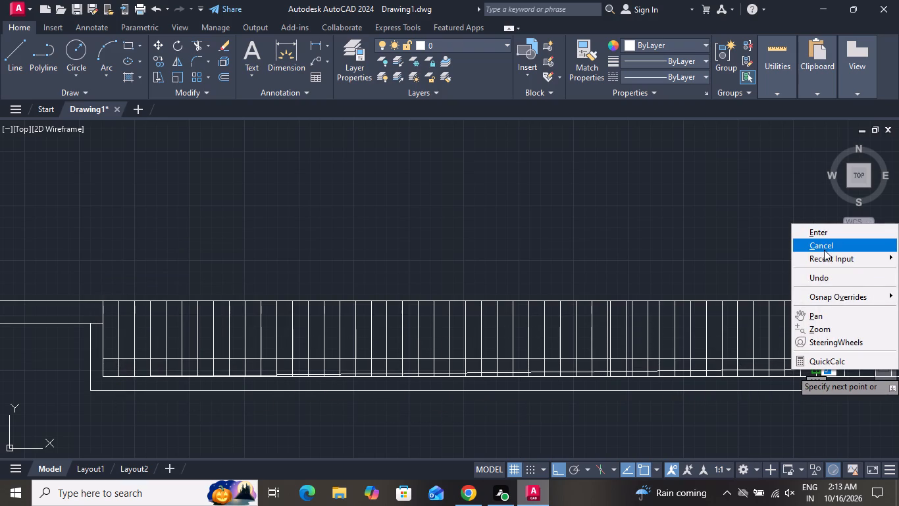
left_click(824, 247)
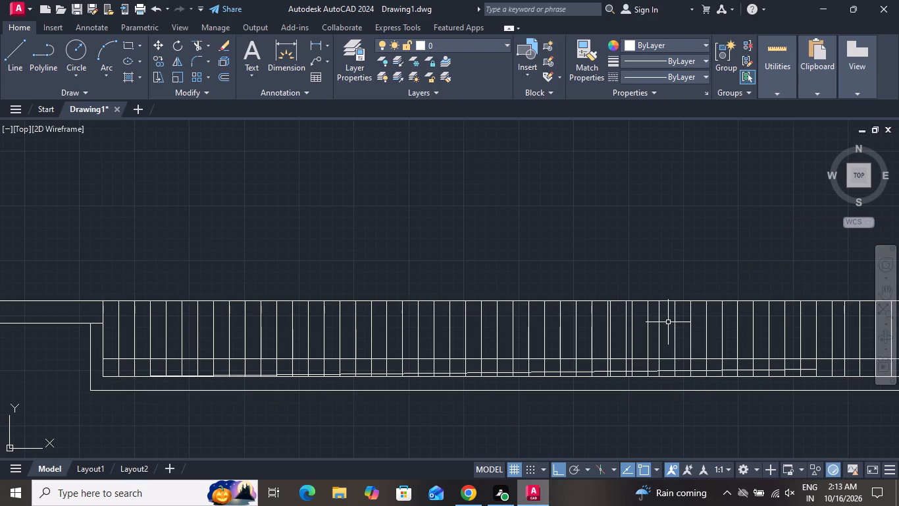
Fence-trim the left-hand band's rectangles below the new lower parapet line, and trim the outer bottom line near the band junction.
left_click(197, 45)
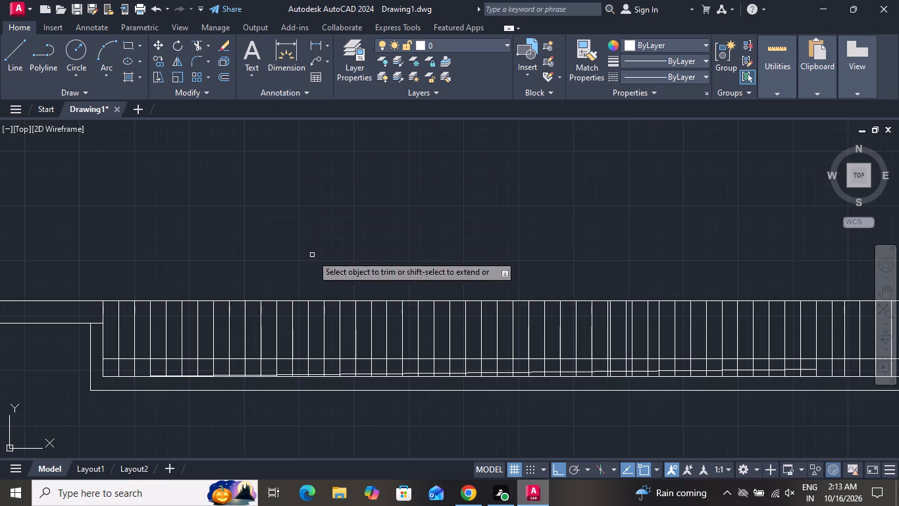
scroll(126, 378, "up", 1)
left_click(111, 363)
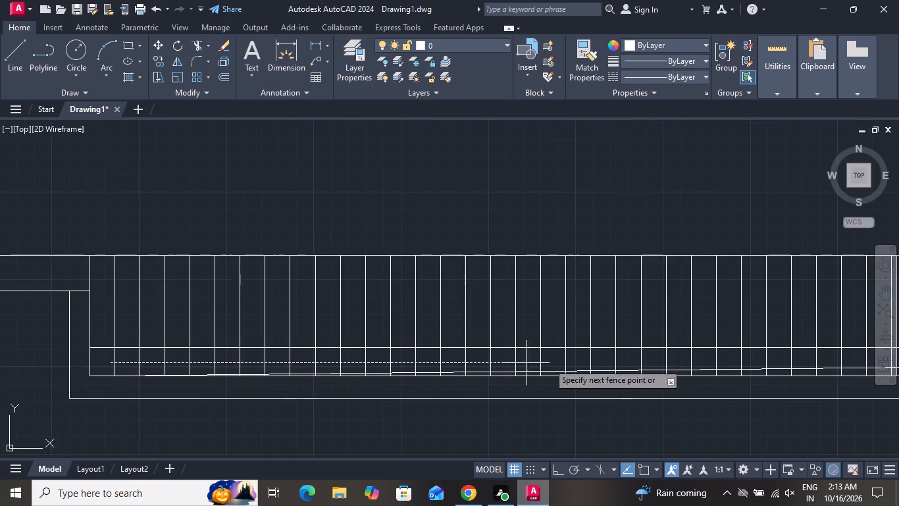
scroll(782, 366, "down", 2)
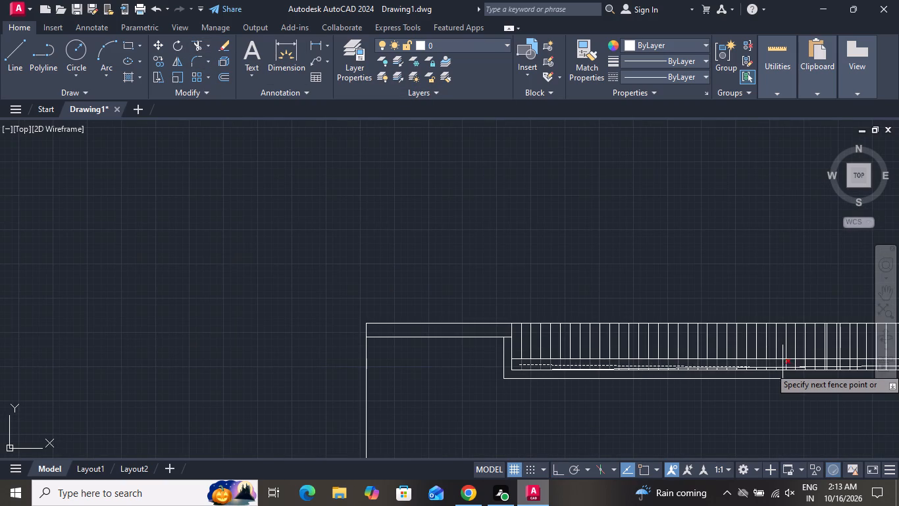
scroll(708, 382, "down", 4)
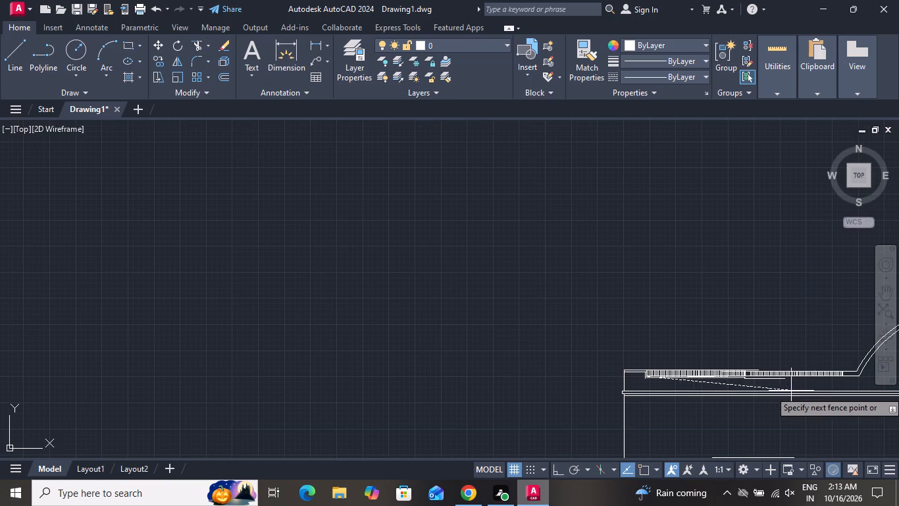
scroll(775, 391, "up", 2)
scroll(711, 364, "up", 3)
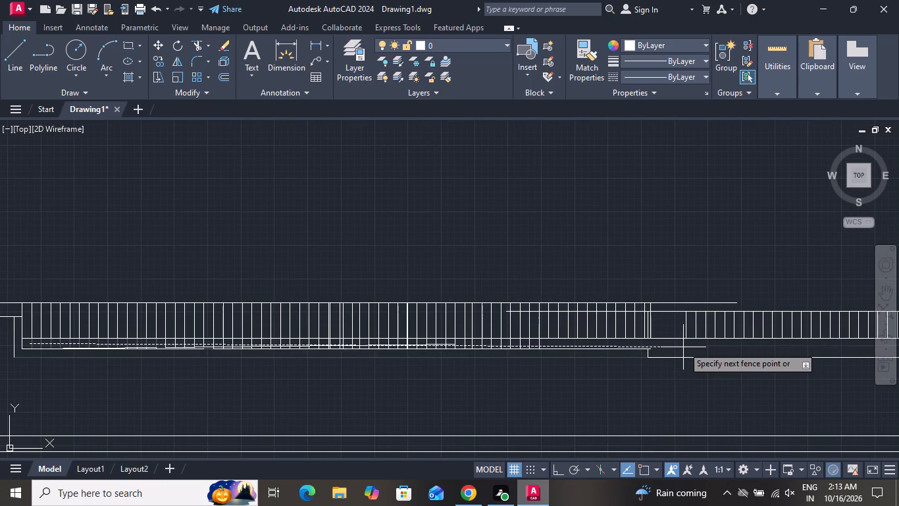
left_click(683, 347)
left_click(683, 347)
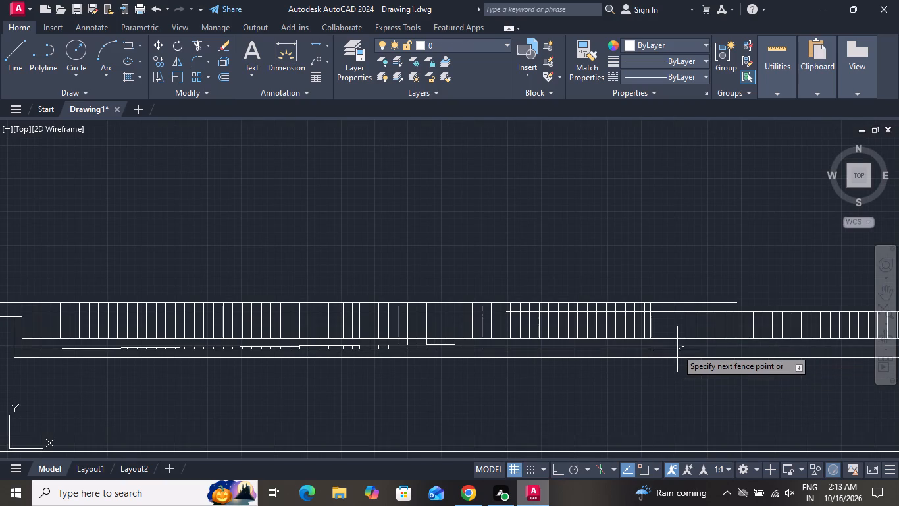
left_click(654, 374)
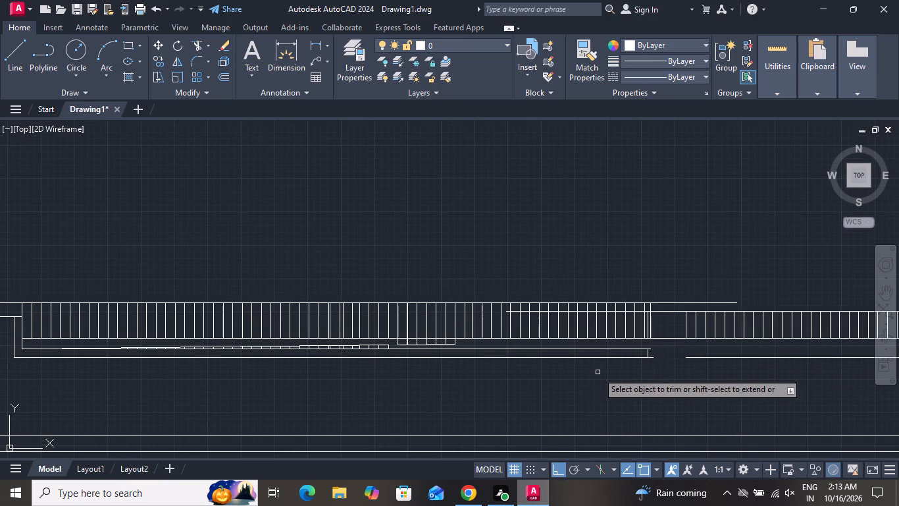
Fence-trim the remaining rectangle sides below the lower parapet line mid-band, along with pieces of the sloped and bottom edges beneath them.
scroll(446, 353, "up", 1)
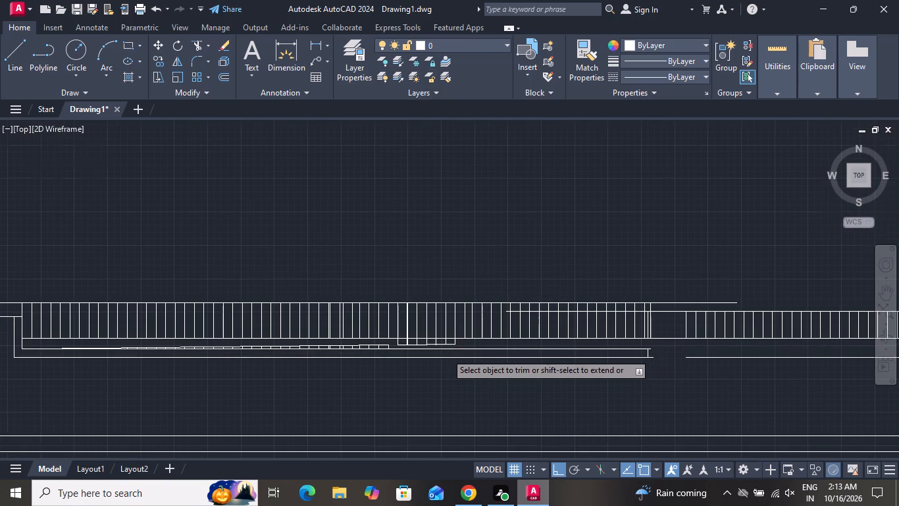
scroll(446, 353, "up", 2)
left_click(493, 322)
left_click(477, 413)
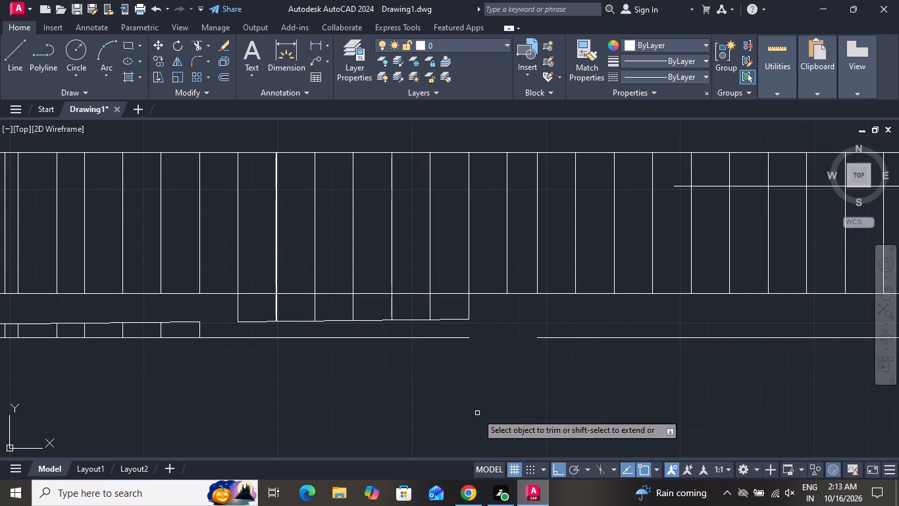
left_click(490, 312)
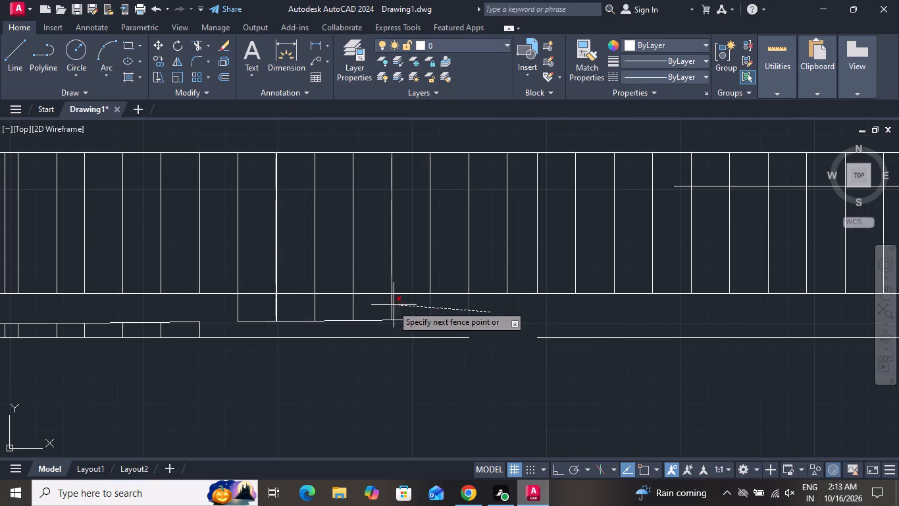
left_click(223, 308)
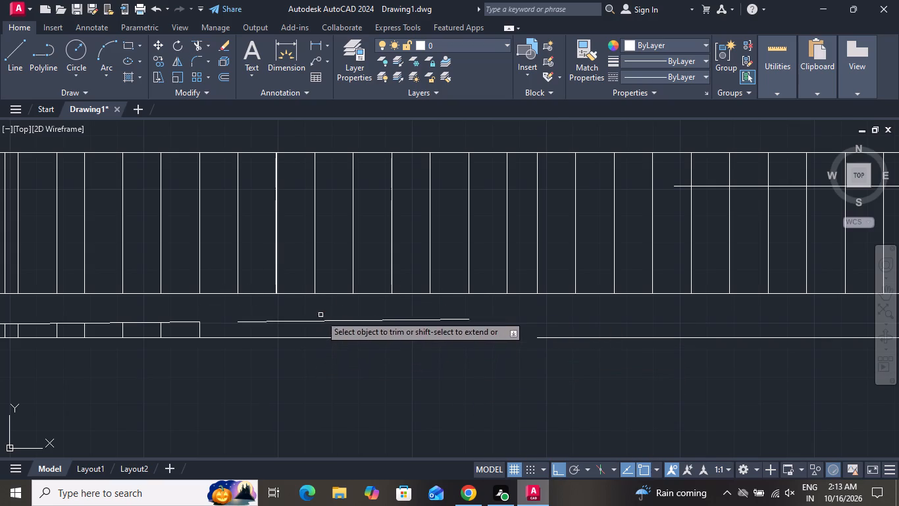
left_click(323, 308)
left_click(330, 390)
scroll(475, 425, "down", 2)
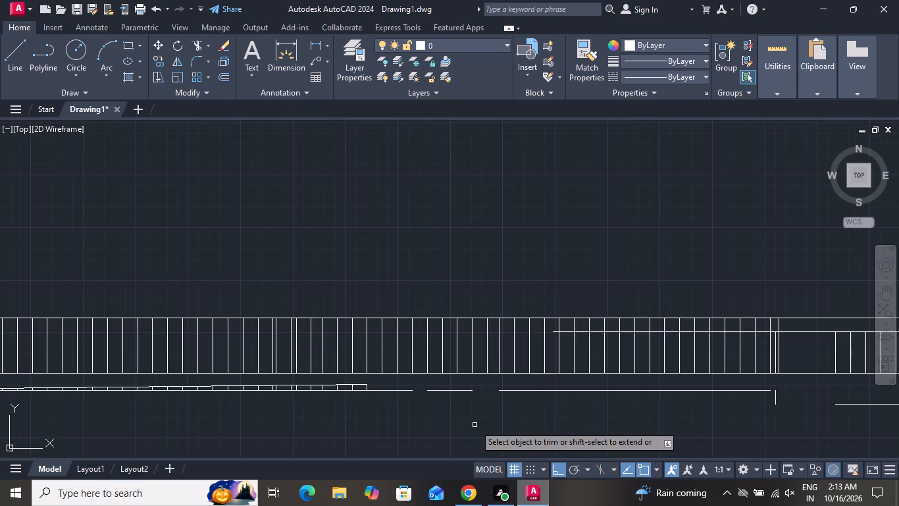
scroll(475, 425, "down", 1)
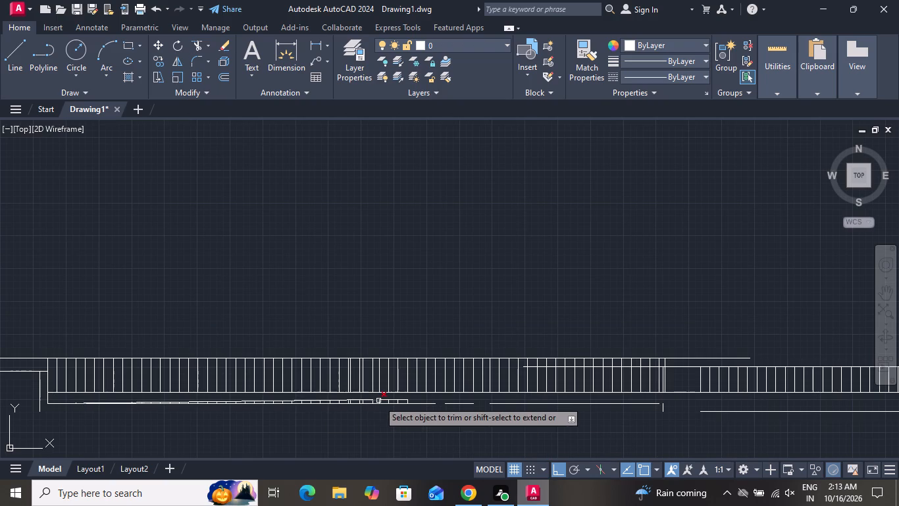
right_click(411, 401)
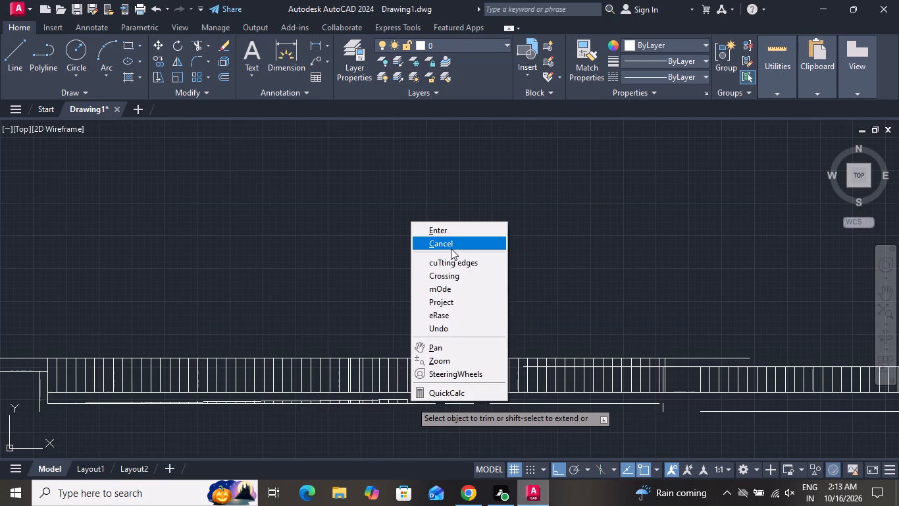
left_click(451, 248)
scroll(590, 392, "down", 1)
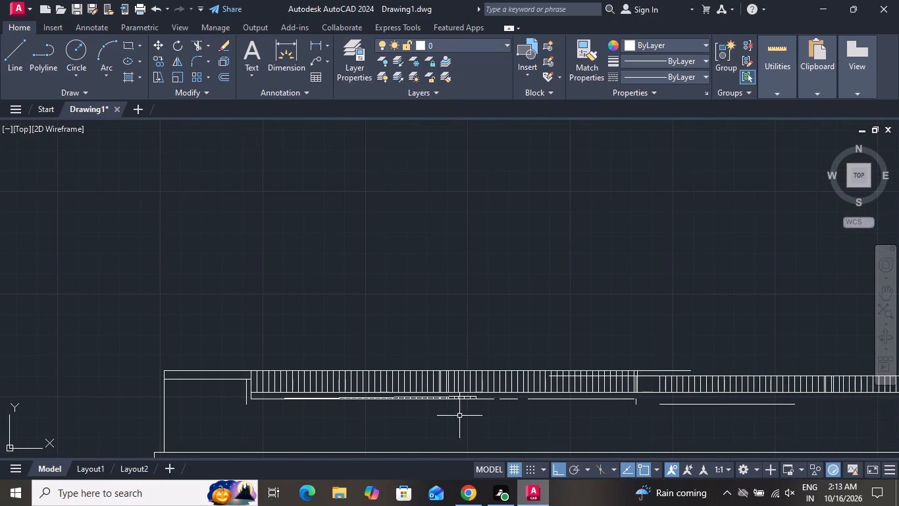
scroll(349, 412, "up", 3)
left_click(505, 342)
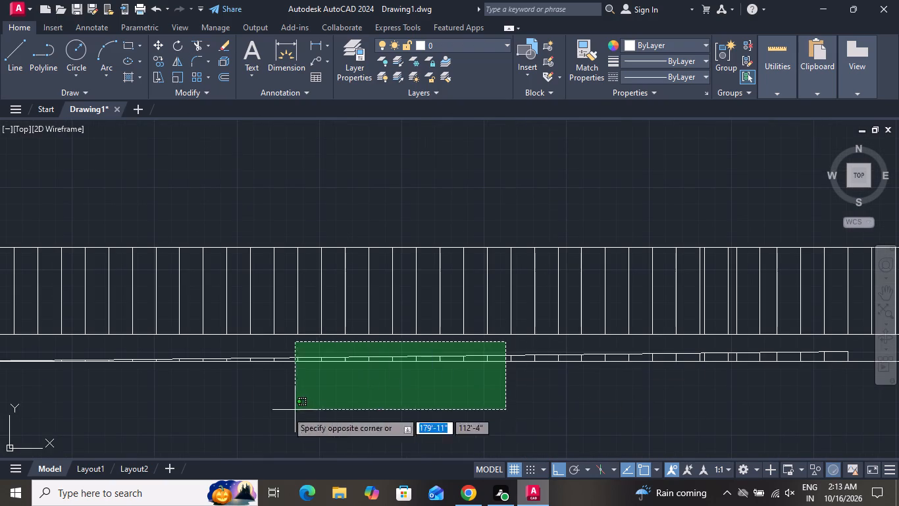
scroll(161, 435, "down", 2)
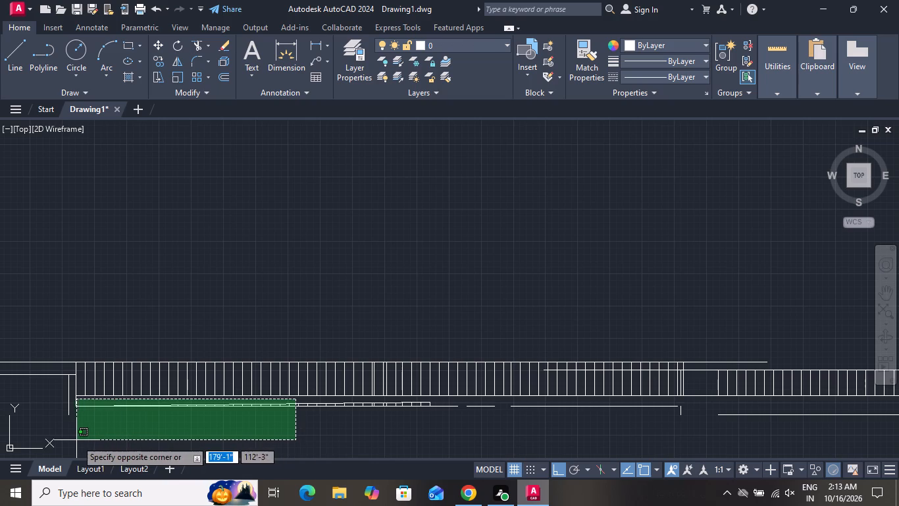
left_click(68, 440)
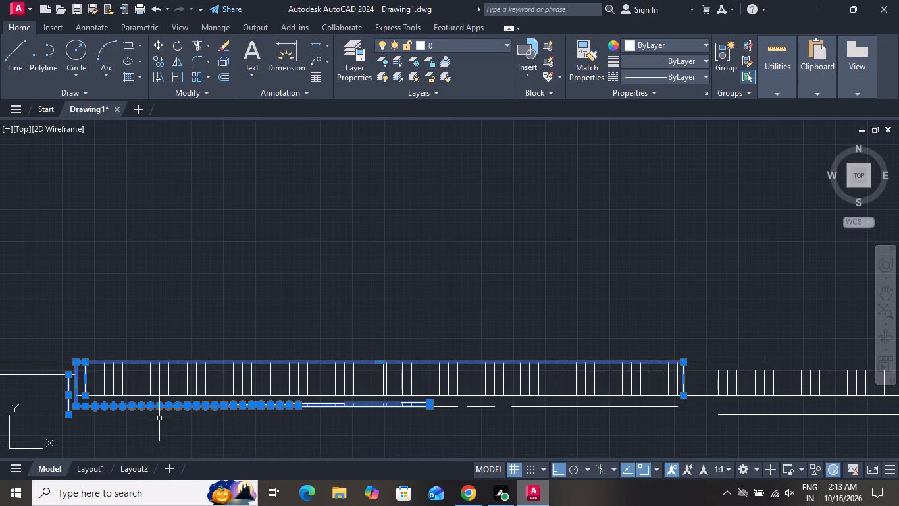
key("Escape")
Delete the sloped line and the leftover rectangle stubs and bottom edges beneath the middle of the left-hand band.
left_click(514, 403)
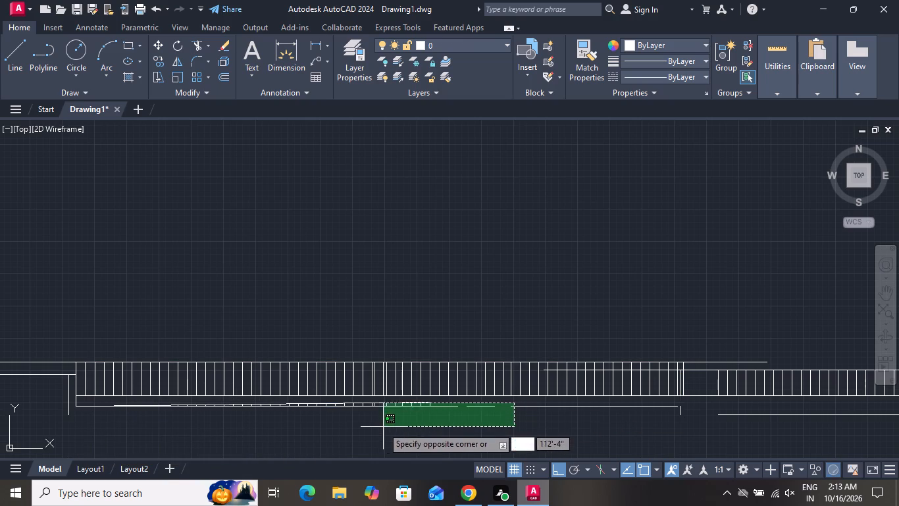
left_click(372, 429)
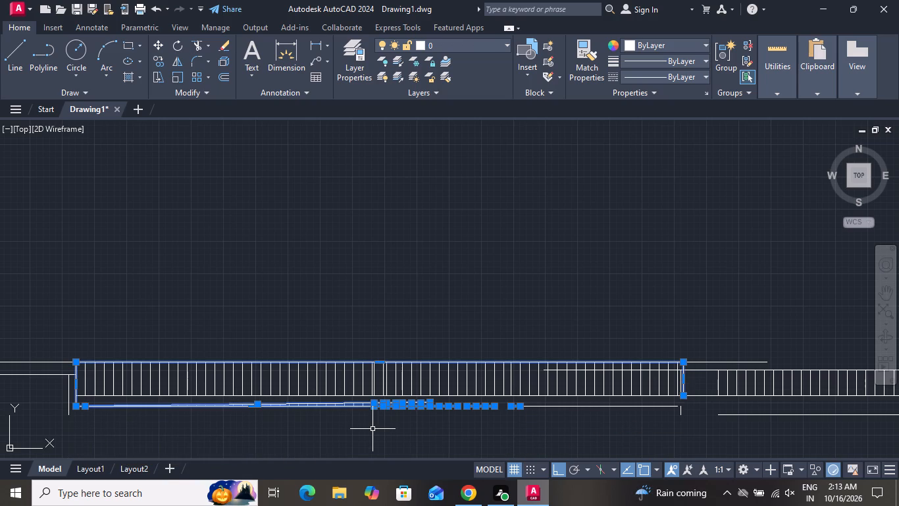
key("Delete")
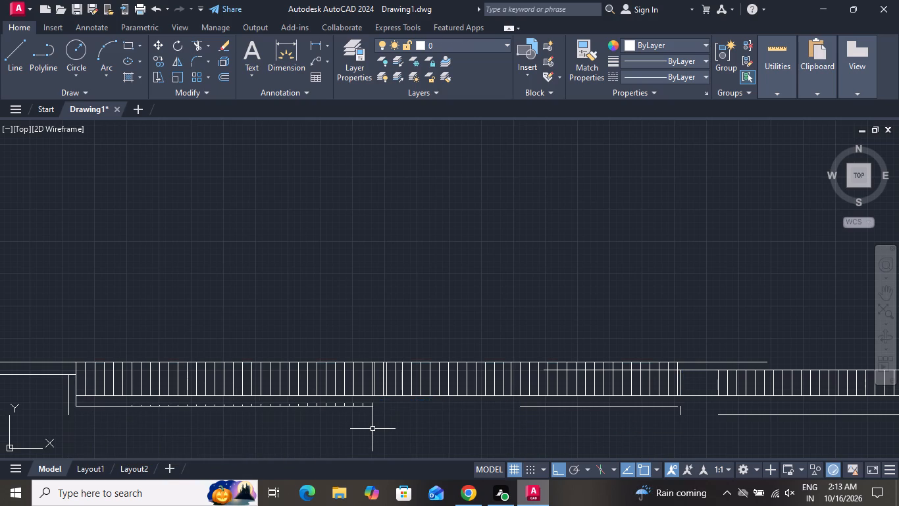
scroll(372, 429, "down", 1)
scroll(342, 408, "up", 2)
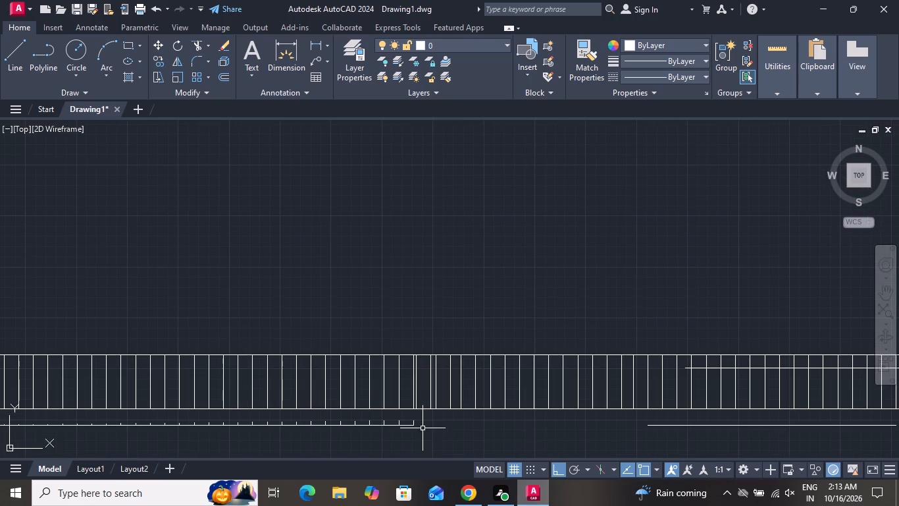
left_click(423, 419)
left_click(218, 453)
key("Delete")
Delete the leftover rectangle stubs and bottom edges beneath the start of the left-hand band.
scroll(328, 417, "down", 2)
scroll(264, 424, "up", 2)
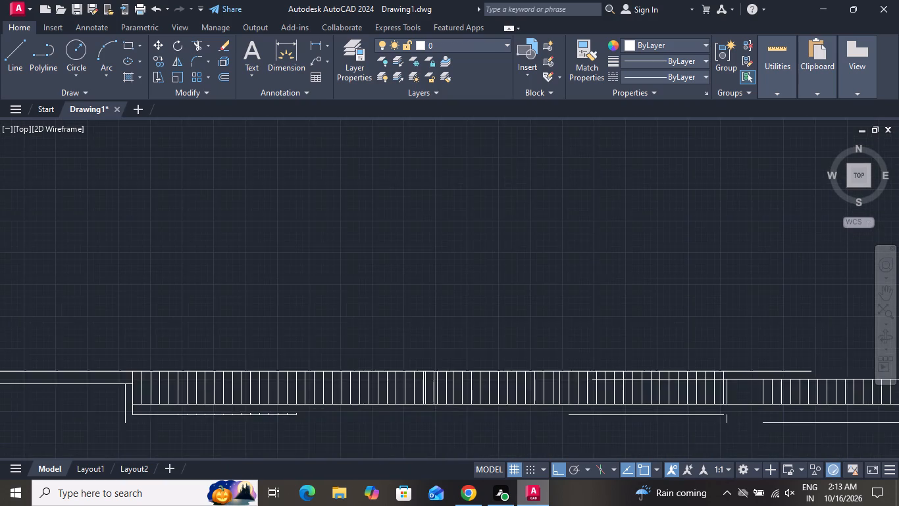
left_click(324, 402)
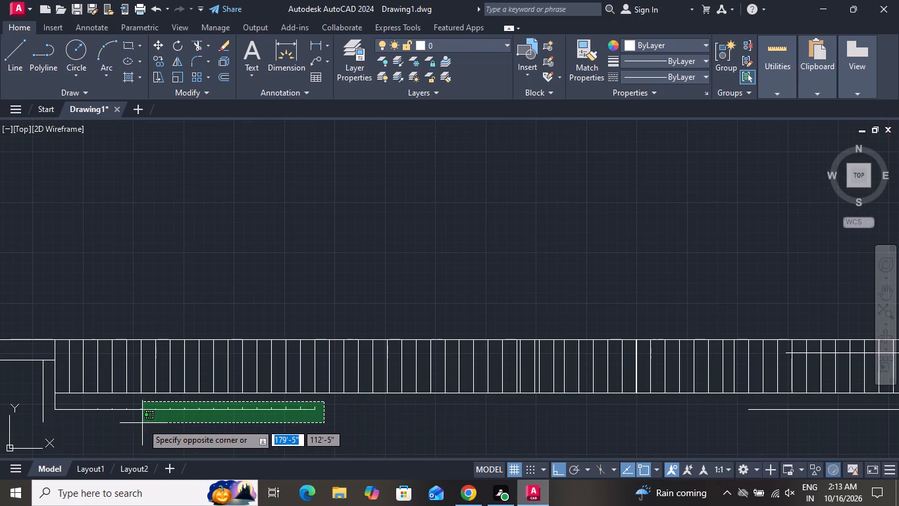
left_click(70, 429)
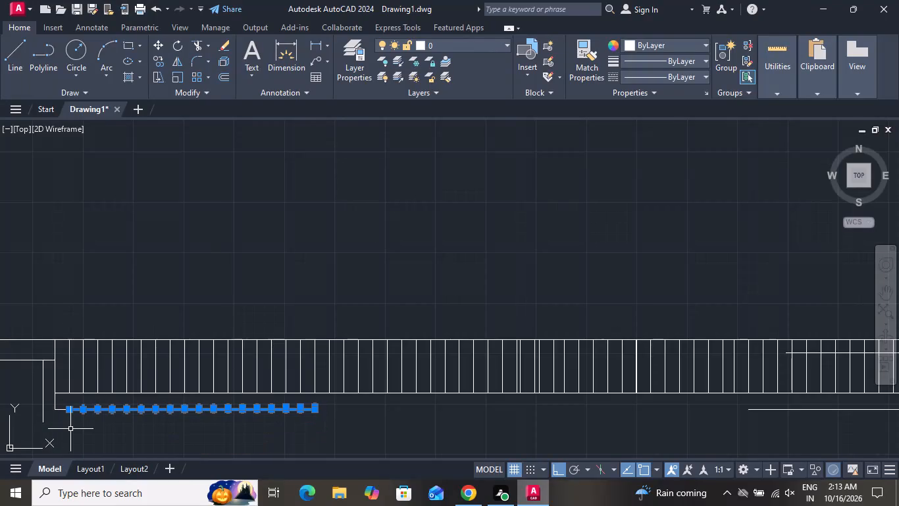
key("Delete")
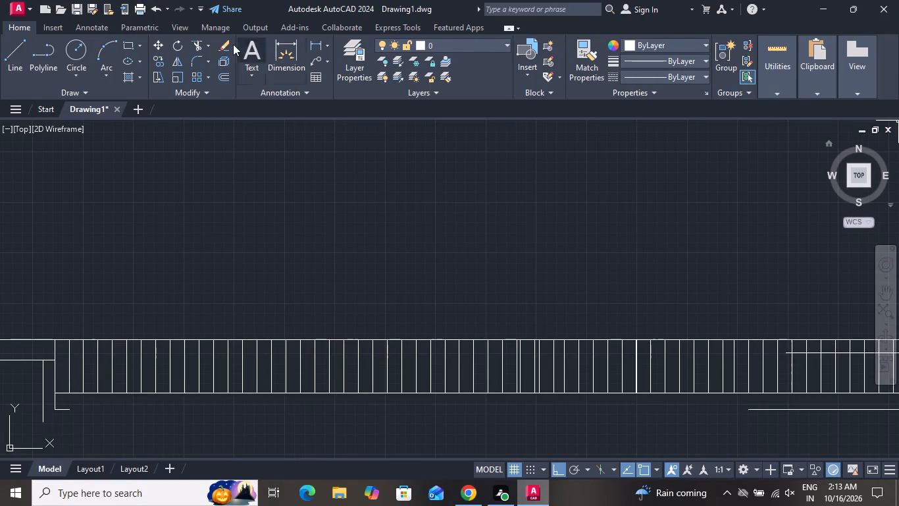
Trim the inner horizontal line's overhang before the left-hand band, plus the first rectangle's side and bottom edge below the lower parapet line.
left_click(192, 41)
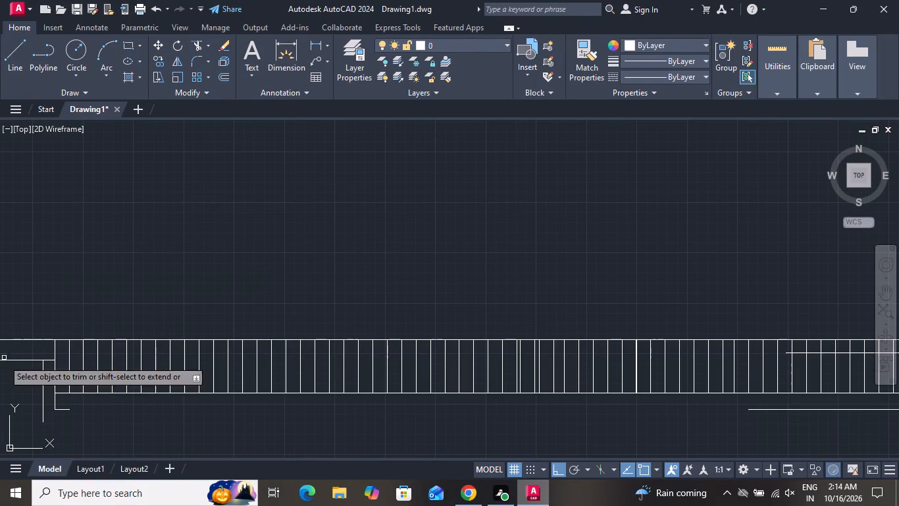
scroll(14, 389, "up", 4)
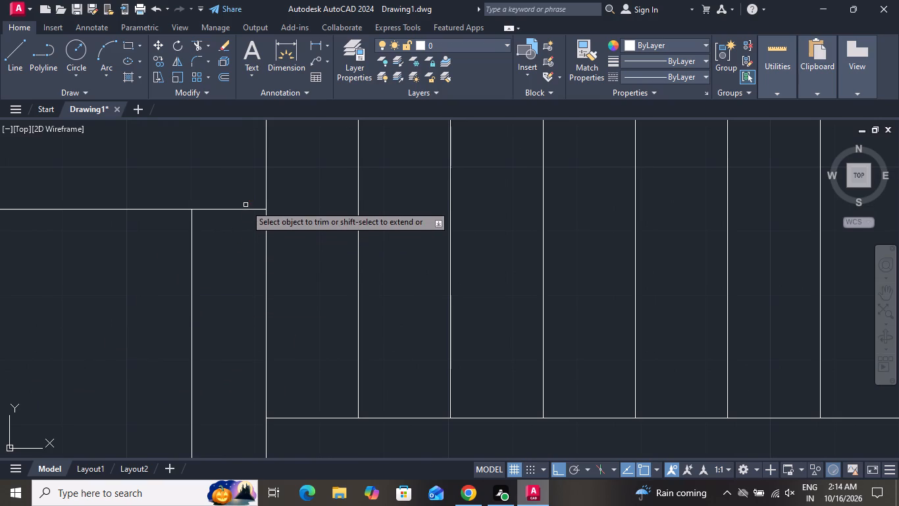
left_click(245, 213)
left_click(244, 171)
scroll(259, 177, "up", 1)
scroll(259, 177, "down", 2)
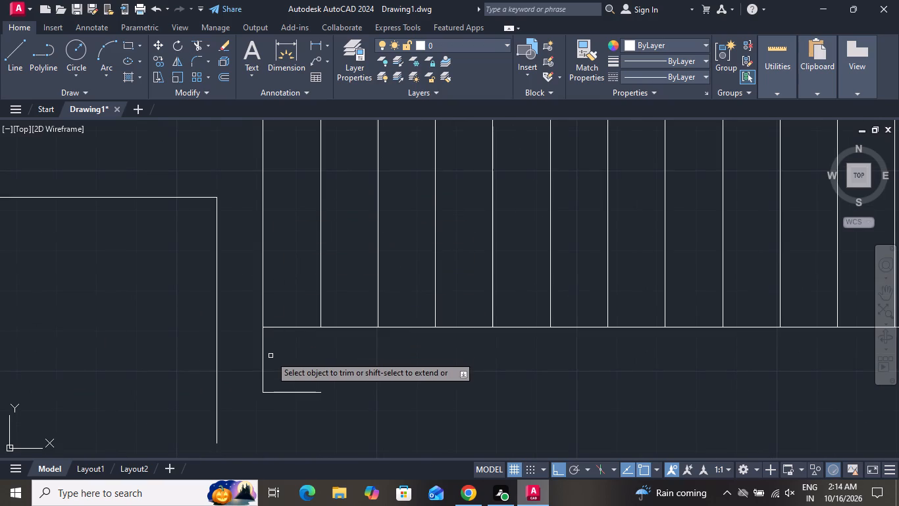
left_click(270, 356)
left_click(242, 352)
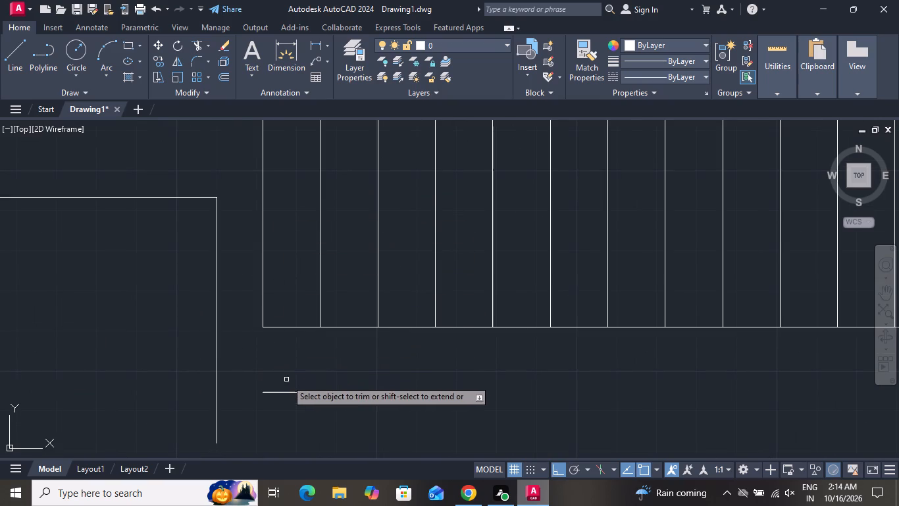
left_click(286, 379)
left_click(276, 412)
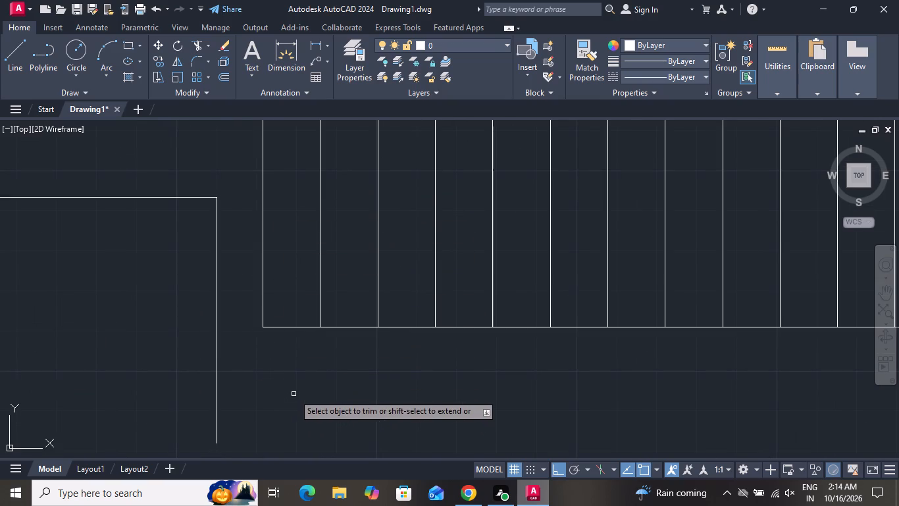
scroll(294, 394, "down", 3)
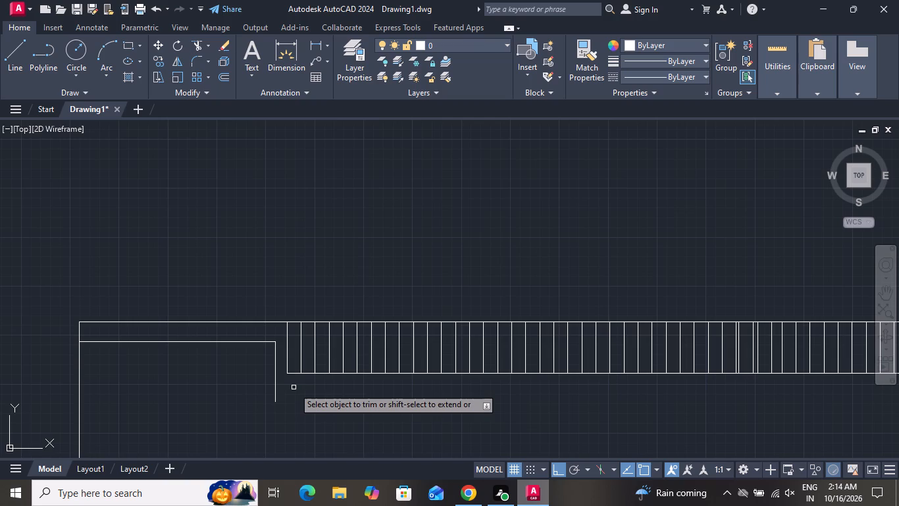
scroll(294, 387, "down", 2)
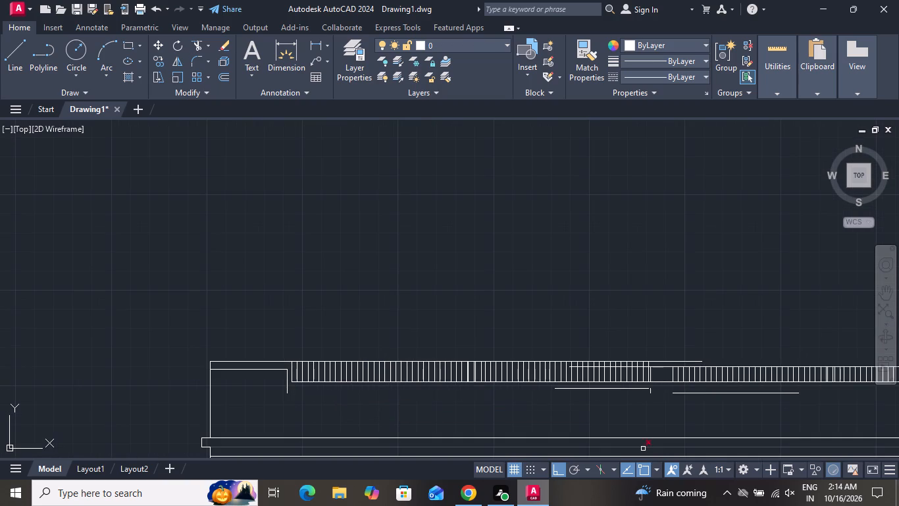
right_click(613, 255)
left_click(636, 281)
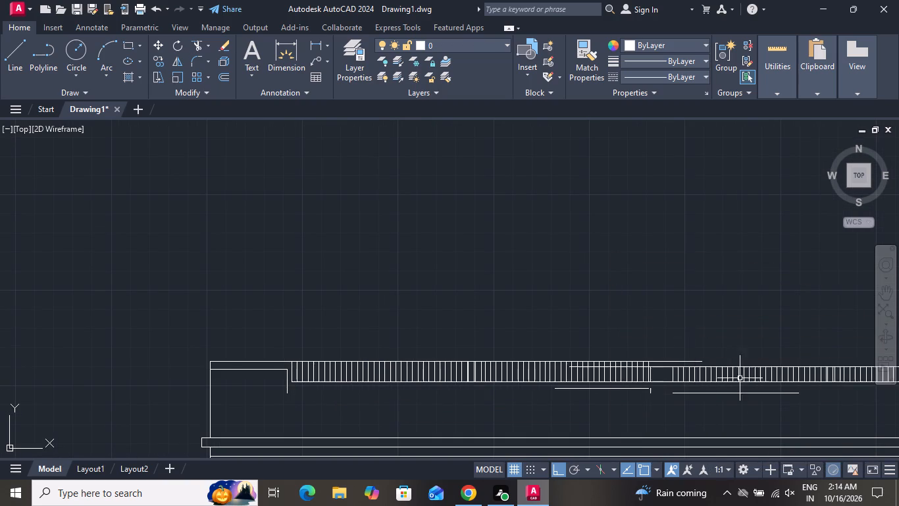
Delete the remaining bottom edges and short vertical stub beneath the band junction and the start of the right-hand band.
scroll(750, 392, "up", 2)
scroll(787, 401, "down", 1)
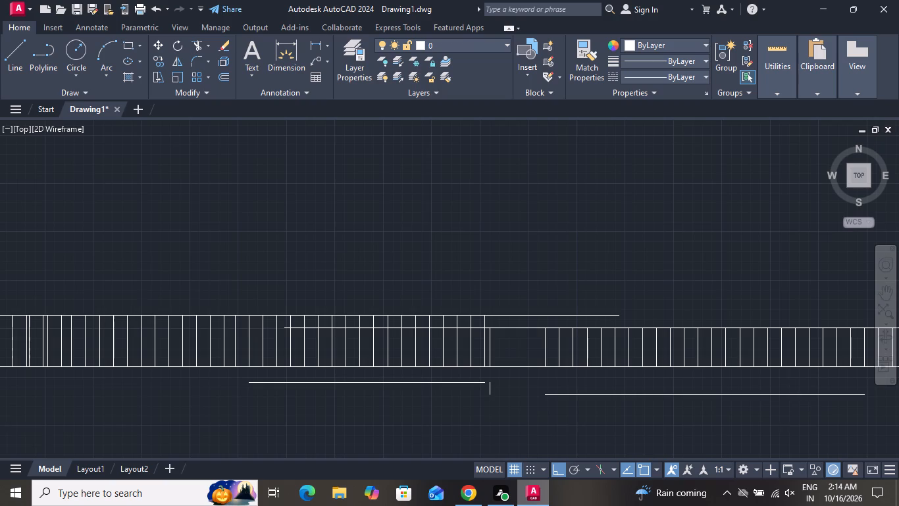
scroll(787, 401, "down", 1)
scroll(730, 395, "down", 2)
scroll(808, 410, "up", 2)
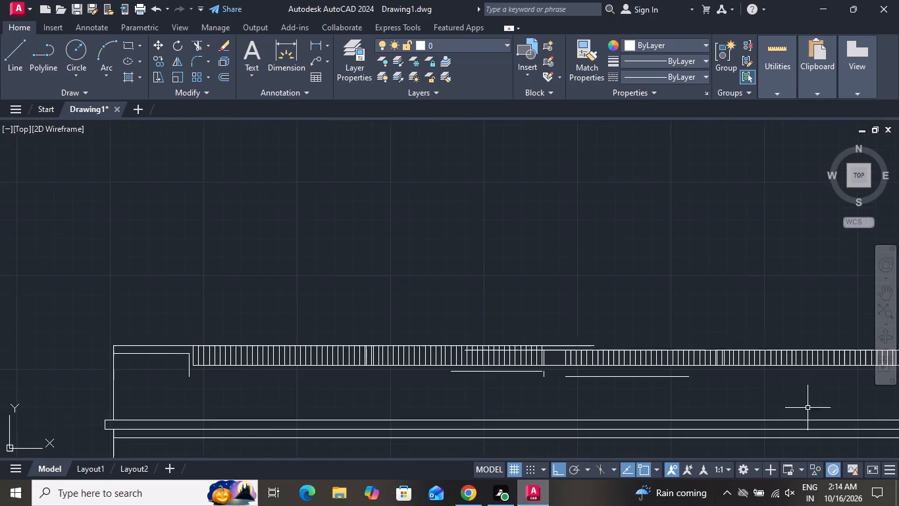
scroll(711, 374, "up", 2)
left_click(660, 370)
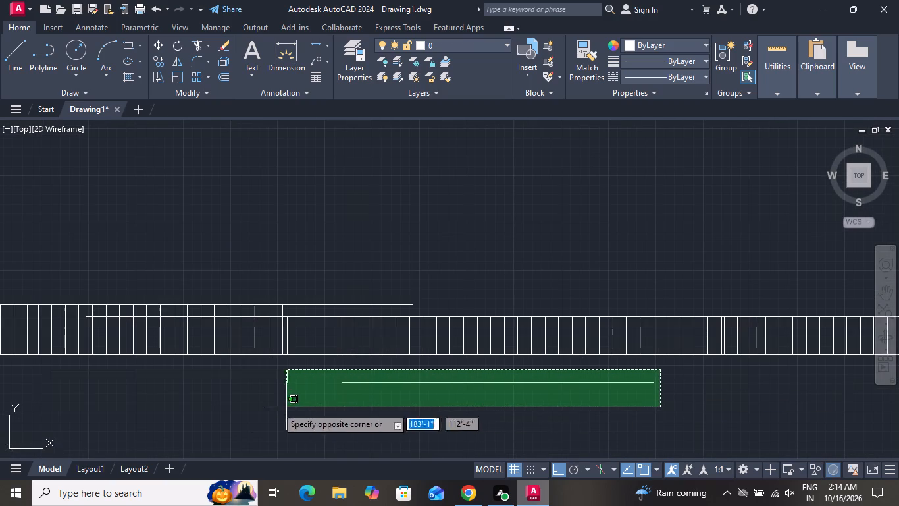
left_click(34, 403)
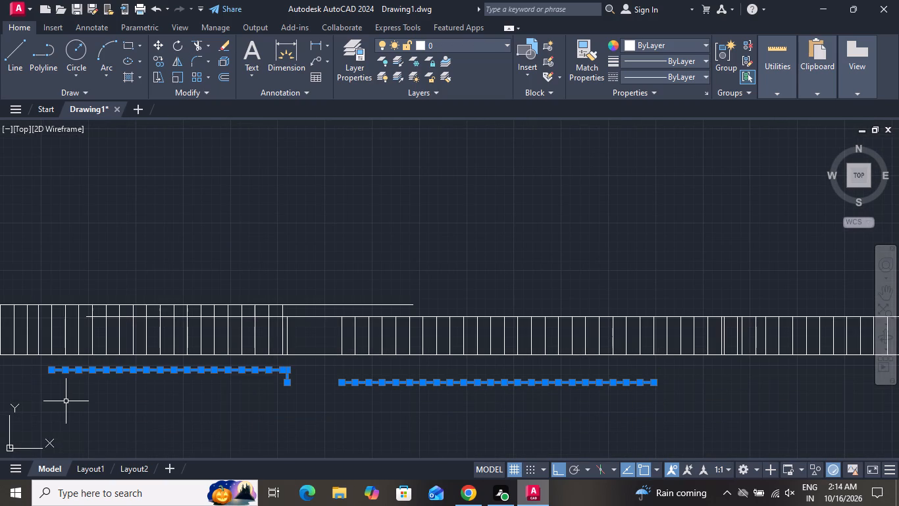
key("Delete")
Draw a short horizontal line from the first rectangle's bottom corner to the adjacent vertical of the inner parapet outline.
scroll(582, 399, "down", 3)
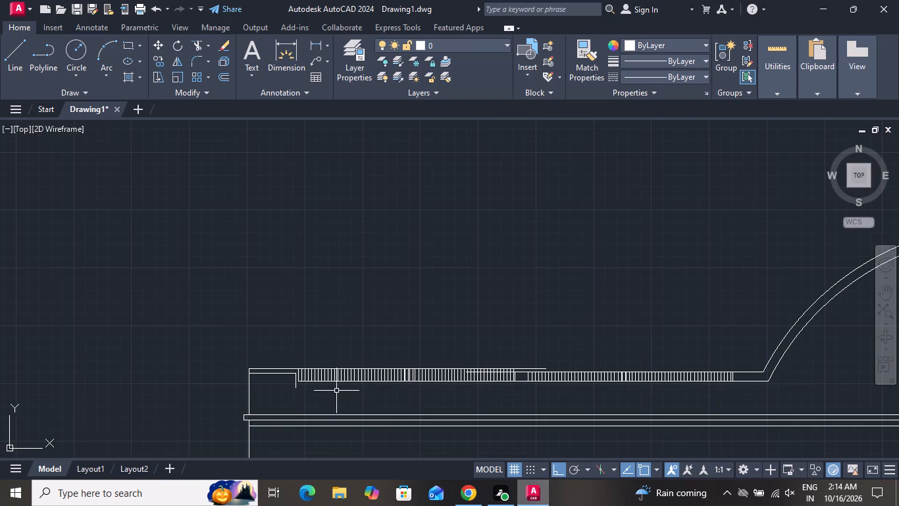
scroll(282, 394, "up", 6)
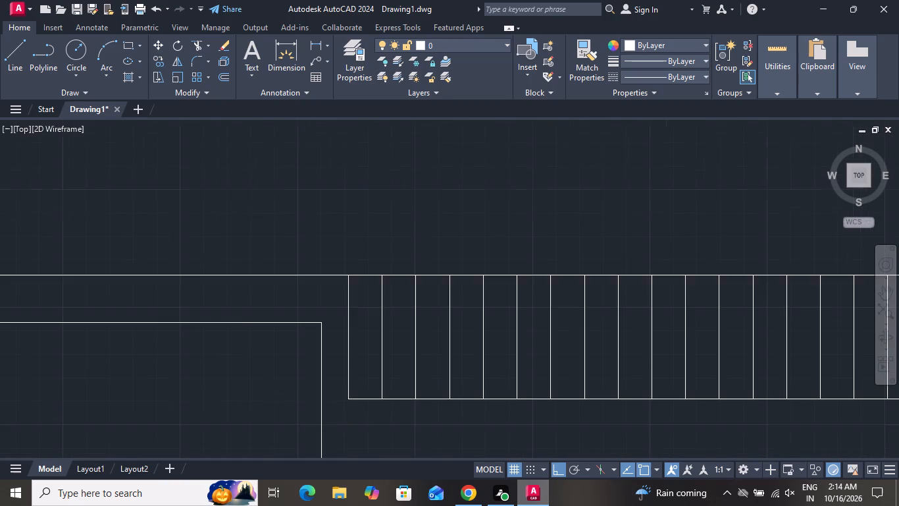
scroll(309, 343, "down", 3)
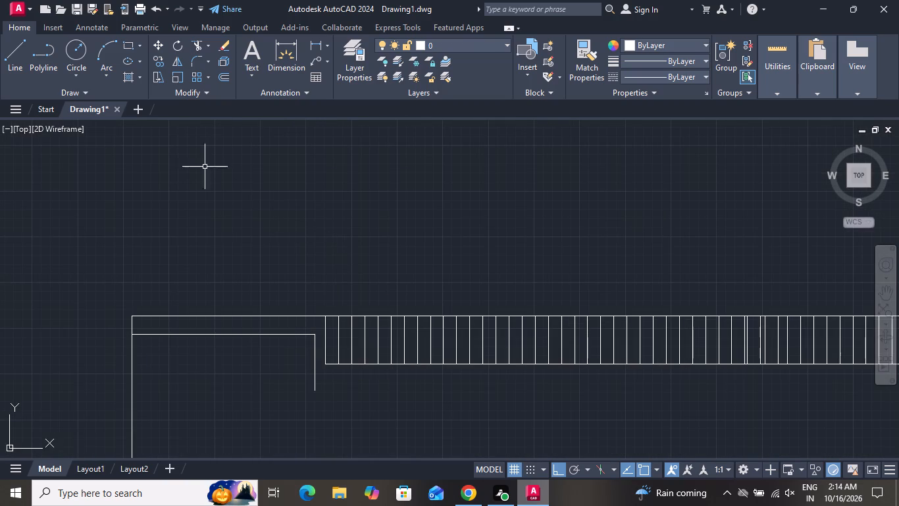
left_click(0, 49)
left_click(23, 56)
scroll(349, 382, "up", 1)
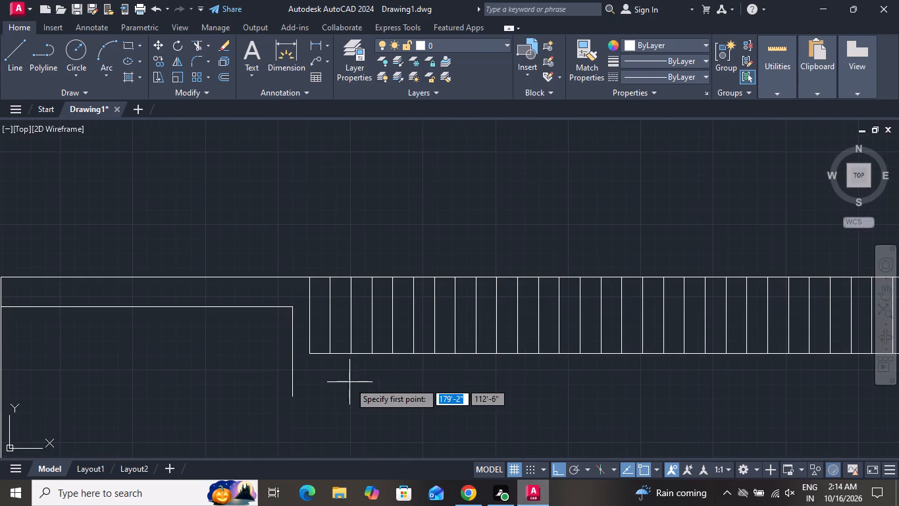
left_click(309, 353)
left_click(295, 353)
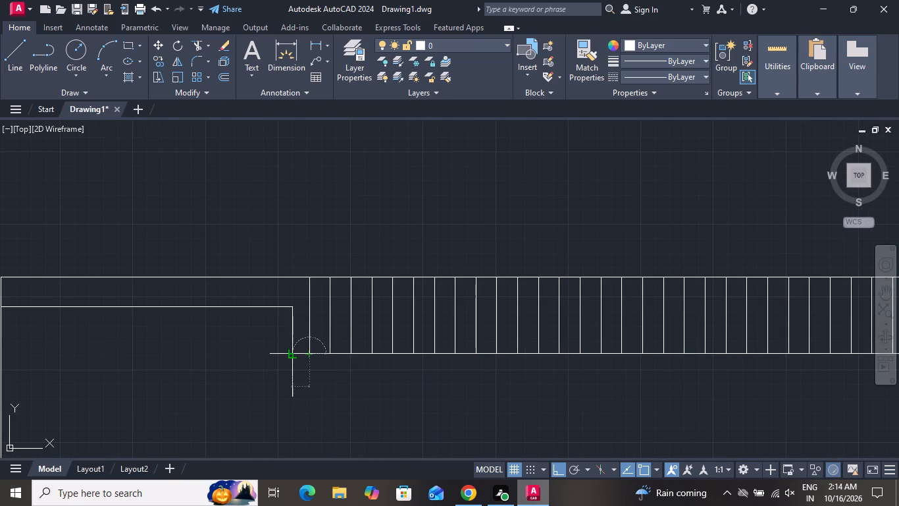
right_click(295, 353)
left_click(332, 227)
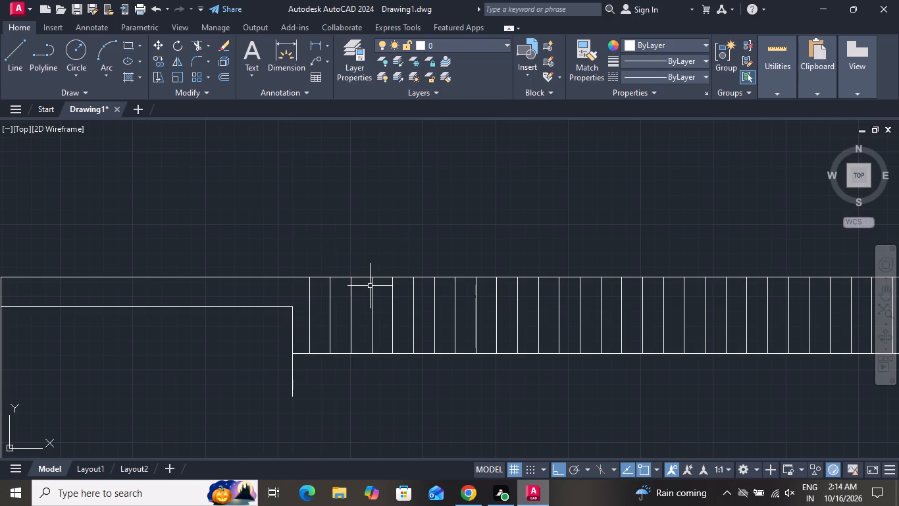
key("Delete")
Trim the inner outline's vertical line where it hangs below the new short connecting line.
left_click(197, 44)
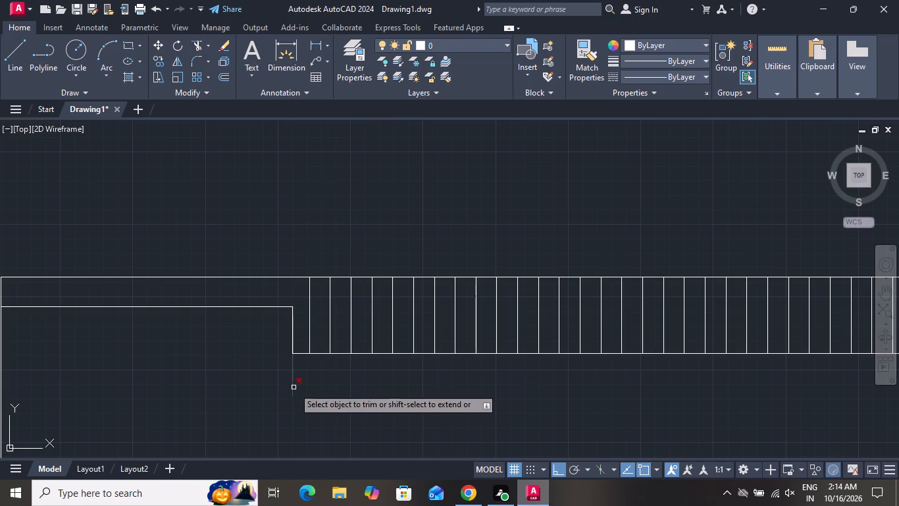
left_click(306, 387)
left_click(256, 375)
key("Delete")
scroll(473, 391, "down", 2)
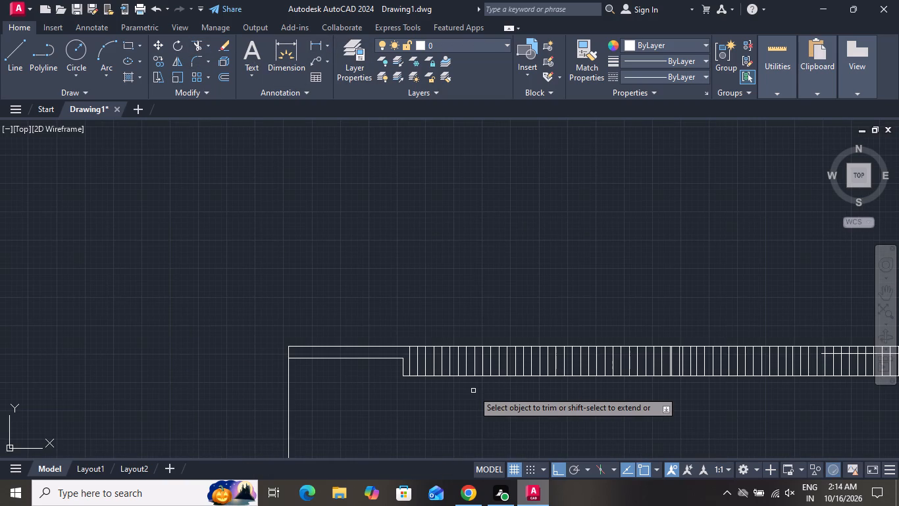
scroll(473, 391, "down", 1)
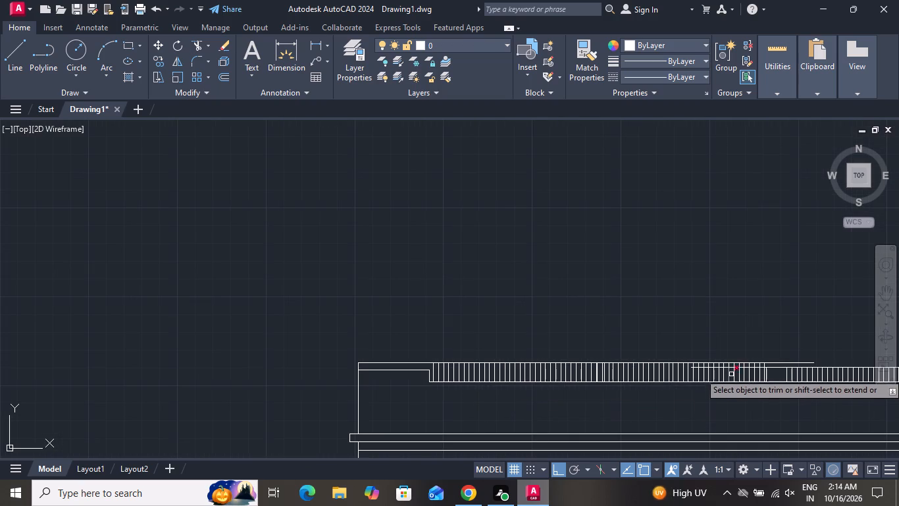
scroll(805, 364, "up", 2)
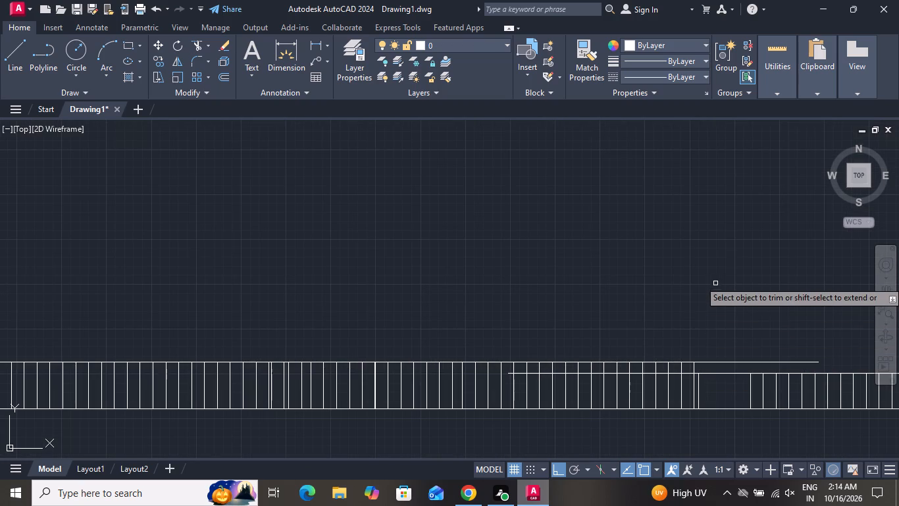
right_click(712, 278)
left_click_drag(715, 298, 705, 300)
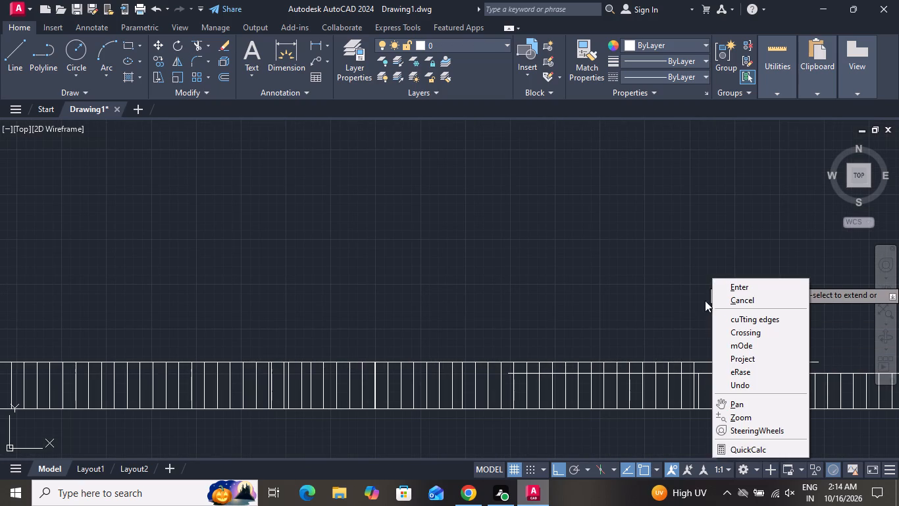
left_click_drag(705, 300, 704, 300)
Trim the overlapping inner horizontal line between the left-hand band's vertical bars, bay by bay back toward the line's free end.
scroll(654, 343, "down", 1)
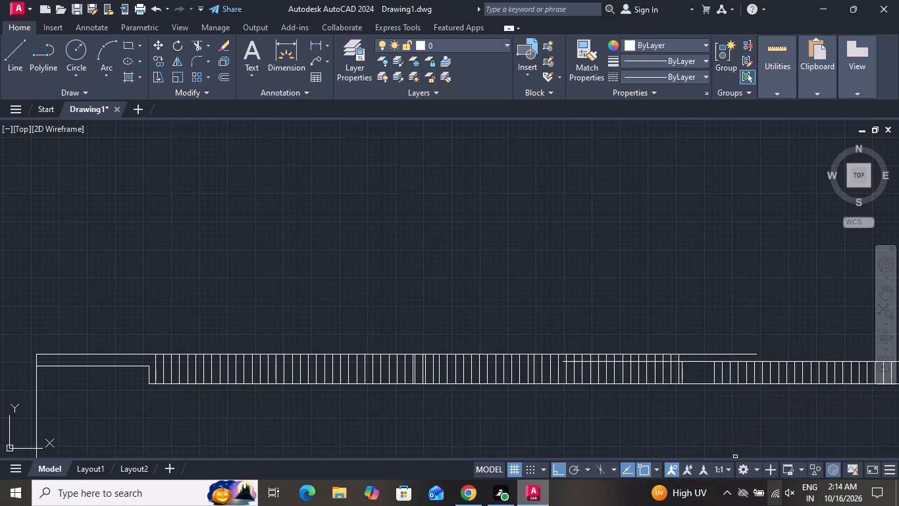
scroll(637, 487, "up", 1)
scroll(638, 360, "up", 2)
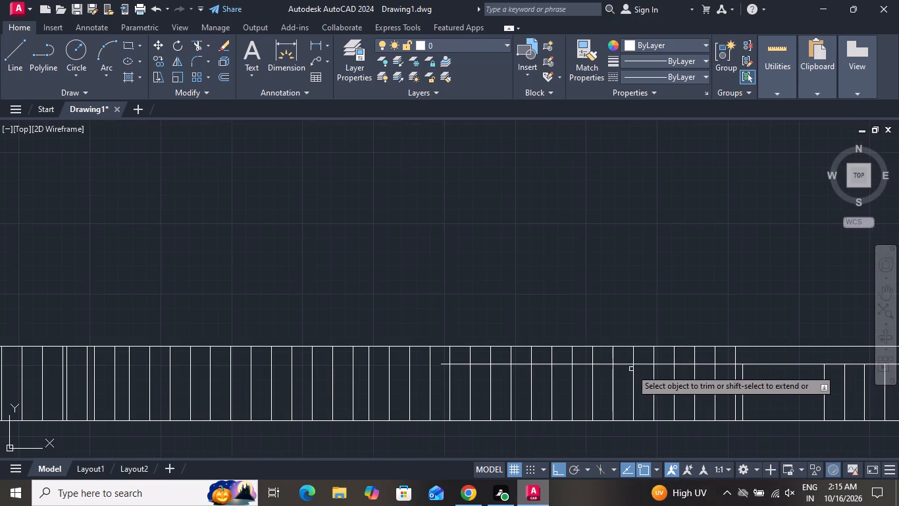
left_click(618, 358)
left_click(621, 395)
left_click(602, 354)
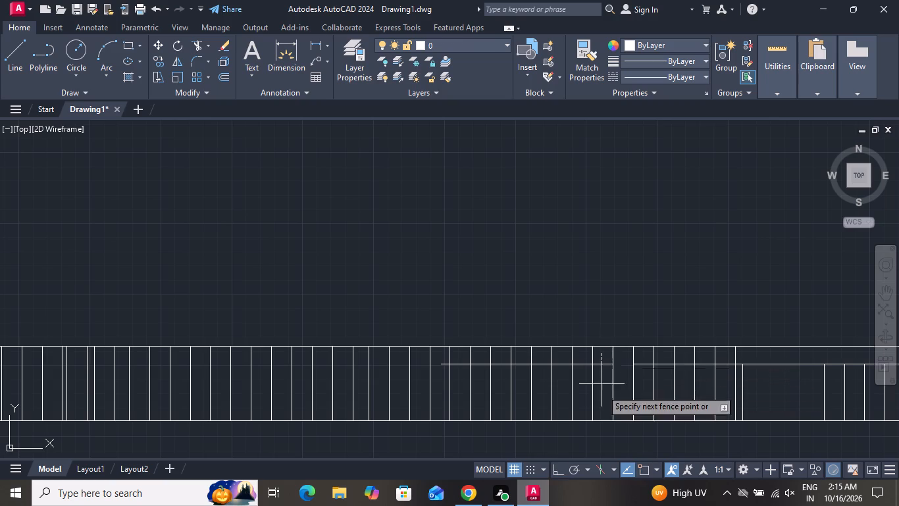
left_click(602, 401)
left_click(578, 360)
left_click(578, 400)
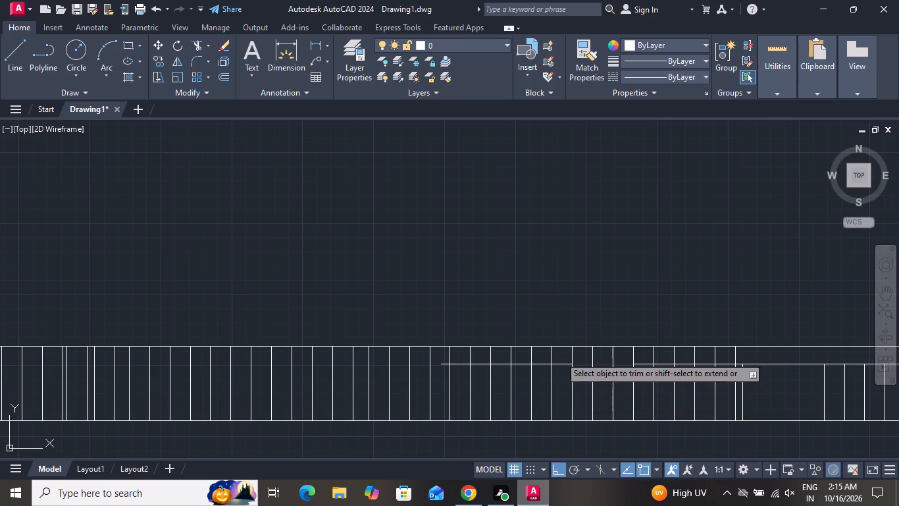
left_click(560, 356)
left_click(558, 385)
left_click_drag(540, 353, 540, 359)
left_click(538, 394)
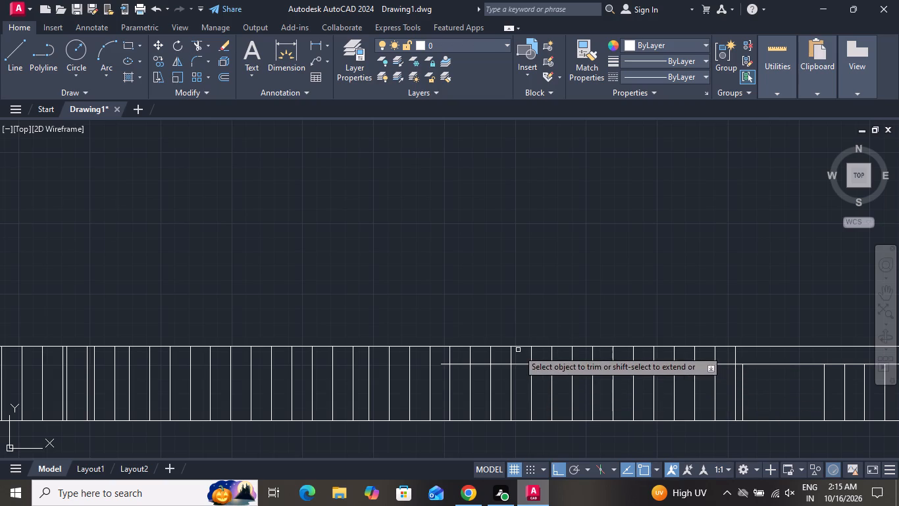
left_click(518, 350)
left_click(521, 380)
left_click(507, 355)
left_click(501, 393)
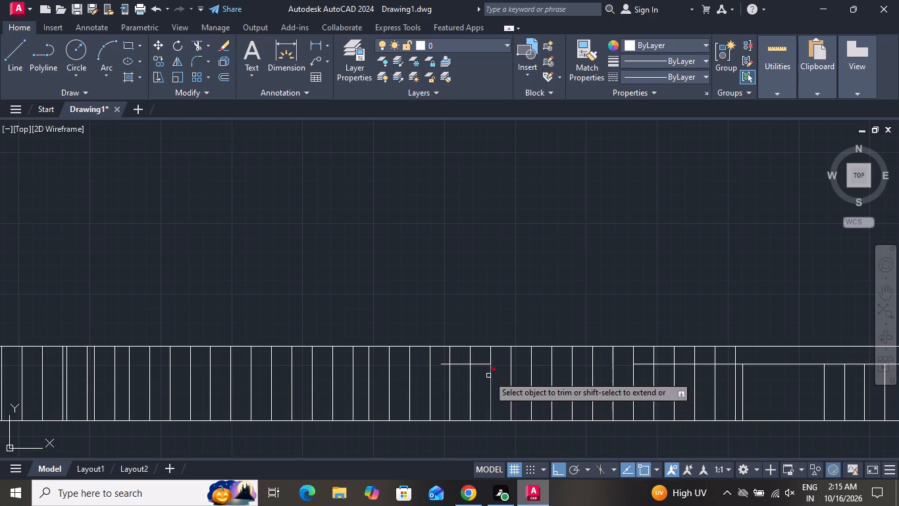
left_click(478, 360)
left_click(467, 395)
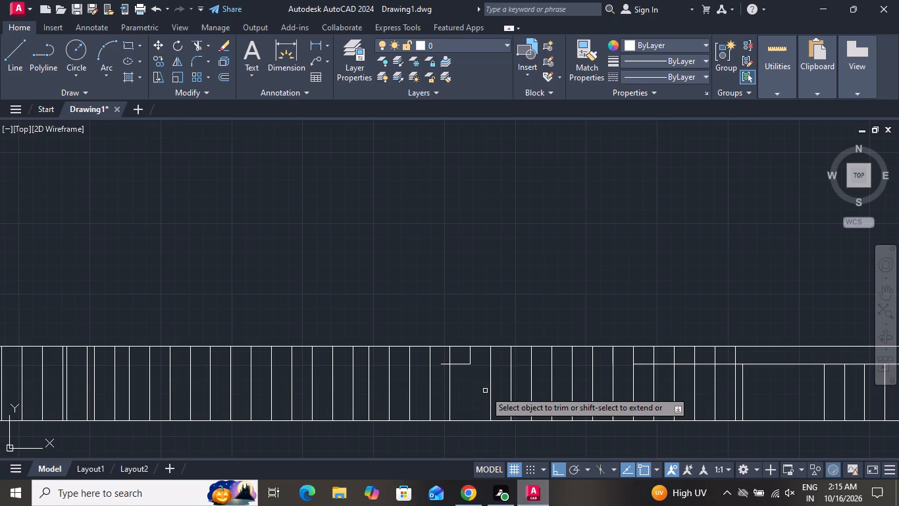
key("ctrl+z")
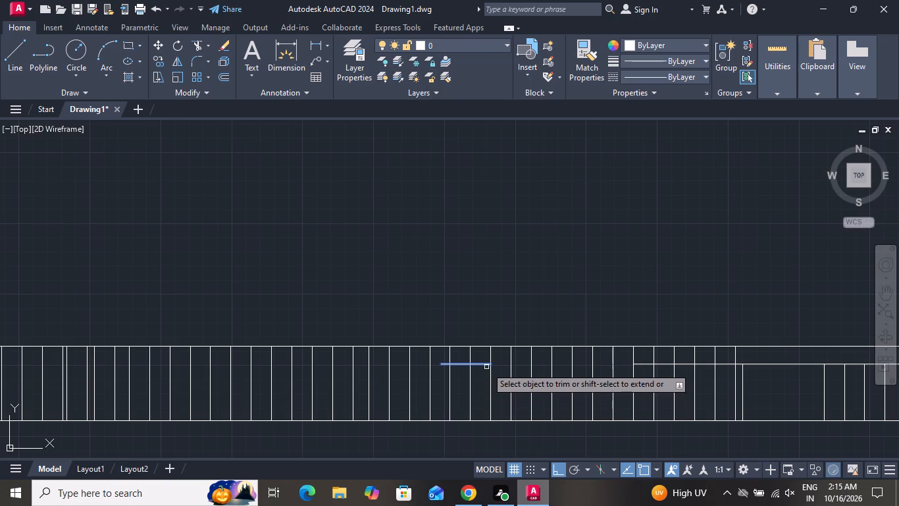
Trim the last bays of the overlapping horizontal line at its free end, including the short stub past the final crossed bar.
left_click(484, 354)
left_click(476, 380)
left_click(458, 360)
left_click(455, 399)
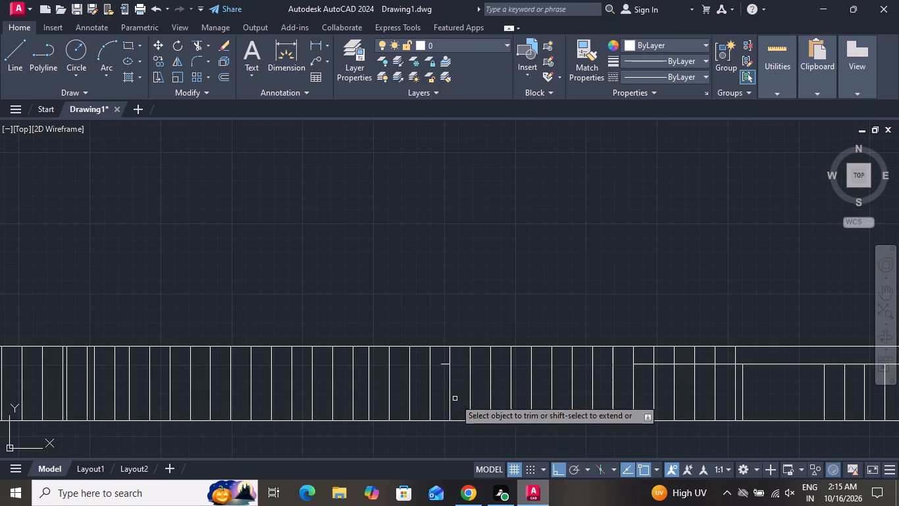
left_click(446, 364)
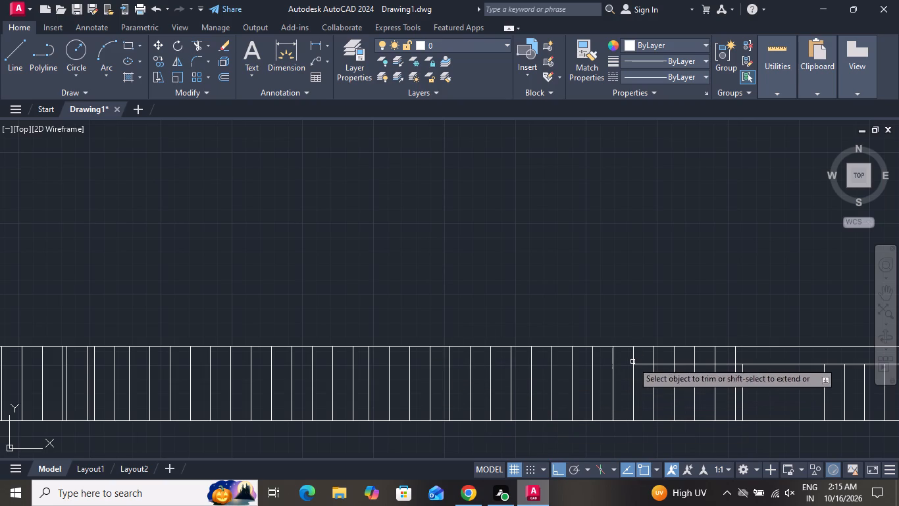
Trim the rest of the overlapping horizontal line between the bars up to the left-hand band's end vertical at the junction.
left_click(642, 356)
left_click(642, 393)
left_click(671, 354)
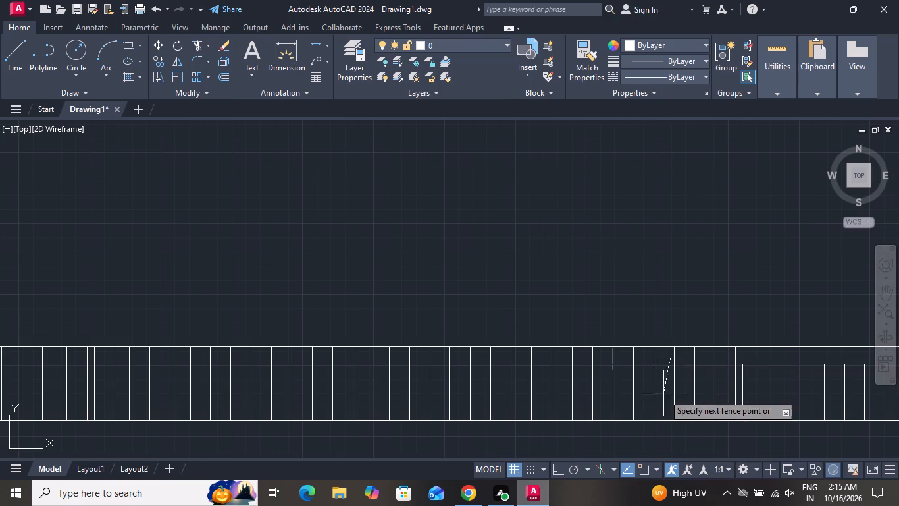
left_click(663, 394)
left_click(686, 361)
left_click(682, 404)
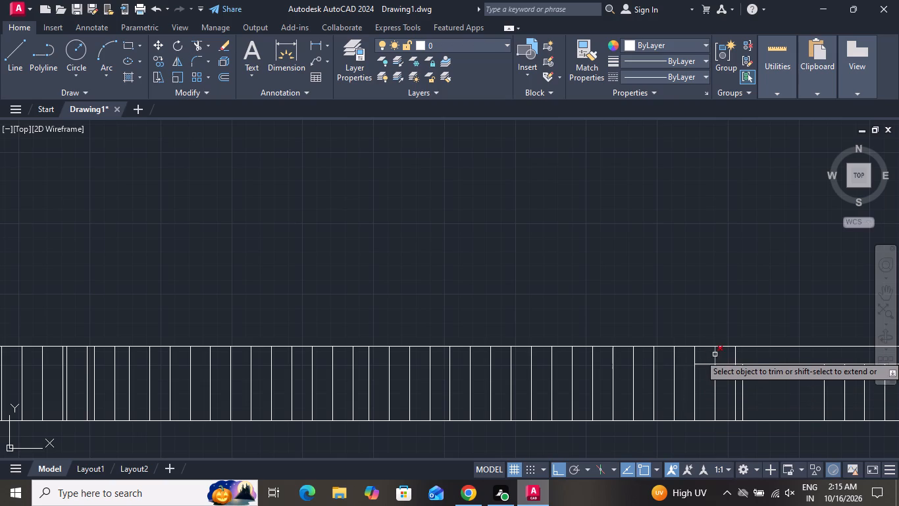
left_click(706, 356)
left_click(702, 387)
left_click(729, 357)
left_click(726, 389)
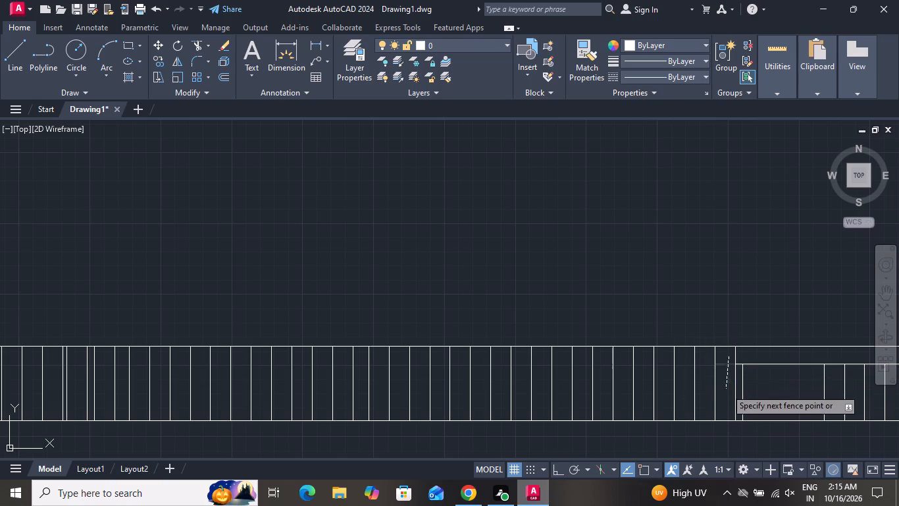
Trim the left-hand band's top line where it overhangs past the end vertical above the lower right-hand band.
scroll(727, 389, "down", 2)
scroll(756, 390, "up", 3)
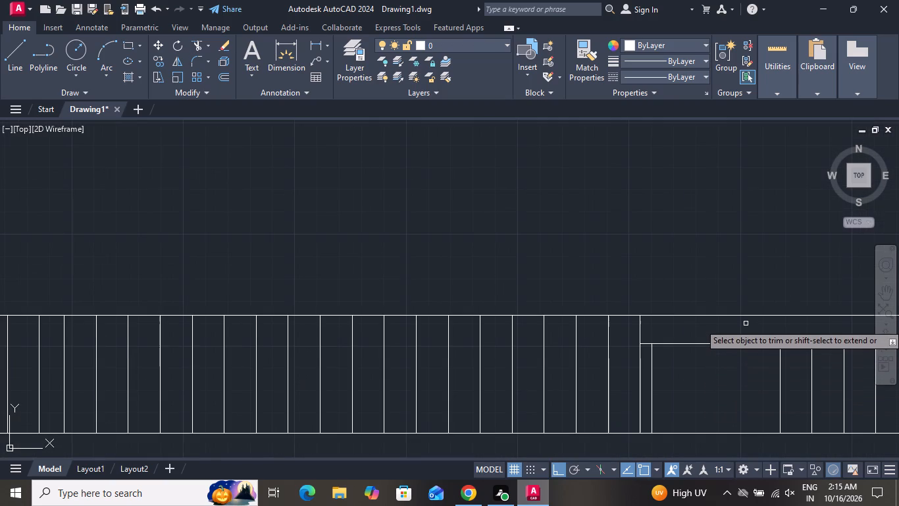
scroll(586, 411, "down", 5)
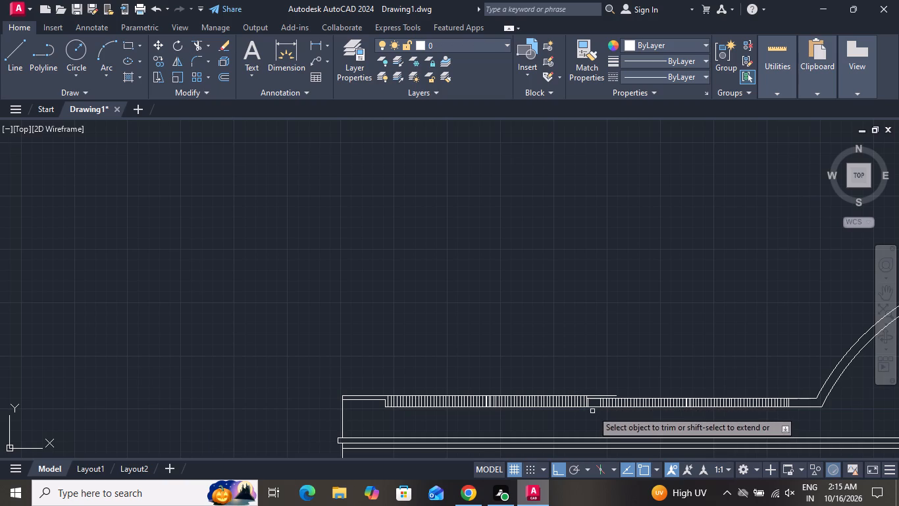
scroll(599, 403, "up", 1)
scroll(599, 403, "down", 1)
scroll(599, 403, "up", 2)
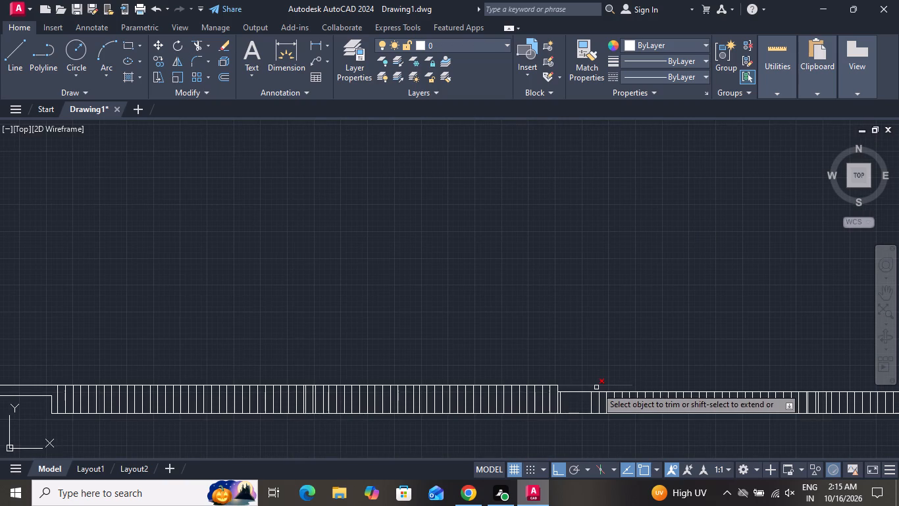
left_click(596, 387)
Remove the extra vertical line just beyond the left-hand band's end vertical, and finish trimming.
scroll(523, 433, "down", 2)
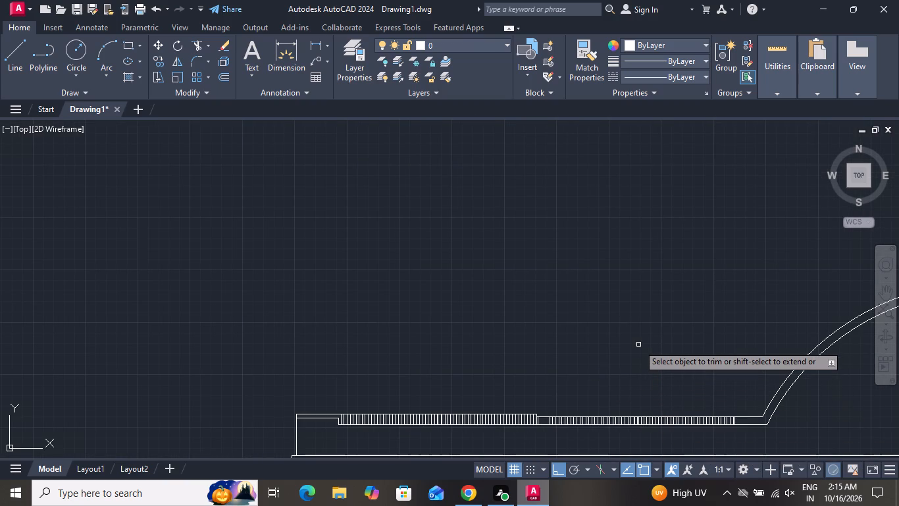
scroll(593, 455, "up", 2)
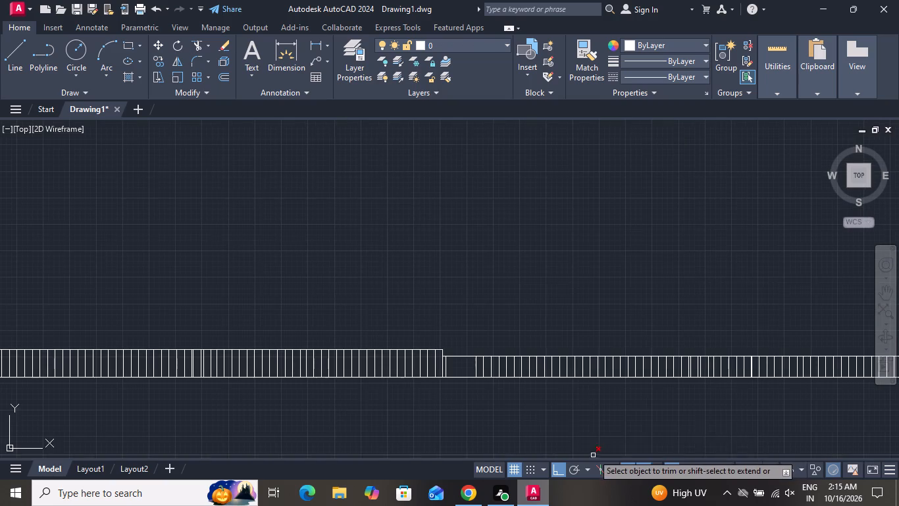
scroll(461, 398, "up", 3)
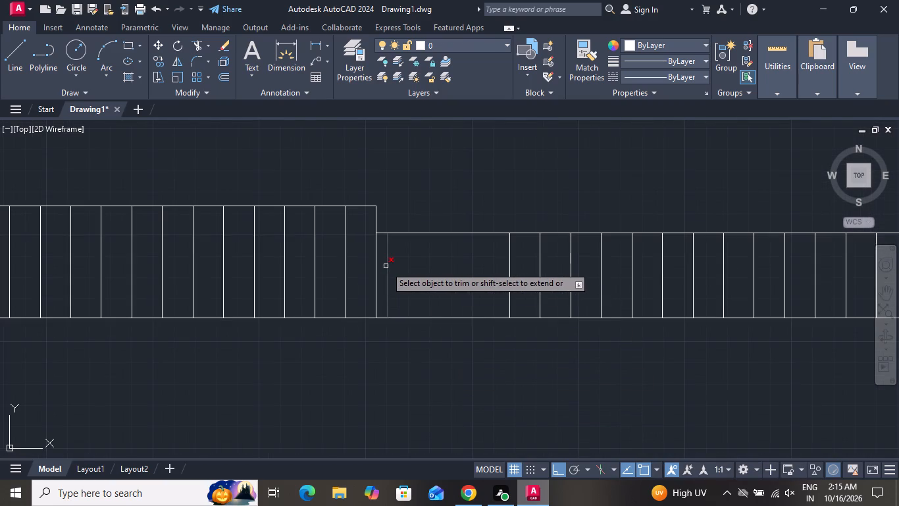
left_click(386, 266)
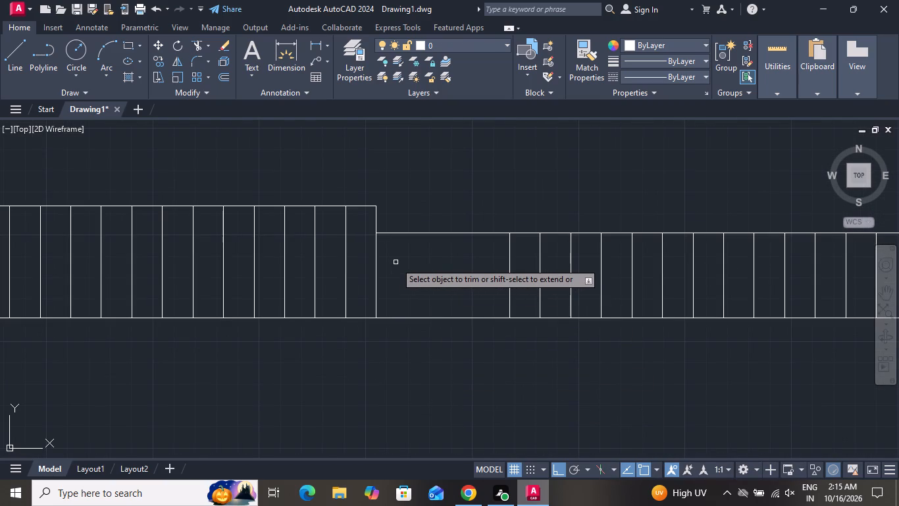
scroll(477, 295, "down", 1)
scroll(477, 295, "up", 1)
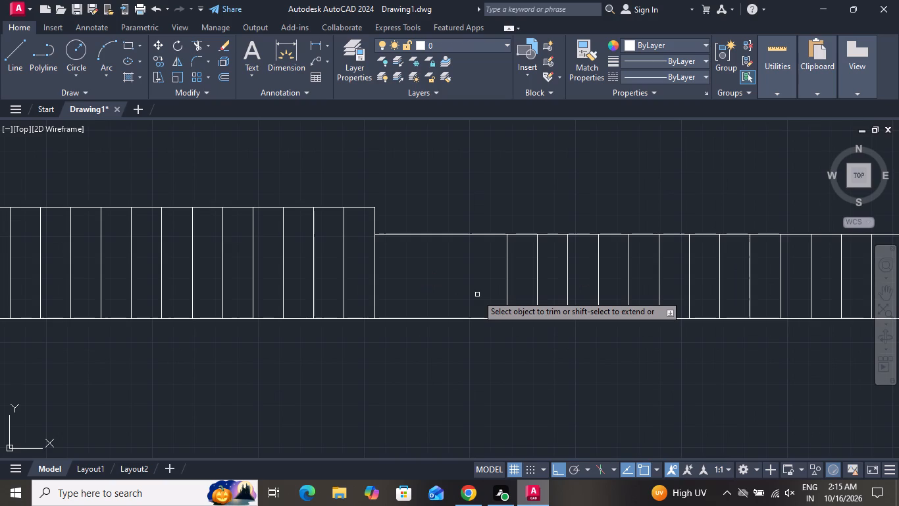
right_click(477, 295)
left_click(489, 319)
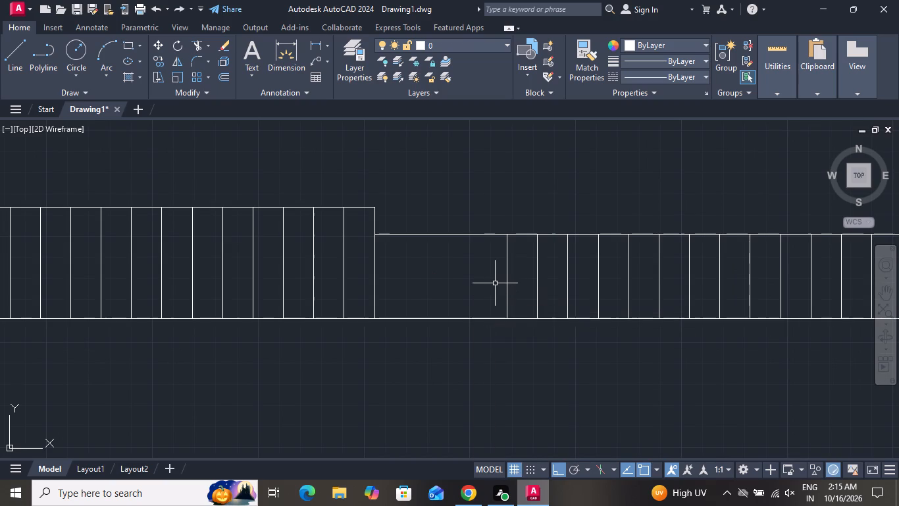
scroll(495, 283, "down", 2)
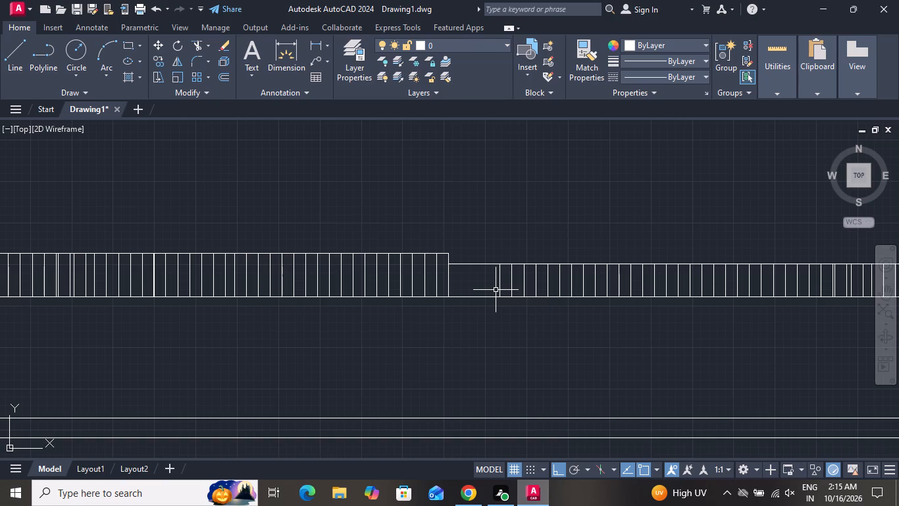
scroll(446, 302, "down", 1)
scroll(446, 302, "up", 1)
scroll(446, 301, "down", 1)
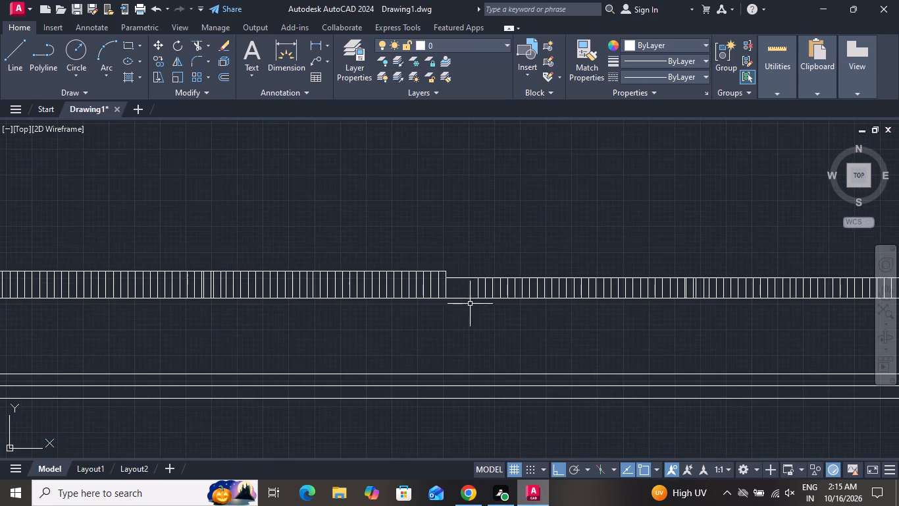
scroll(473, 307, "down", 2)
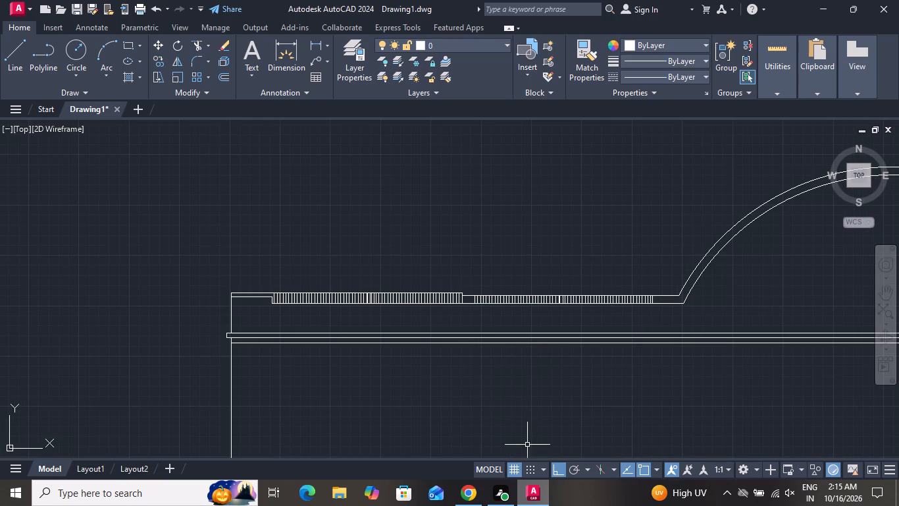
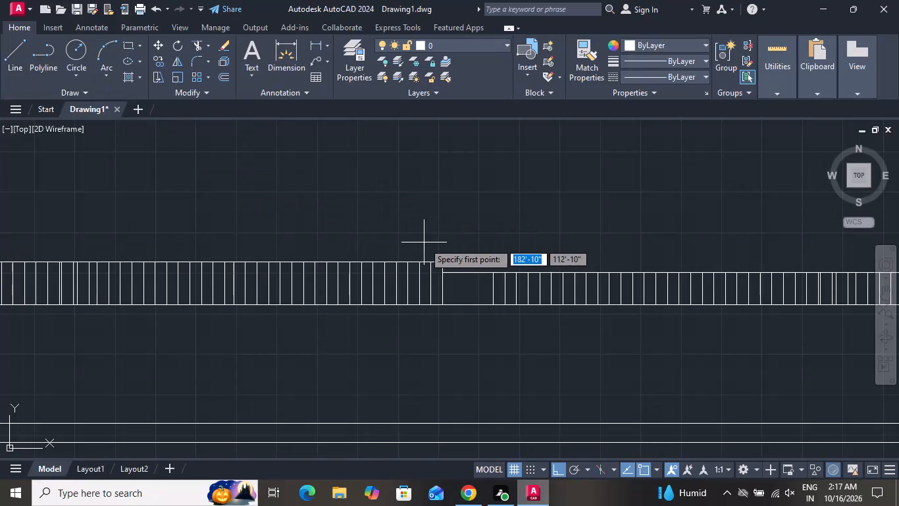
Draw a horizontal line about 4'-6" long from the left-hand band's top corner to the arch's outer curve.
left_click(440, 260)
scroll(617, 243, "down", 2)
scroll(727, 221, "down", 2)
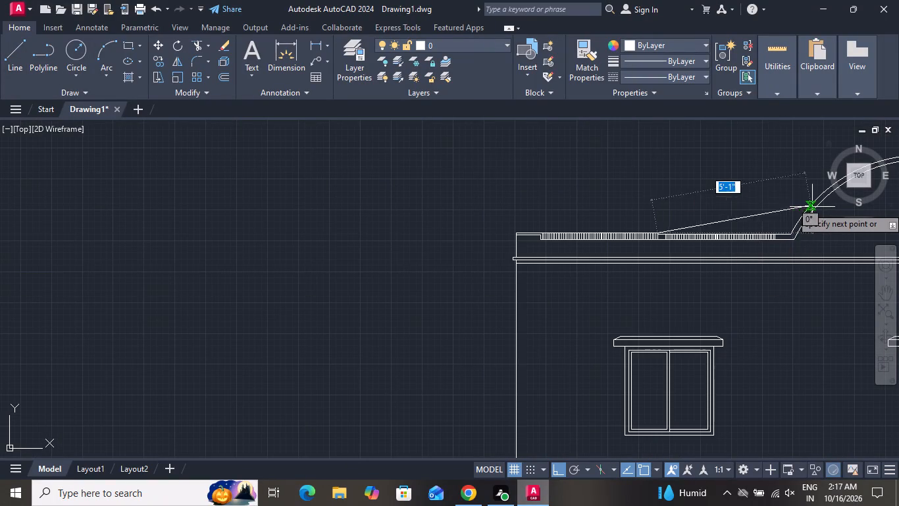
scroll(799, 222, "up", 4)
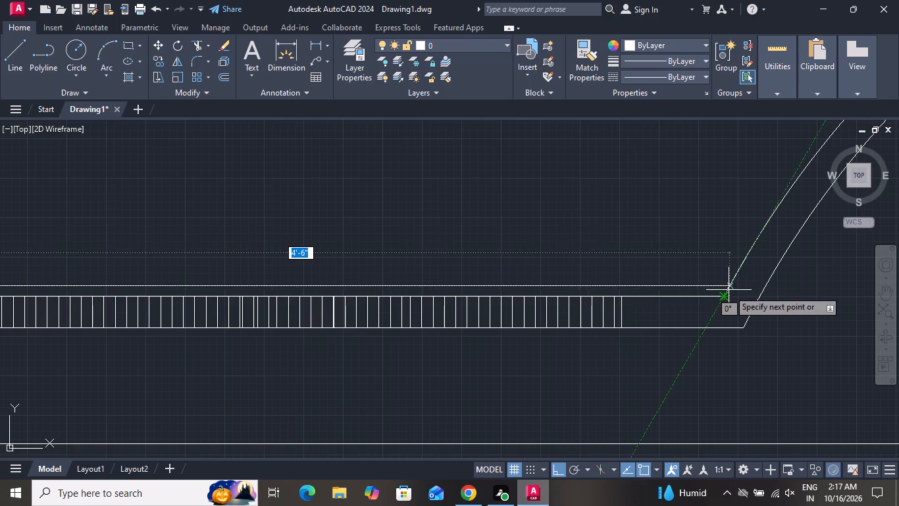
scroll(729, 290, "up", 3)
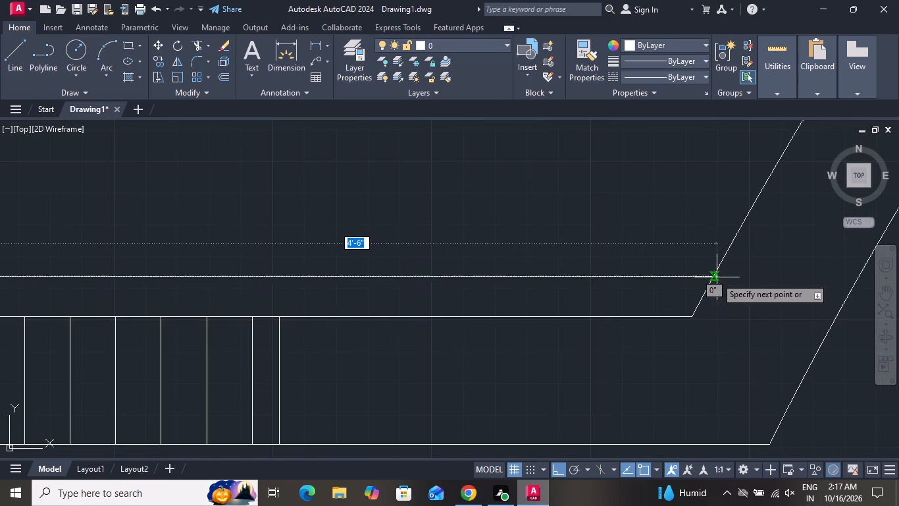
left_click(715, 277)
right_click(715, 277)
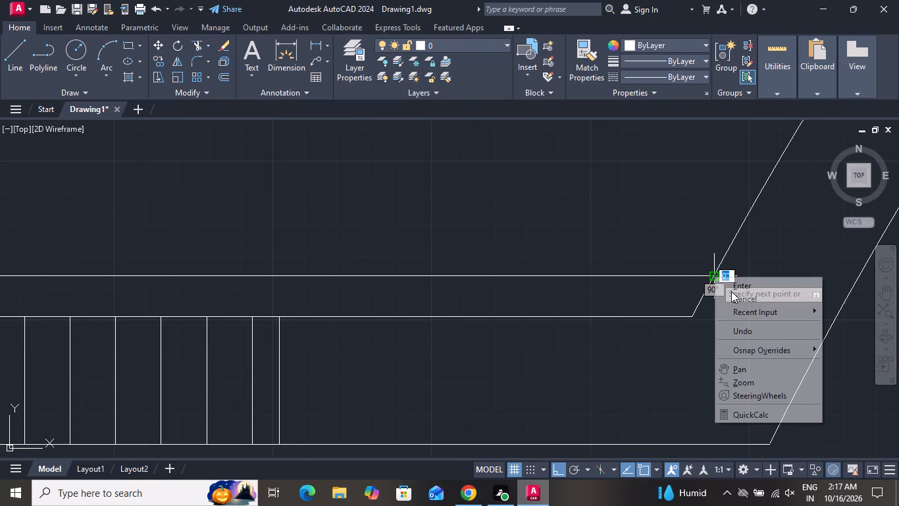
left_click(731, 292)
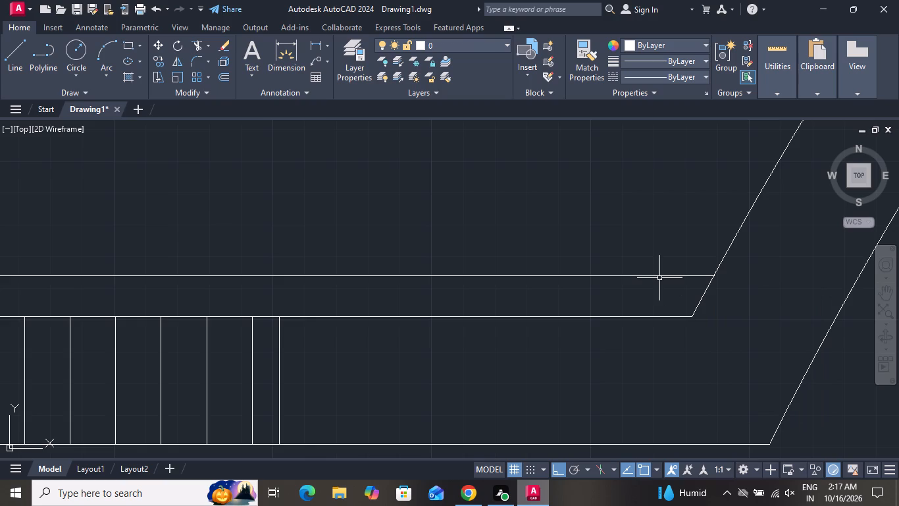
Delete the lower right-hand band's top line, including the duplicate line lying over it.
scroll(669, 281, "down", 4)
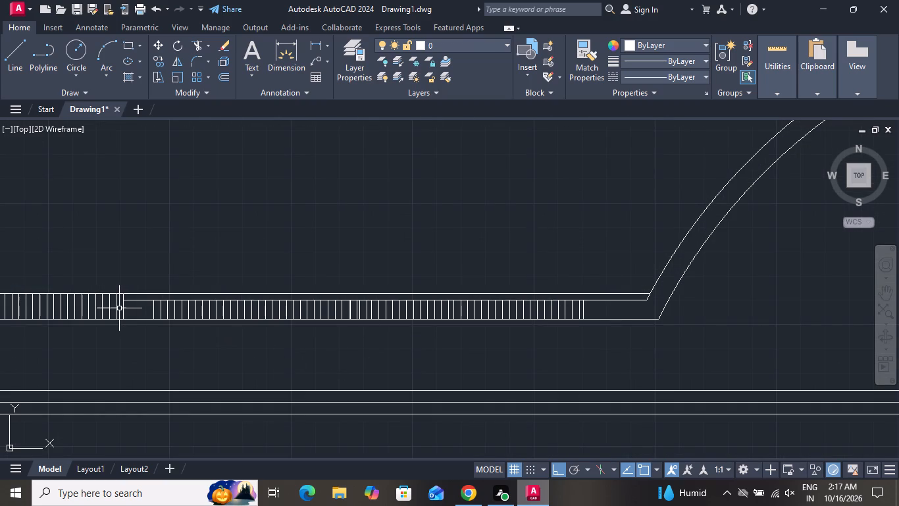
left_click(136, 299)
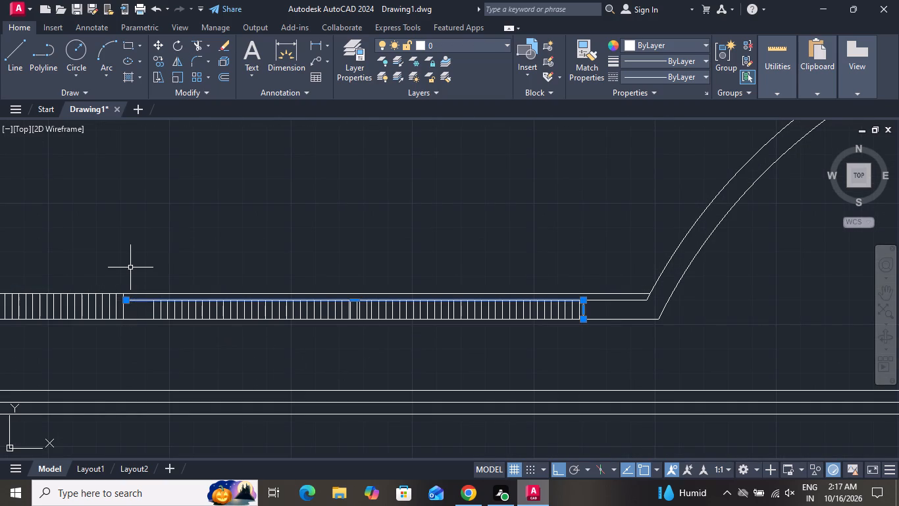
key("Delete")
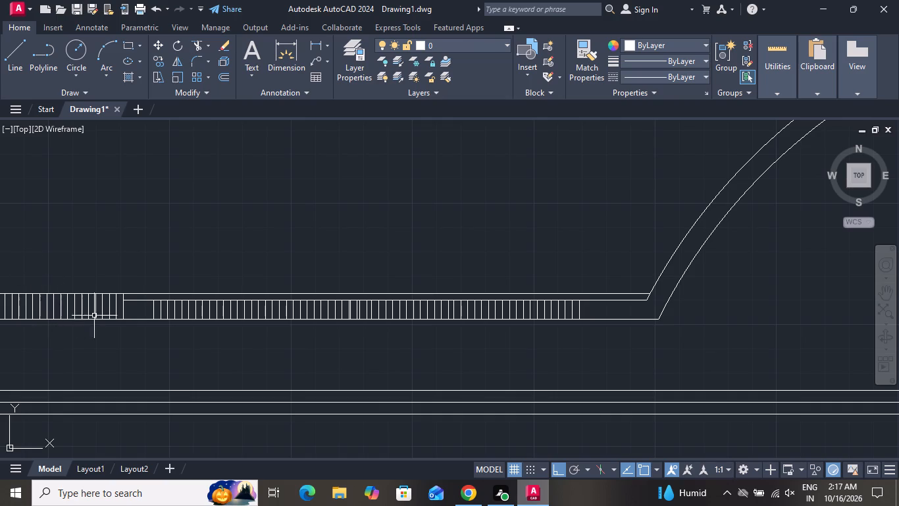
left_click(140, 299)
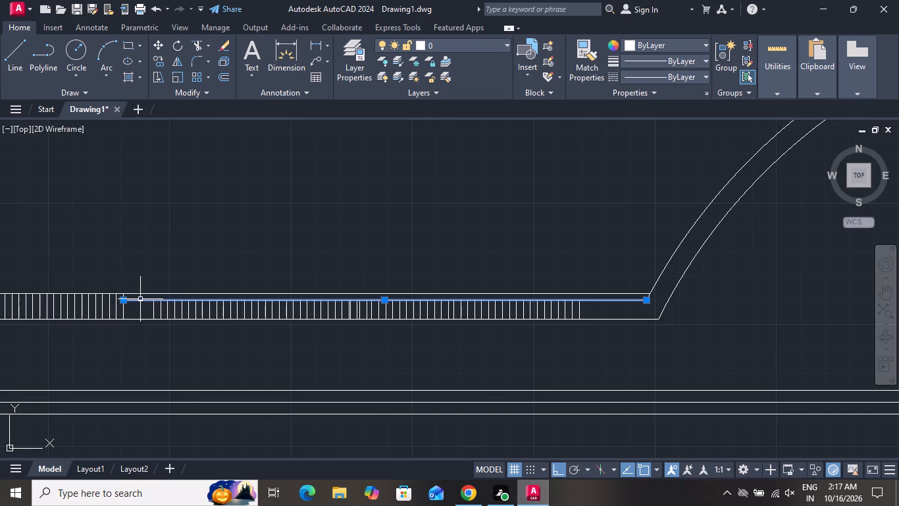
key("Delete")
key("Delete")
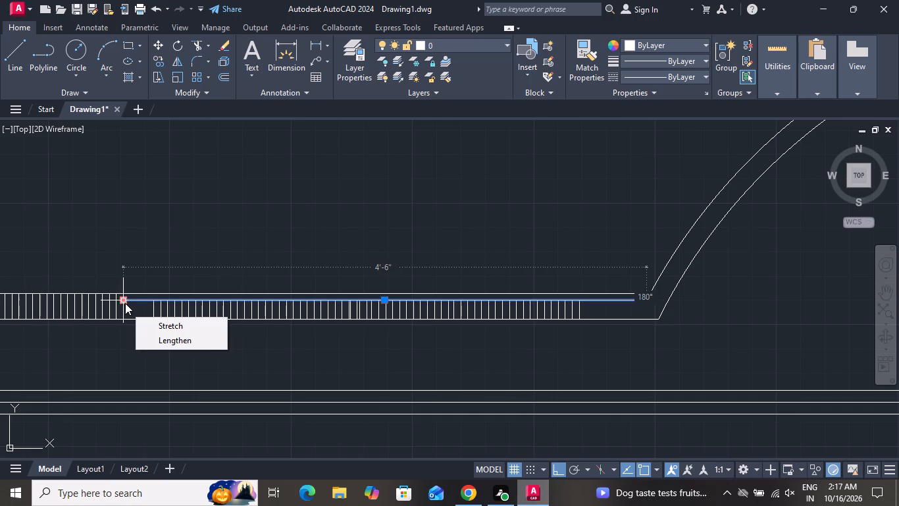
key("Delete")
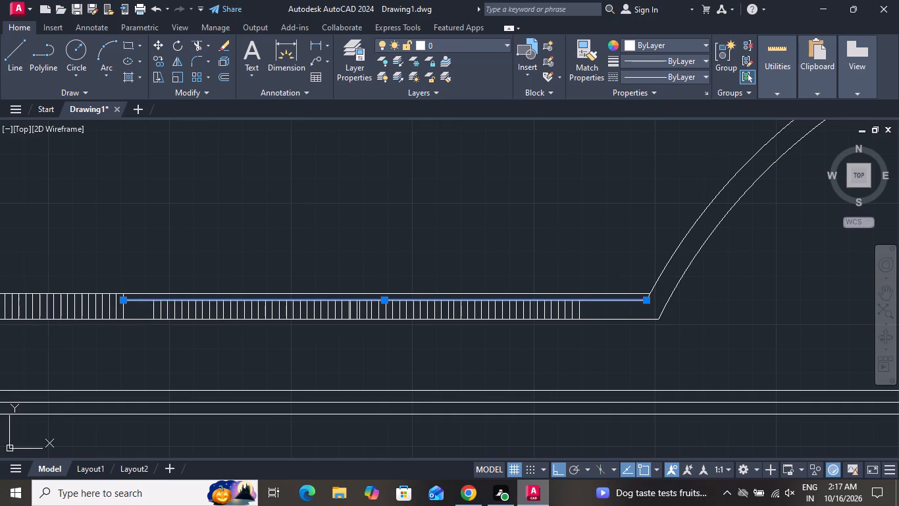
Draw a short horizontal line back along the parapet's top line from its end at the arch.
scroll(380, 383, "down", 2)
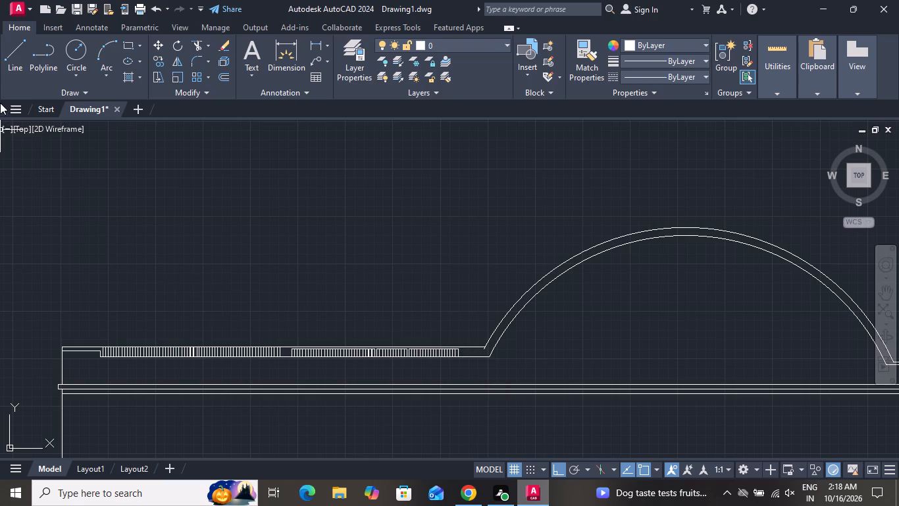
left_click(13, 53)
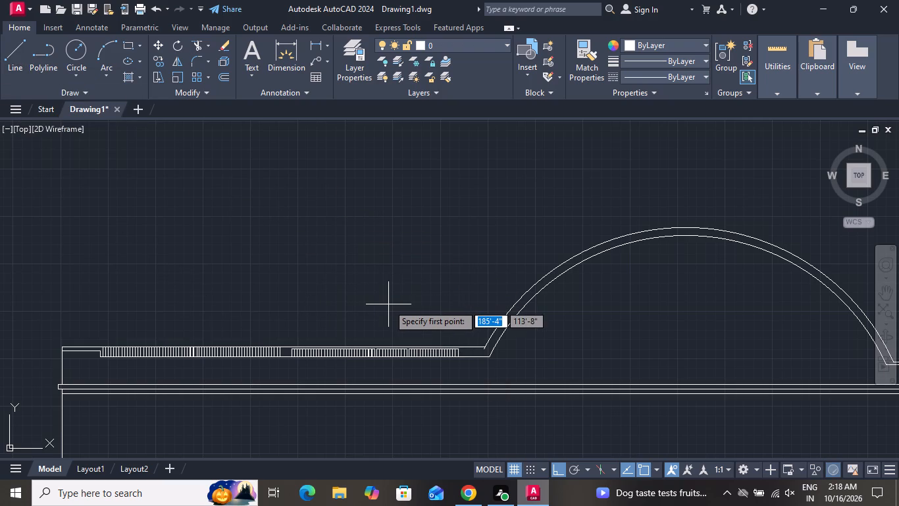
scroll(486, 335, "up", 2)
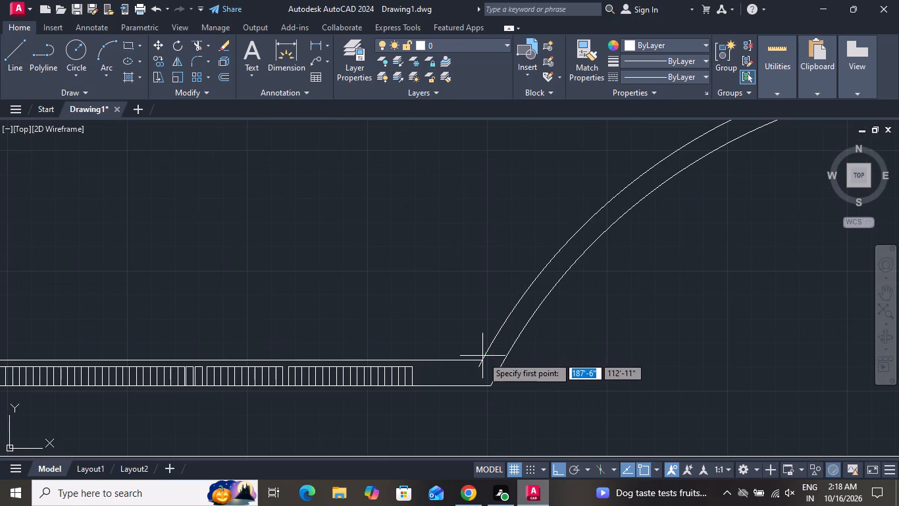
right_click(423, 378)
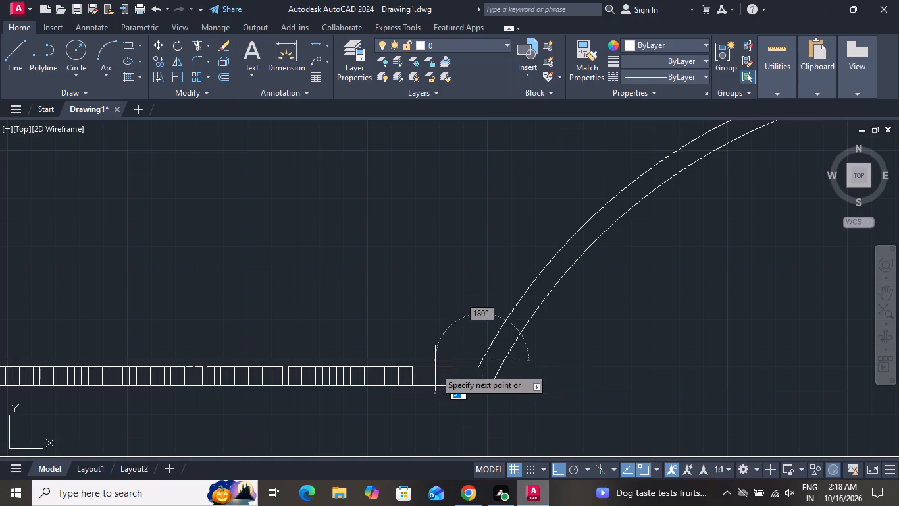
left_click(435, 368)
right_click(435, 368)
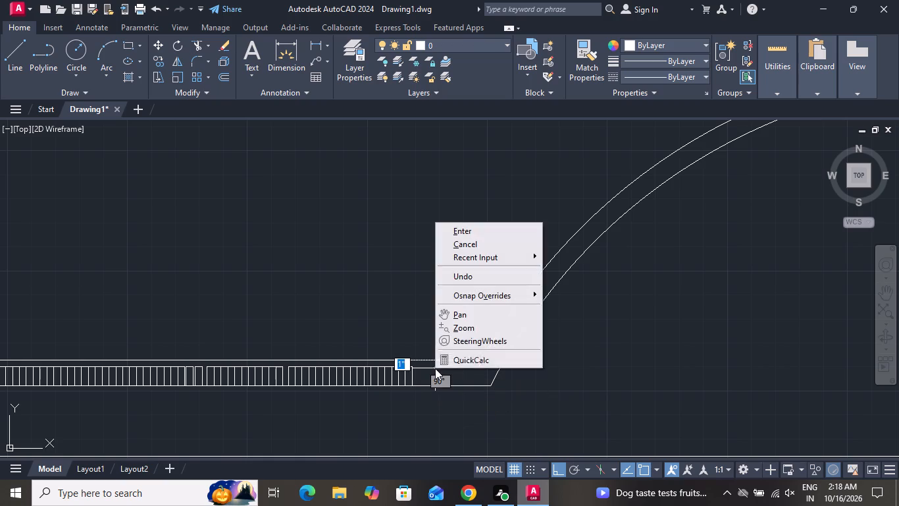
left_click(463, 233)
Delete all the vertical bars of both parapet bands.
scroll(485, 222, "down", 3)
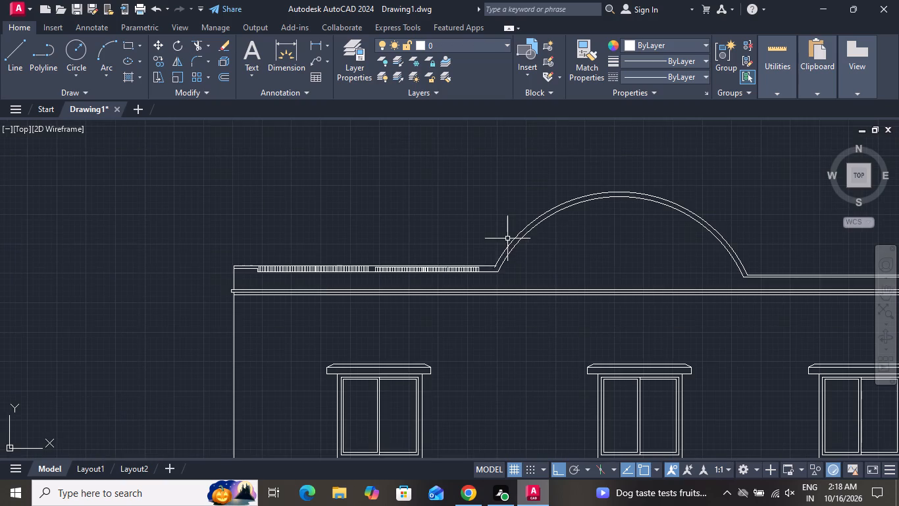
scroll(313, 275, "up", 3)
scroll(557, 231, "down", 2)
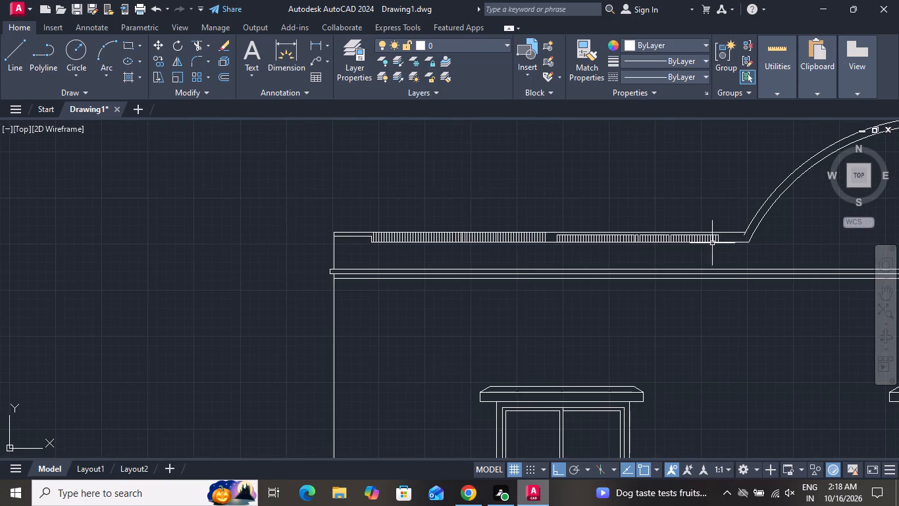
scroll(719, 237, "up", 4)
left_click(713, 225)
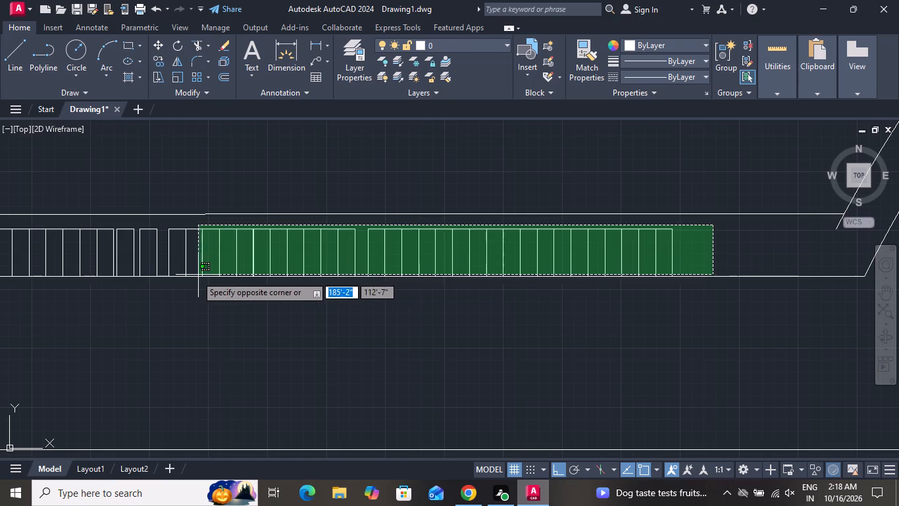
scroll(203, 269, "down", 3)
scroll(125, 260, "down", 3)
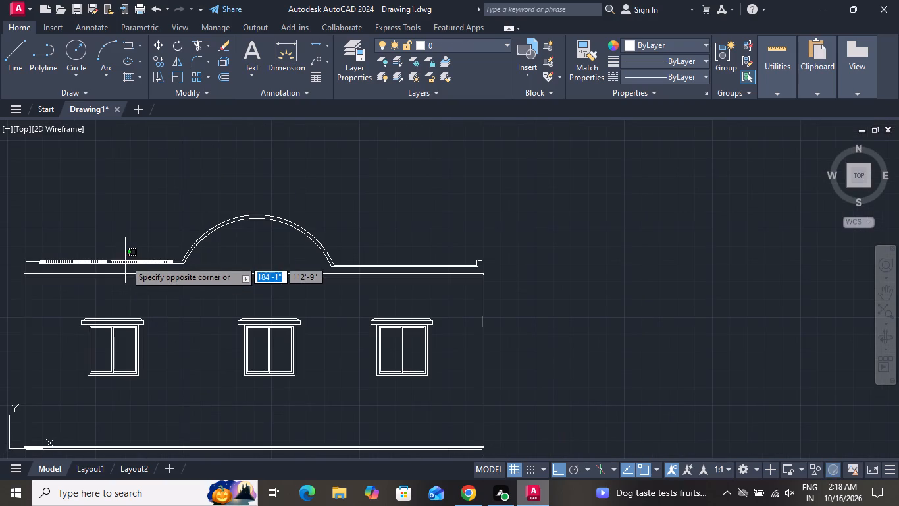
scroll(36, 257, "up", 4)
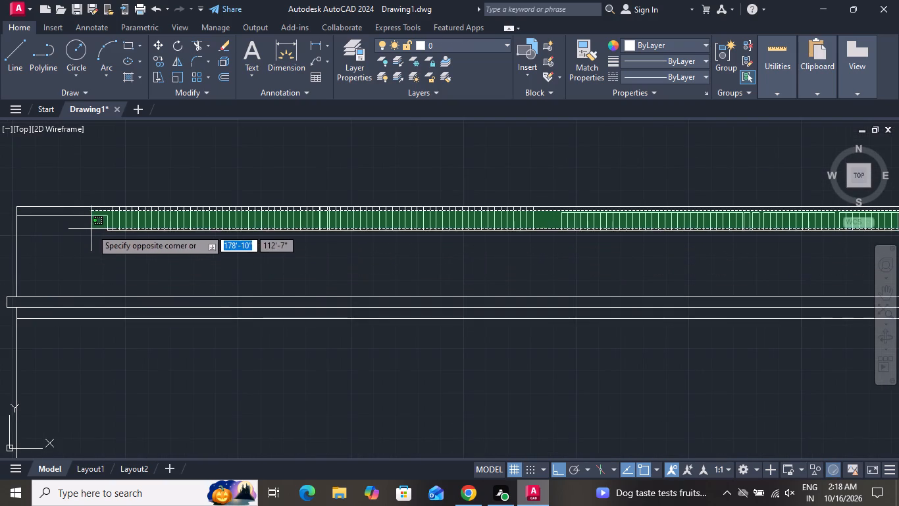
left_click(111, 223)
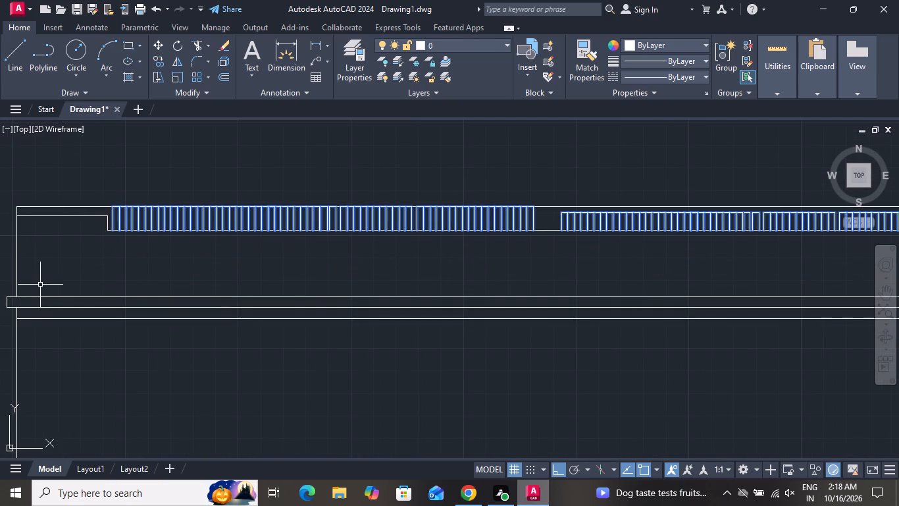
key("Delete")
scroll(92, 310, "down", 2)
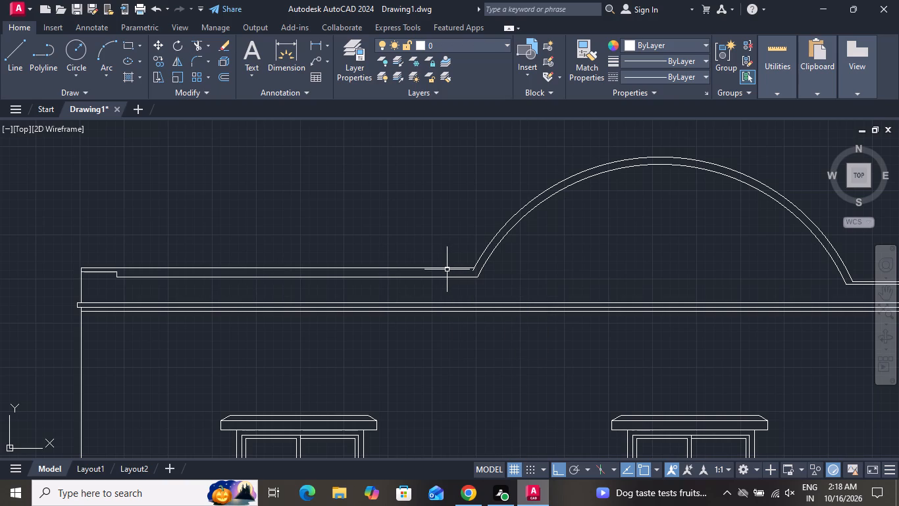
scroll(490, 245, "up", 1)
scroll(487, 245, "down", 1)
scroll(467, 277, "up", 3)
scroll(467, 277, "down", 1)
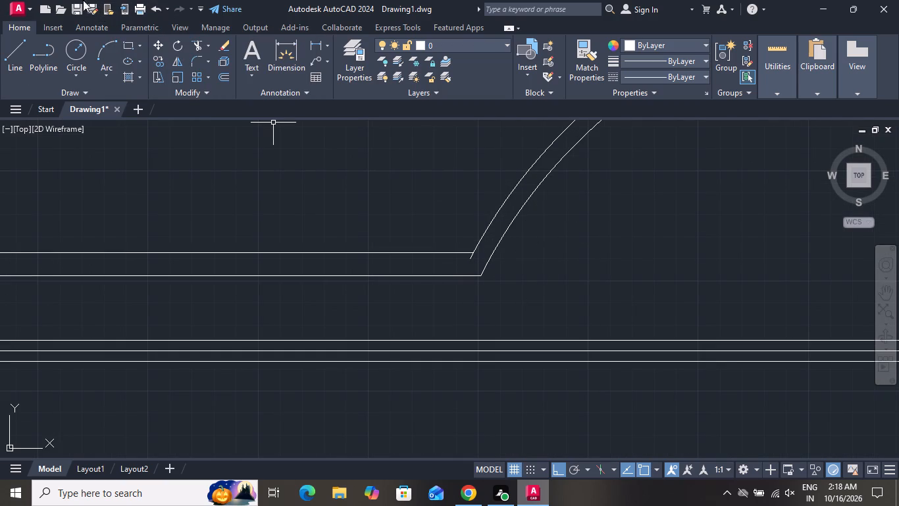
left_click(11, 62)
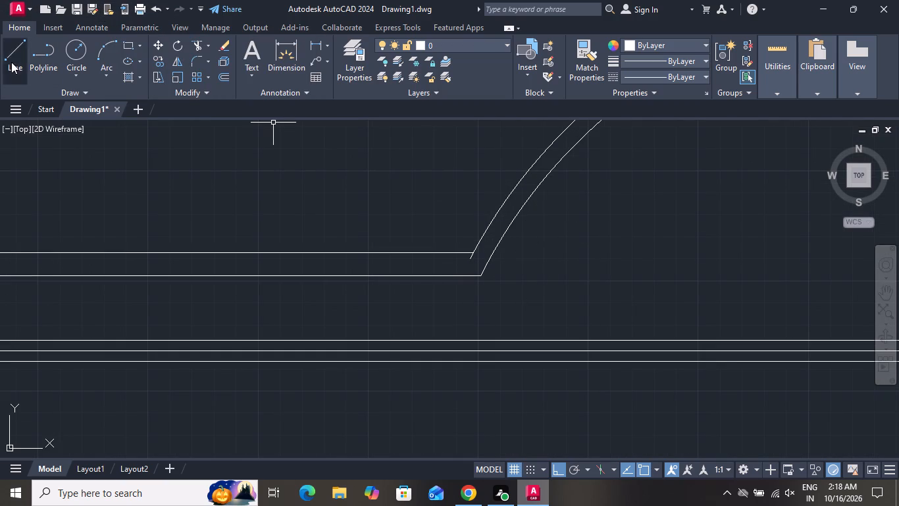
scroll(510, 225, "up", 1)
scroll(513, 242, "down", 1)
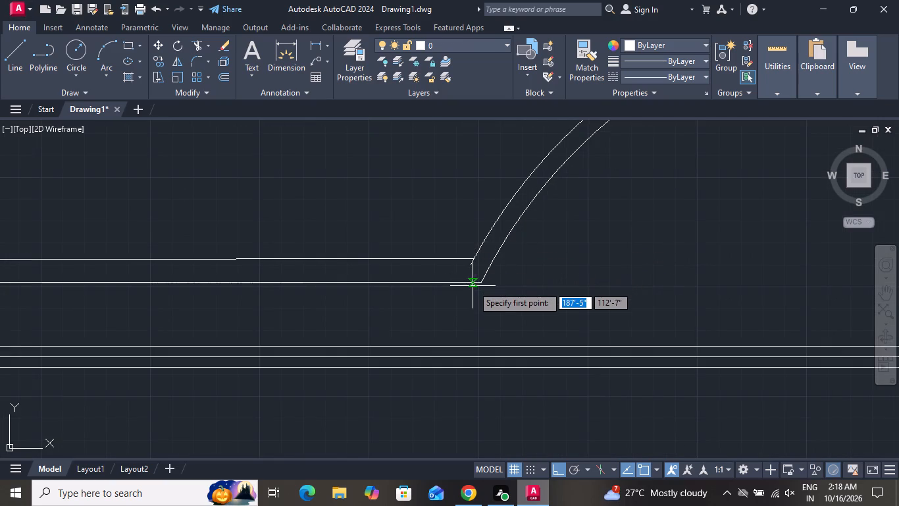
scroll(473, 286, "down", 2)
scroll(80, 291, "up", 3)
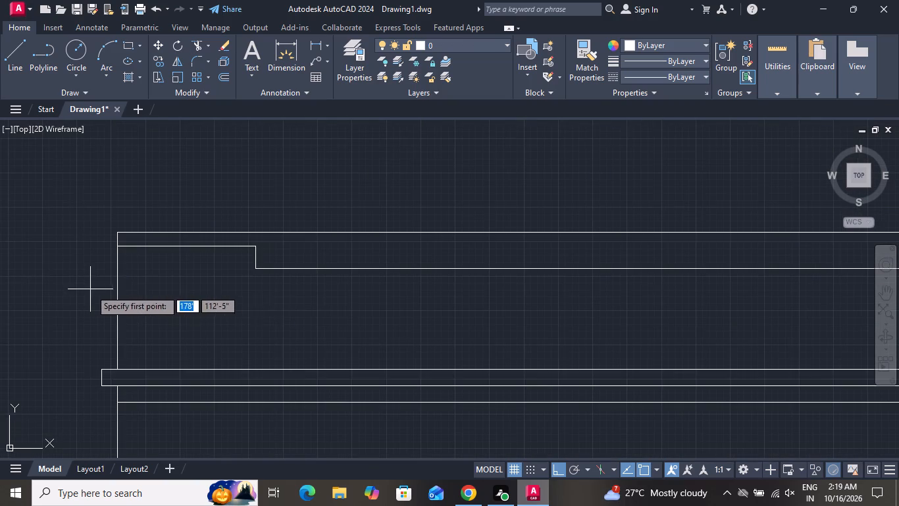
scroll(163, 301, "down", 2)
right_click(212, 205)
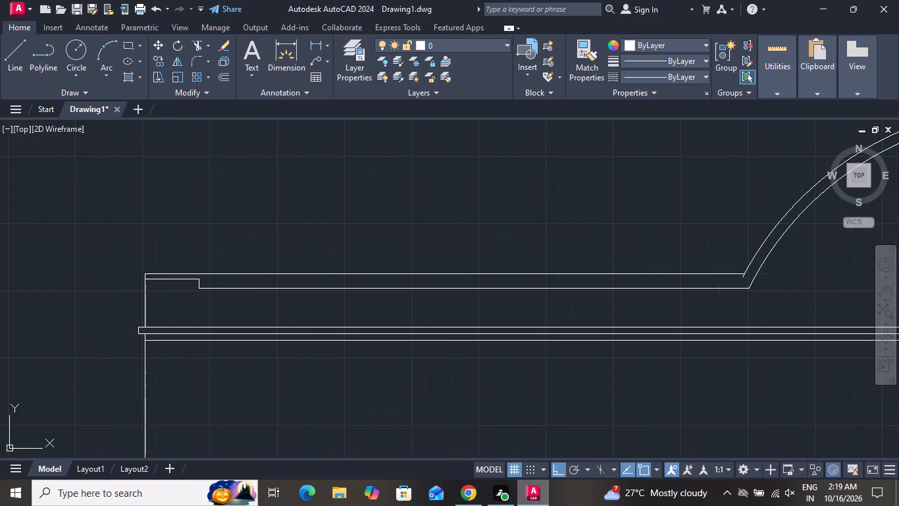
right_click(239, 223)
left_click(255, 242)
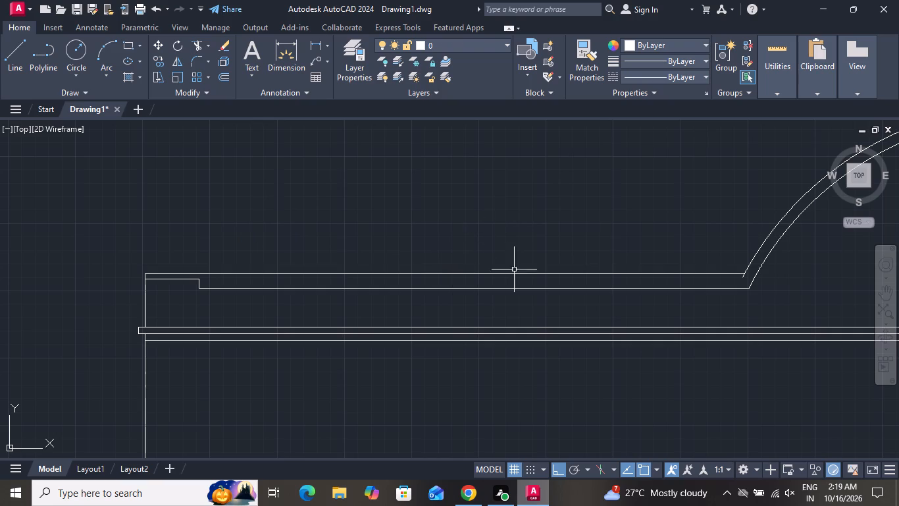
Delete both segments of the parapet's lower horizontal line and the short vertical at its outer end.
left_click(519, 289)
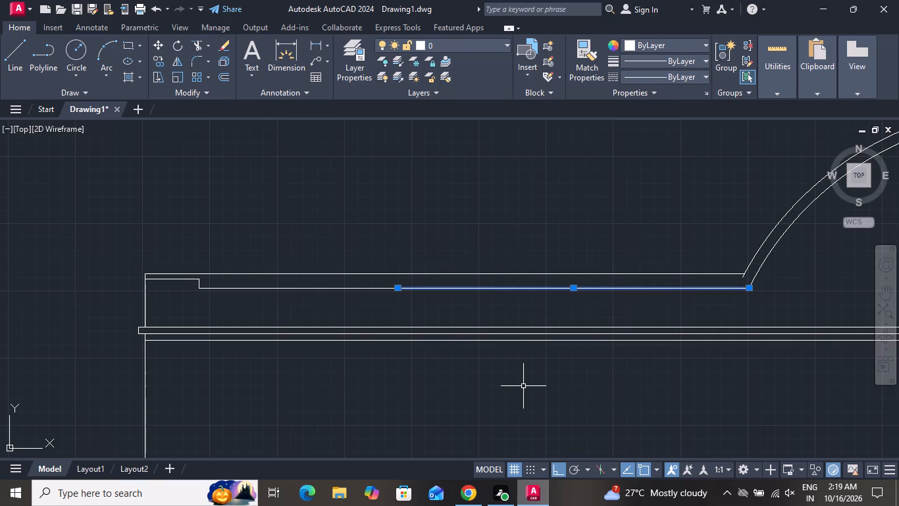
key("Delete")
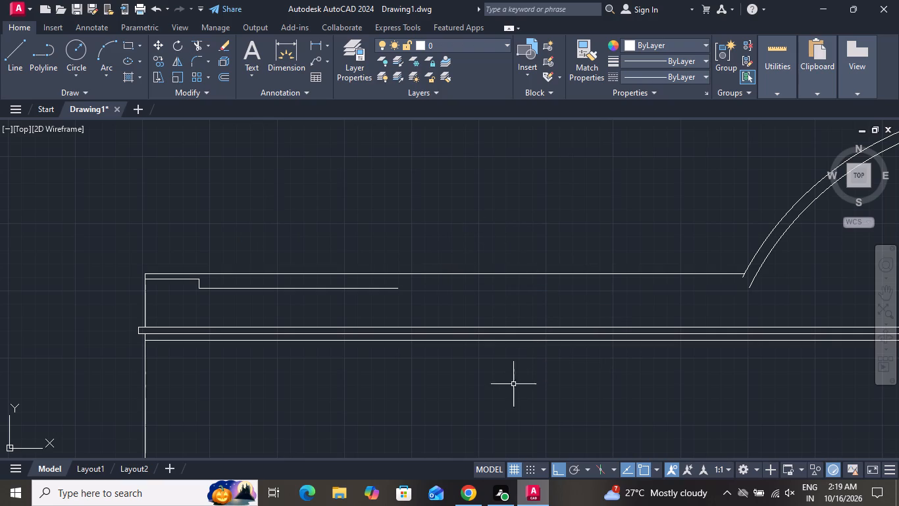
left_click(380, 288)
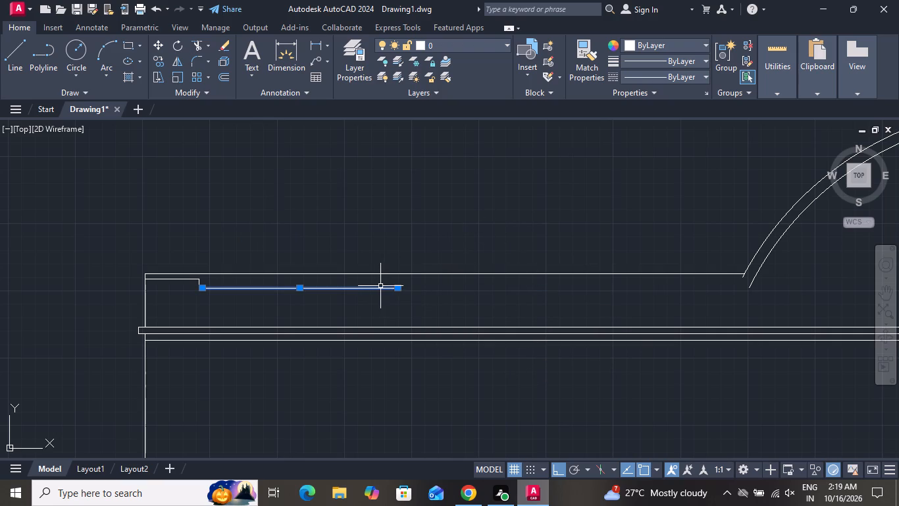
key("Delete")
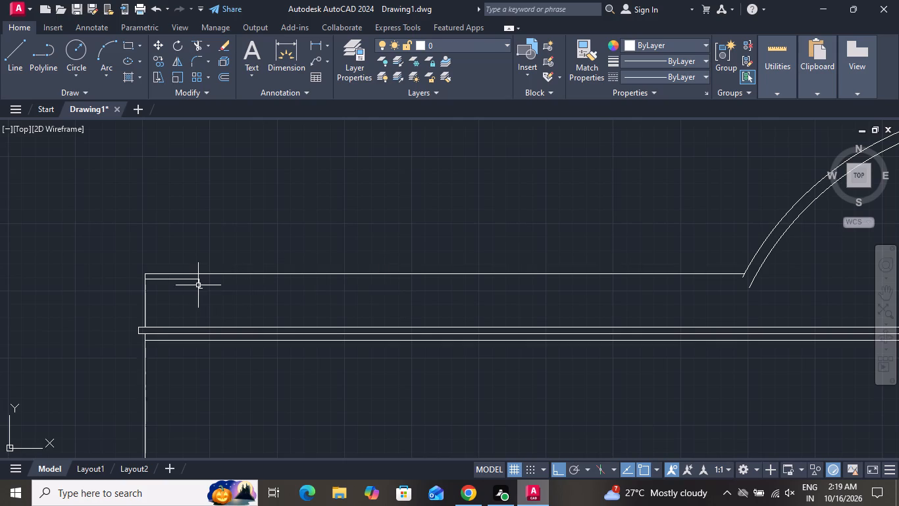
left_click(198, 283)
key("Delete")
Delete the small leftover dash just below and beyond the end of the parapet's short inner line.
scroll(215, 286, "up", 3)
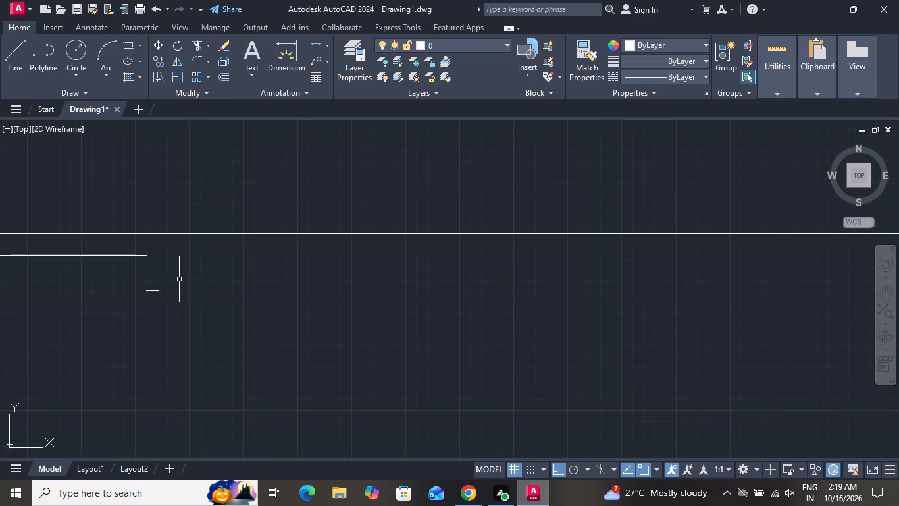
left_click(178, 279)
left_click(139, 316)
key("Delete")
Draw a narrow rectangle about 1" wide and 3" tall hanging from the parapet's top line, just past the short inner line's end.
scroll(349, 224, "down", 2)
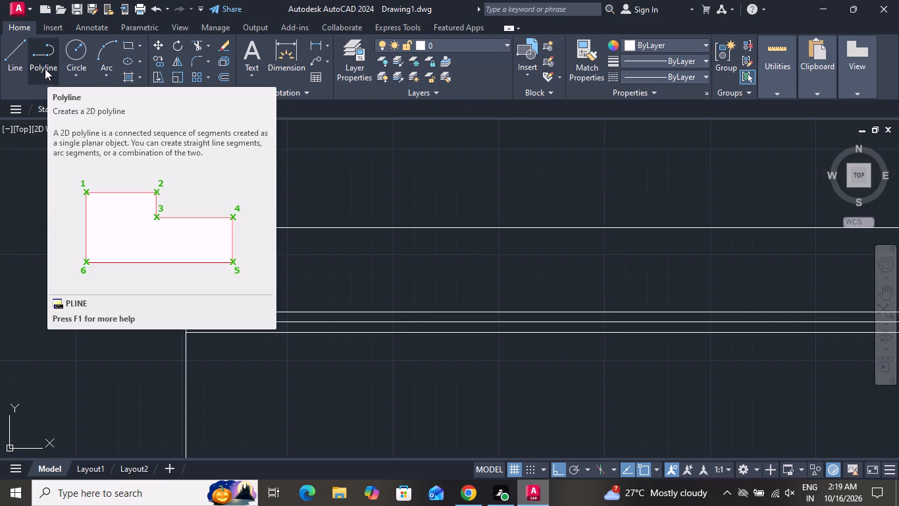
left_click(126, 45)
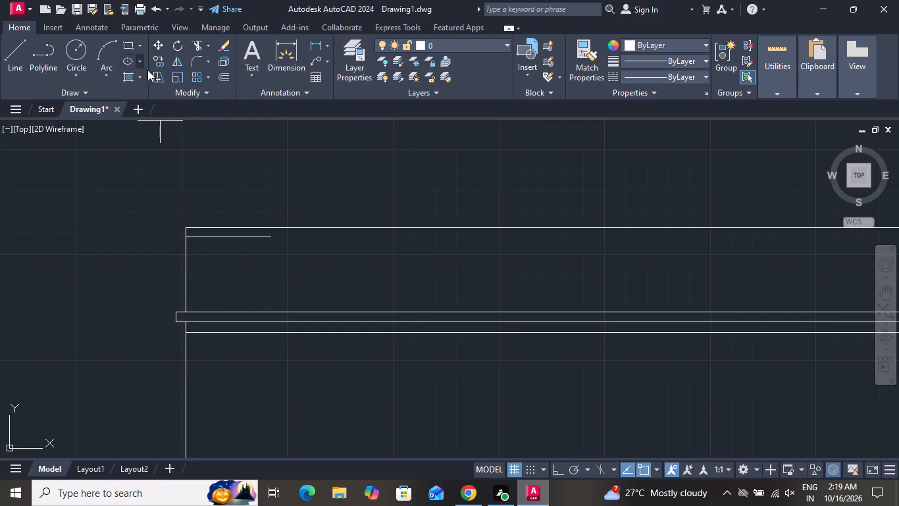
scroll(318, 184, "down", 2)
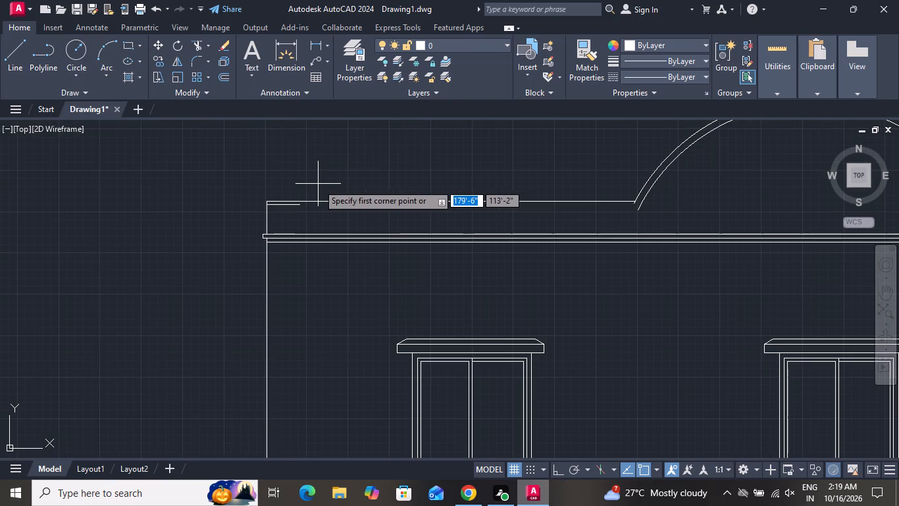
scroll(306, 217, "up", 3)
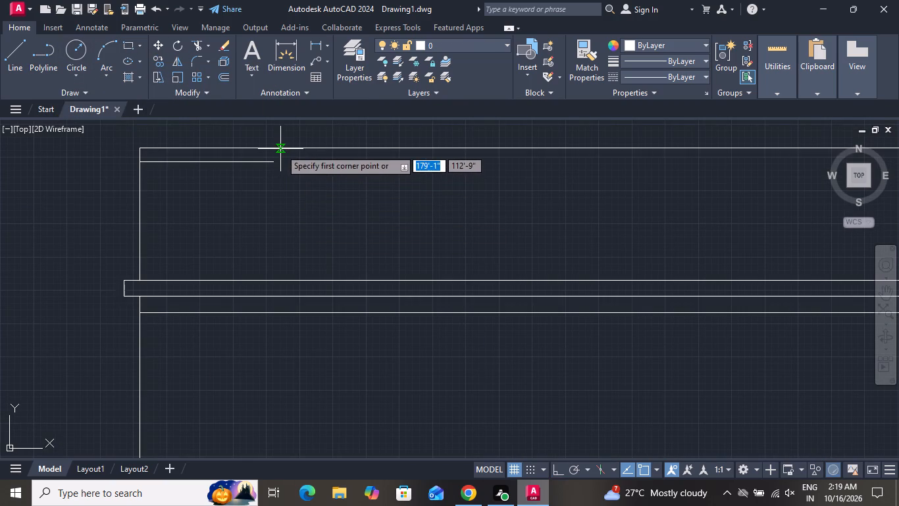
left_click(280, 149)
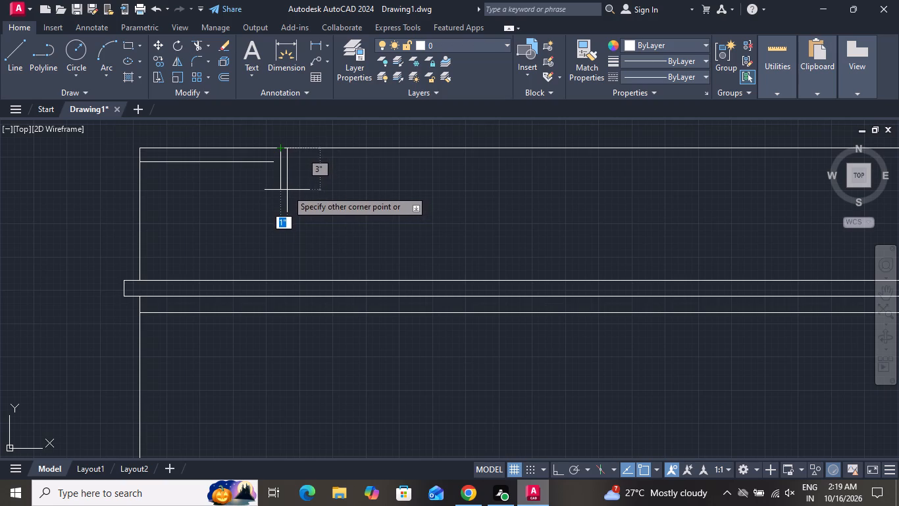
left_click(287, 190)
Copy the narrow rectangle from its lower corner, placing ten copies edge to edge along the parapet's top line towards the arch.
left_click(287, 186)
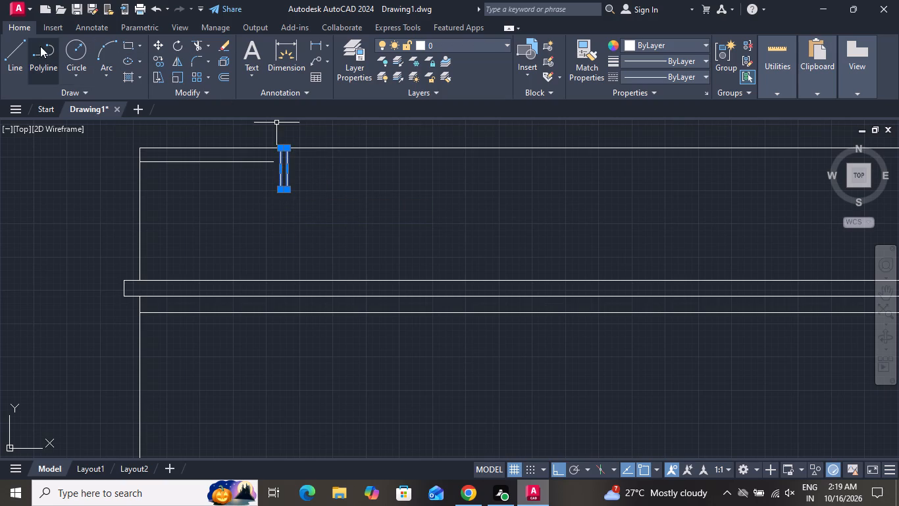
left_click(154, 63)
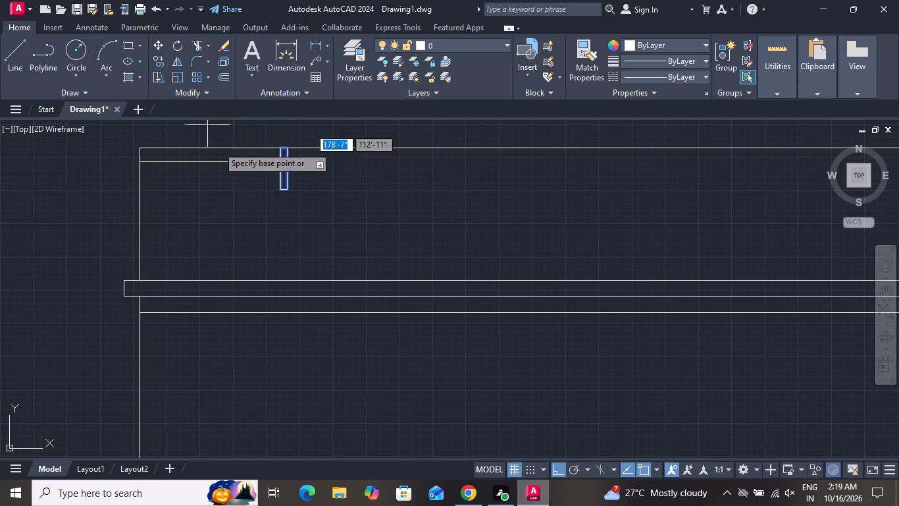
scroll(222, 157, "down", 4)
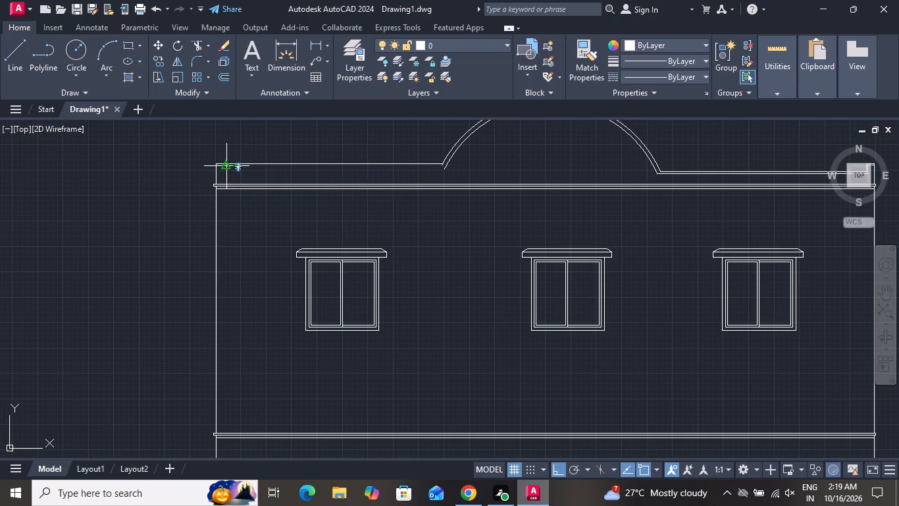
scroll(223, 166, "down", 3)
scroll(284, 156, "up", 1)
scroll(341, 202, "up", 1)
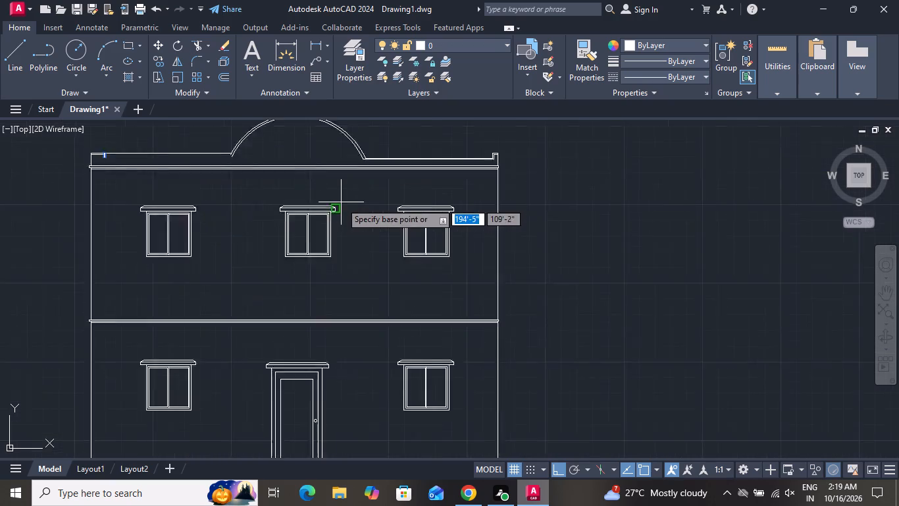
scroll(341, 202, "up", 1)
scroll(344, 202, "down", 1)
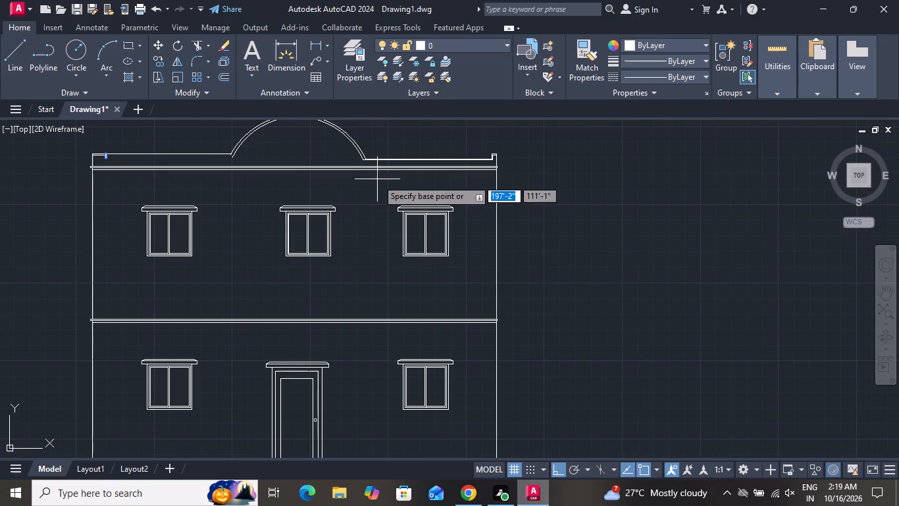
scroll(95, 161, "up", 5)
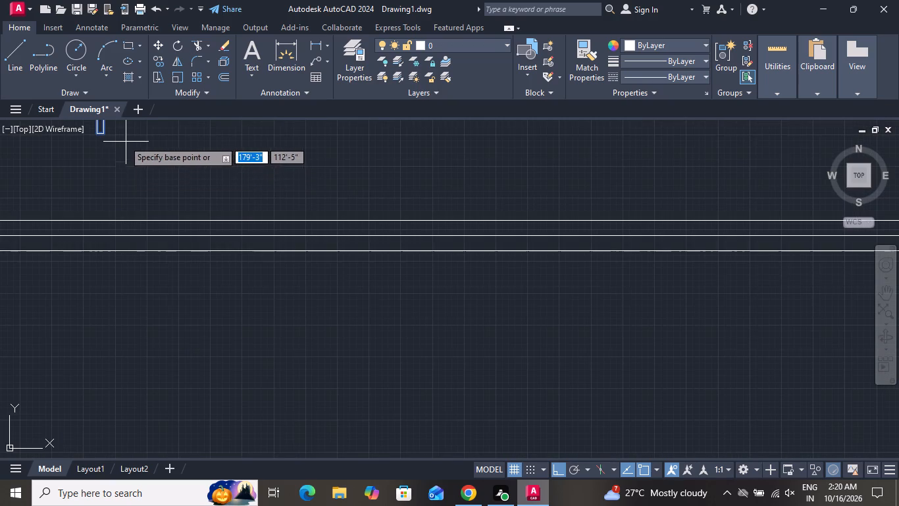
scroll(142, 166, "down", 2)
scroll(119, 136, "up", 3)
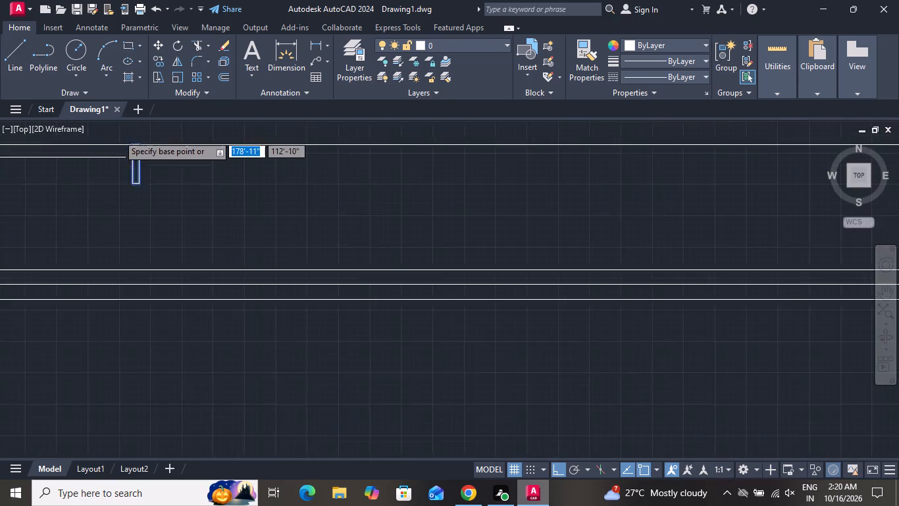
left_click(140, 215)
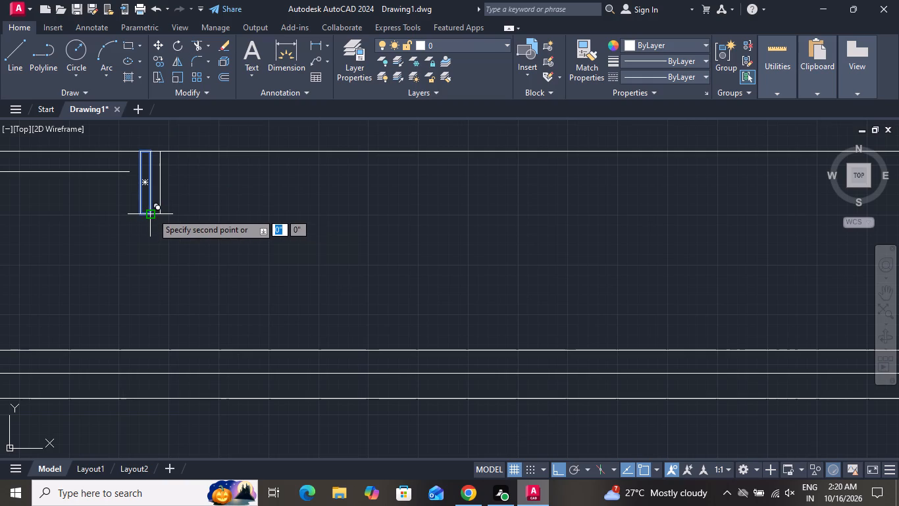
left_click(153, 212)
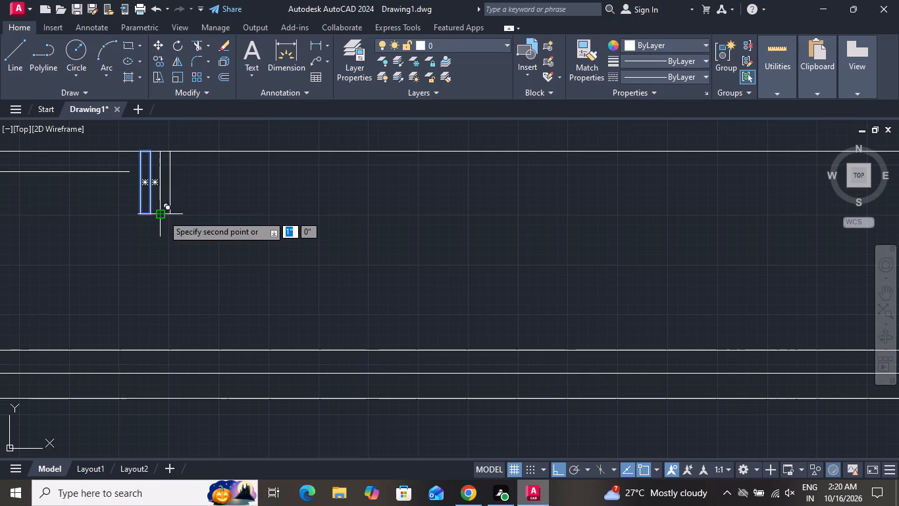
left_click(163, 215)
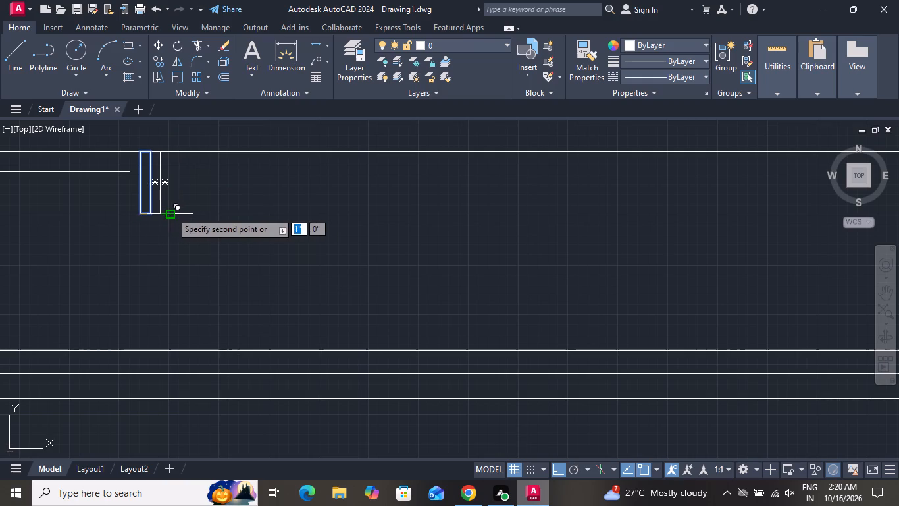
left_click(171, 212)
left_click(180, 209)
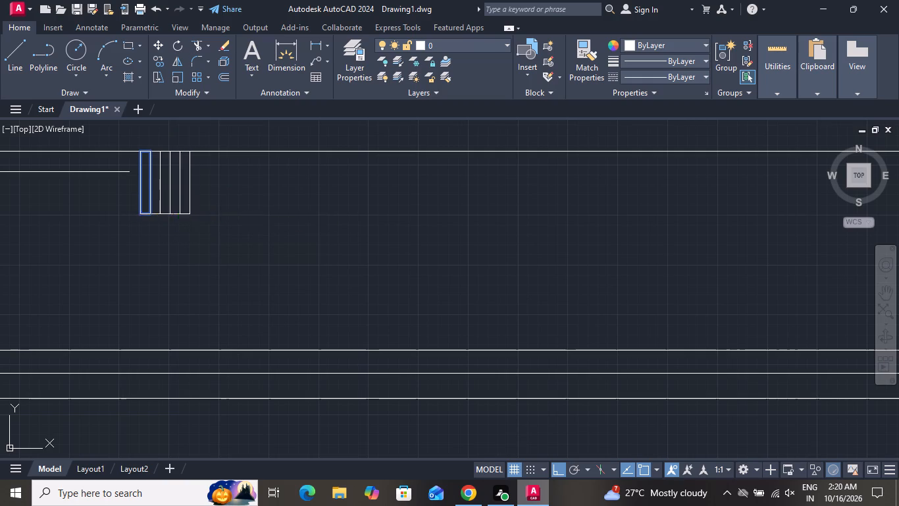
left_click(190, 211)
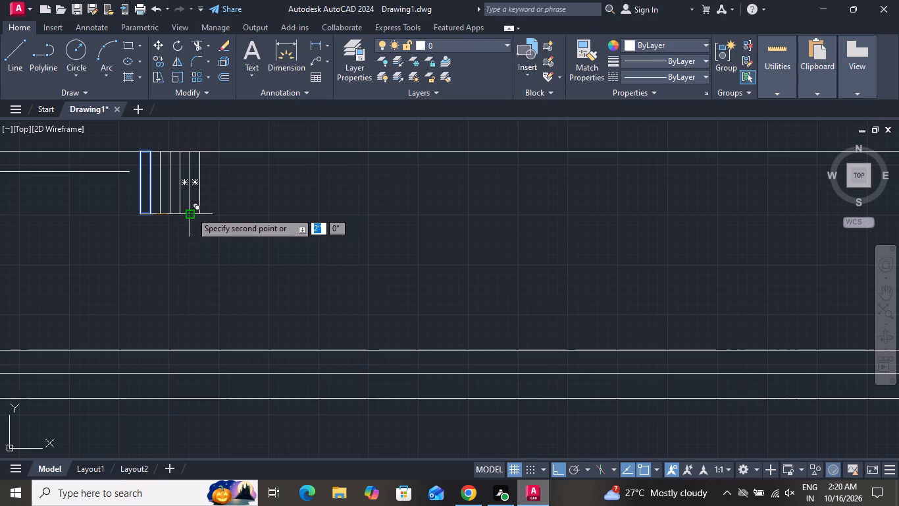
left_click(201, 211)
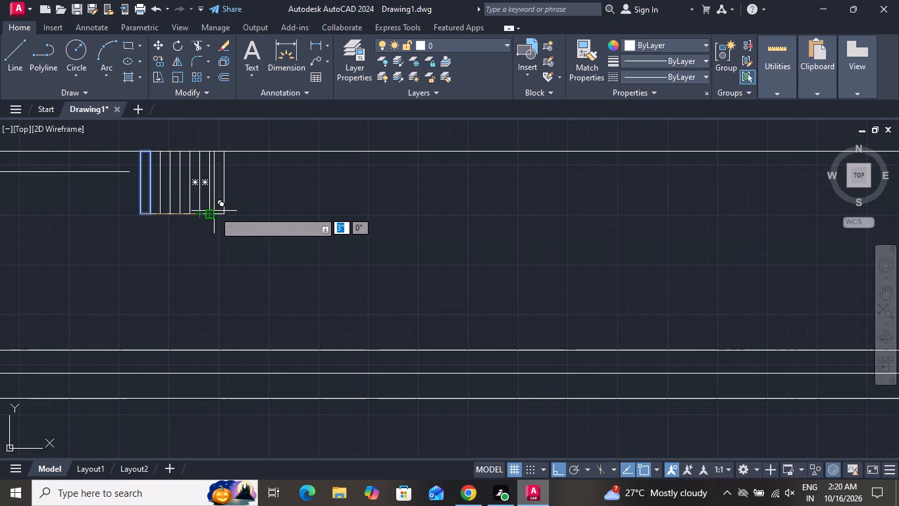
left_click(209, 212)
left_click(220, 212)
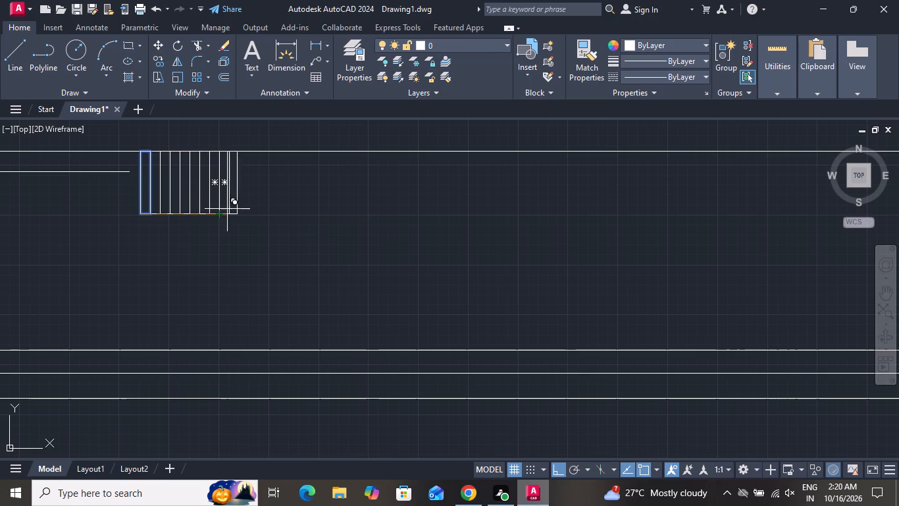
left_click(230, 215)
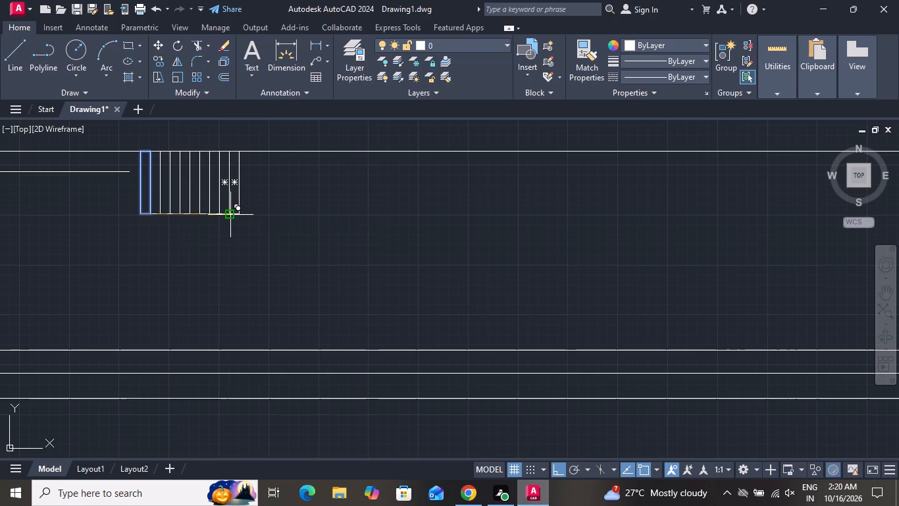
left_click(241, 212)
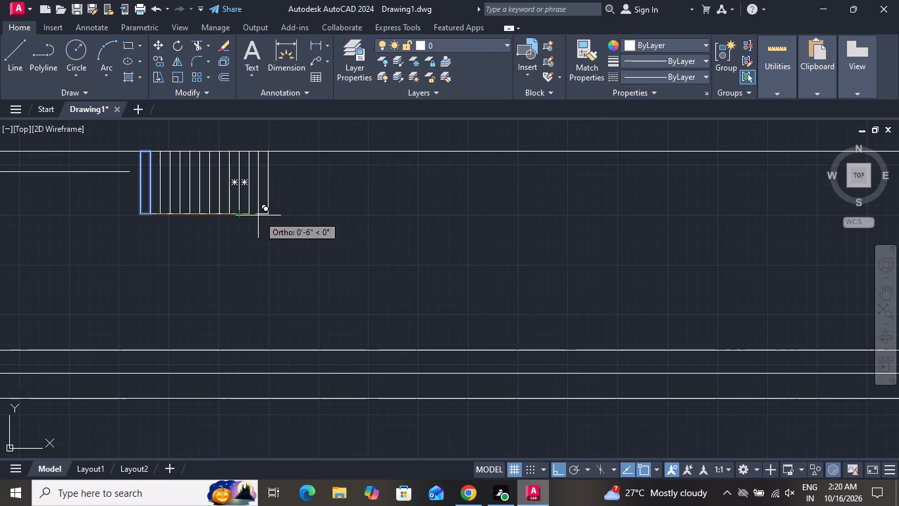
Continue the narrow bar row towards the arch with twelve more copies edge to edge, out to about 11" from the base point.
left_click(249, 213)
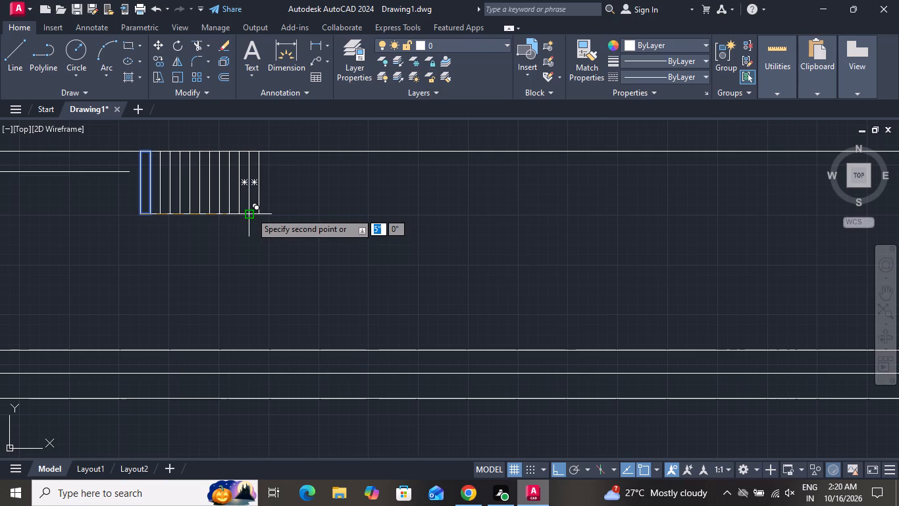
left_click(260, 211)
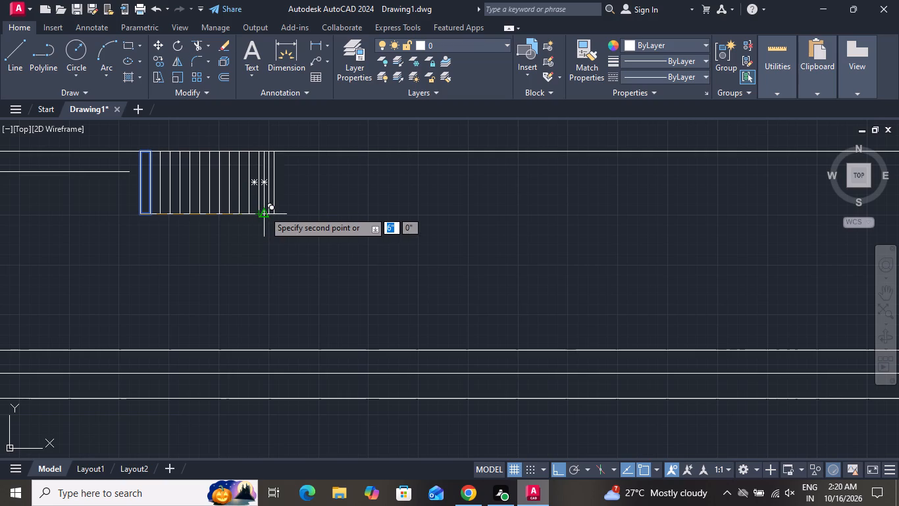
left_click(268, 211)
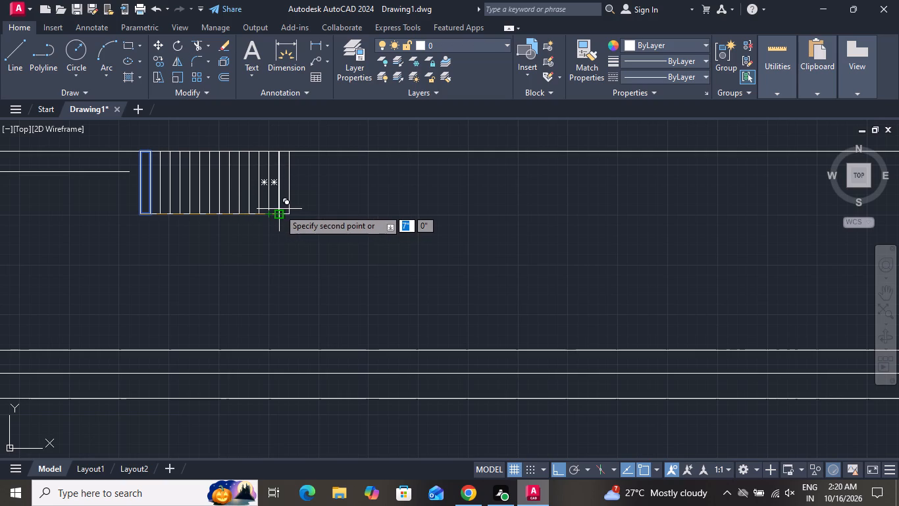
left_click(279, 215)
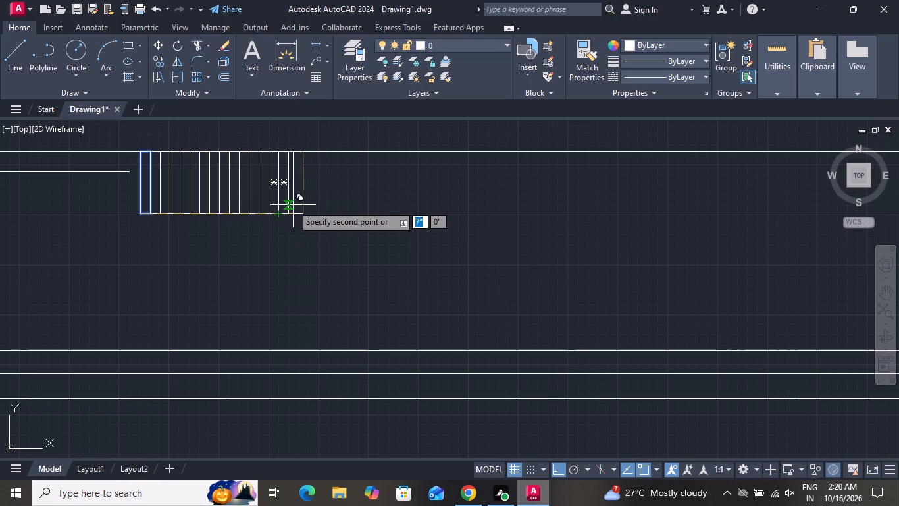
left_click(288, 211)
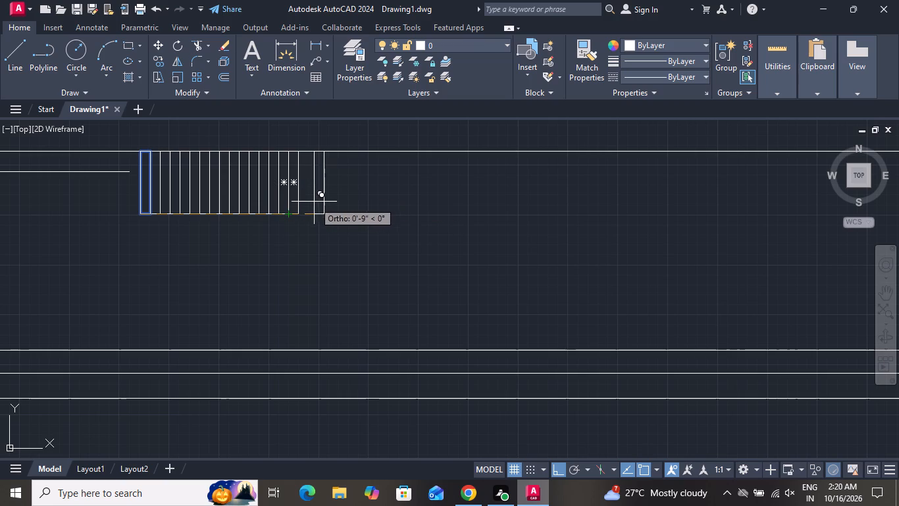
left_click(301, 210)
left_click(307, 210)
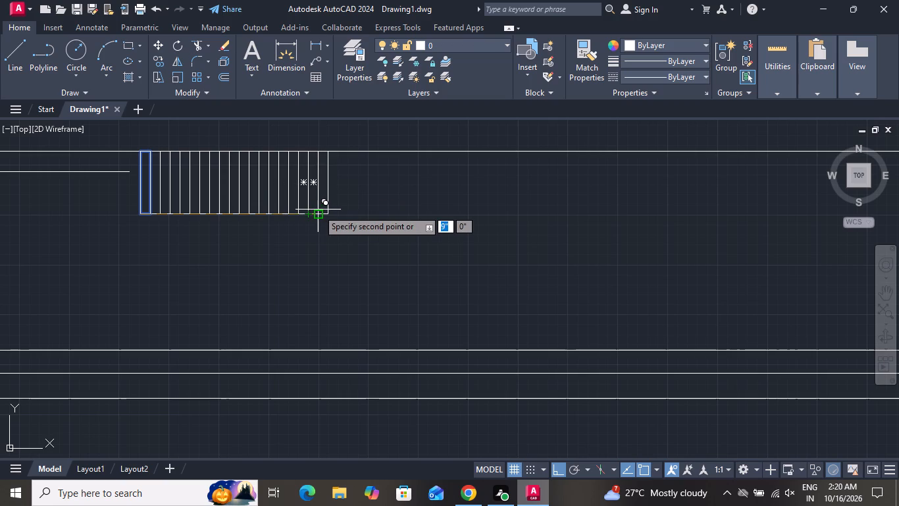
left_click(319, 211)
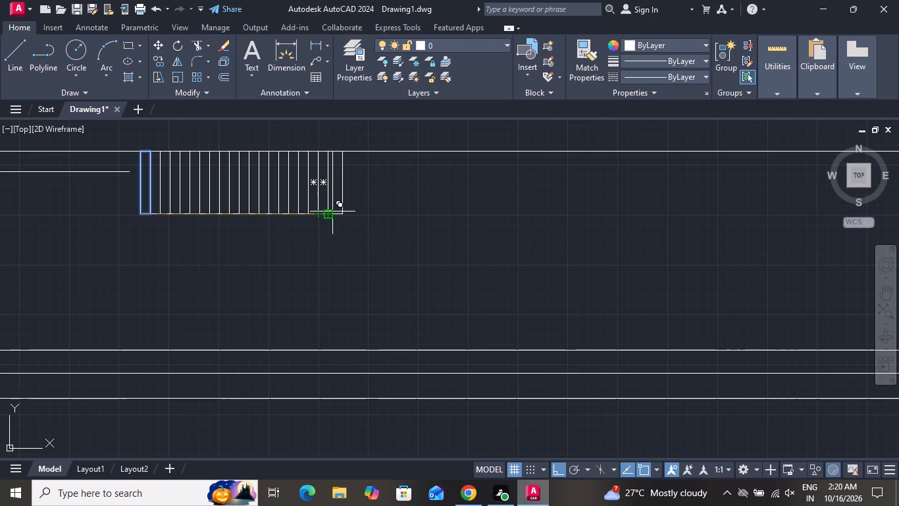
left_click(331, 211)
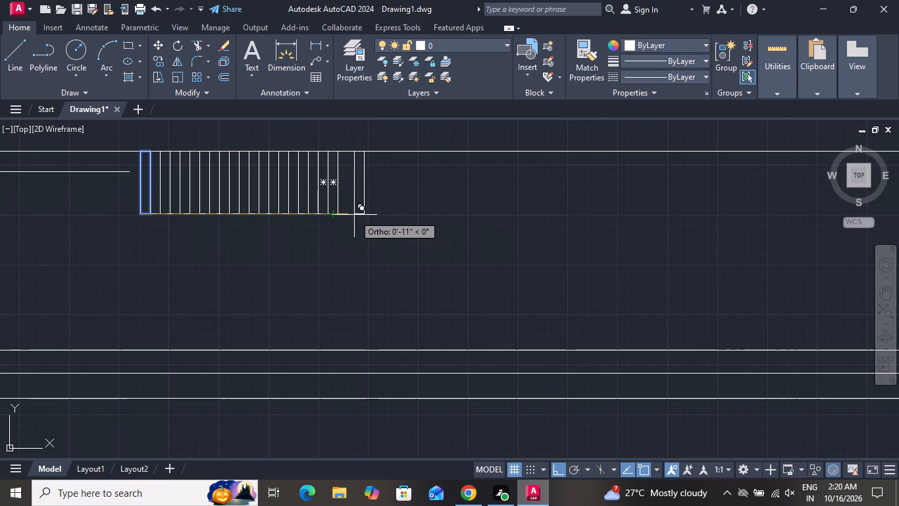
left_click(338, 211)
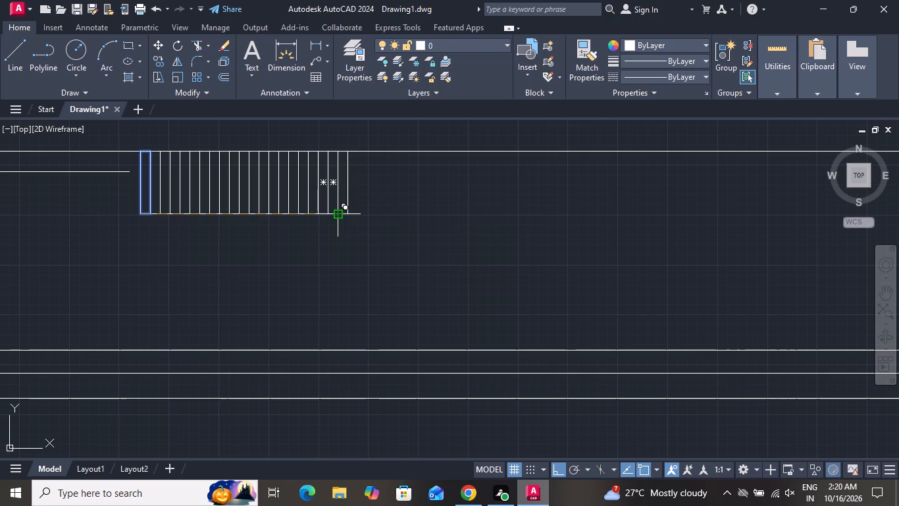
left_click(347, 211)
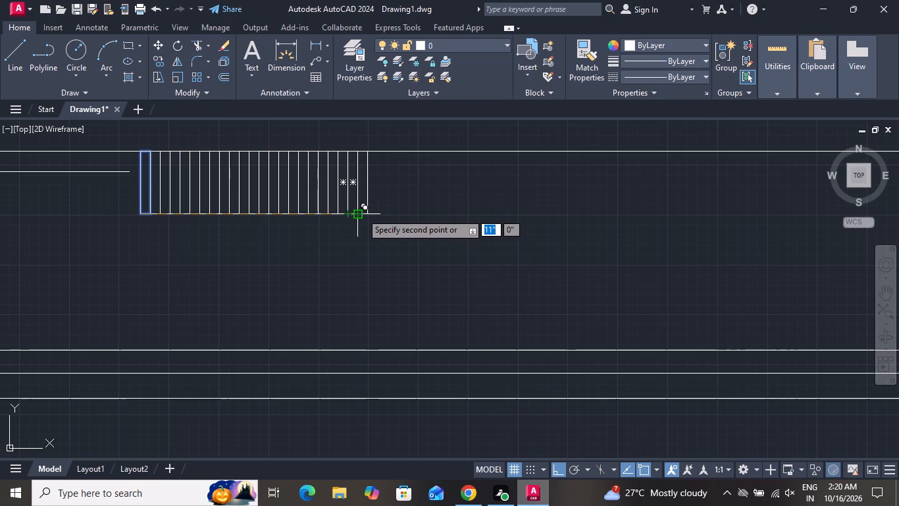
left_click(357, 214)
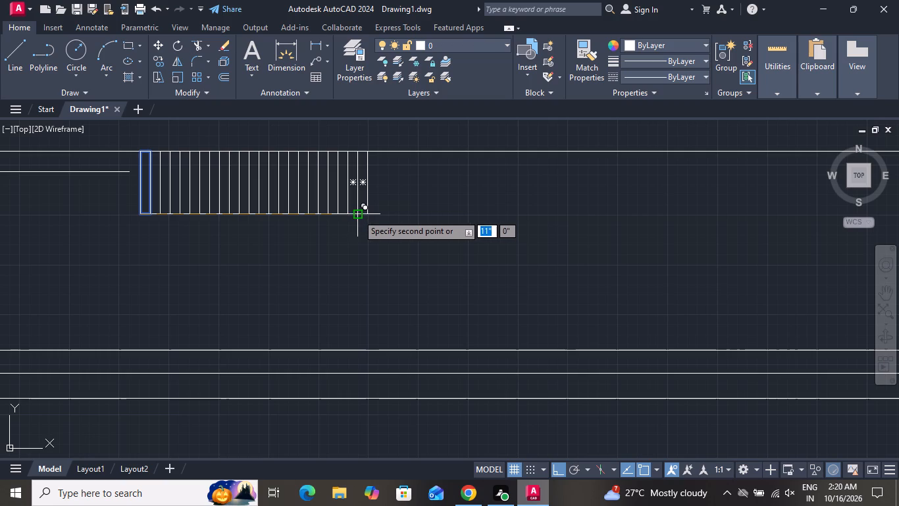
Add eleven more edge-to-edge copies of the narrow bar under the parapet's top line, out to about 1'-4" from the base point.
left_click(367, 214)
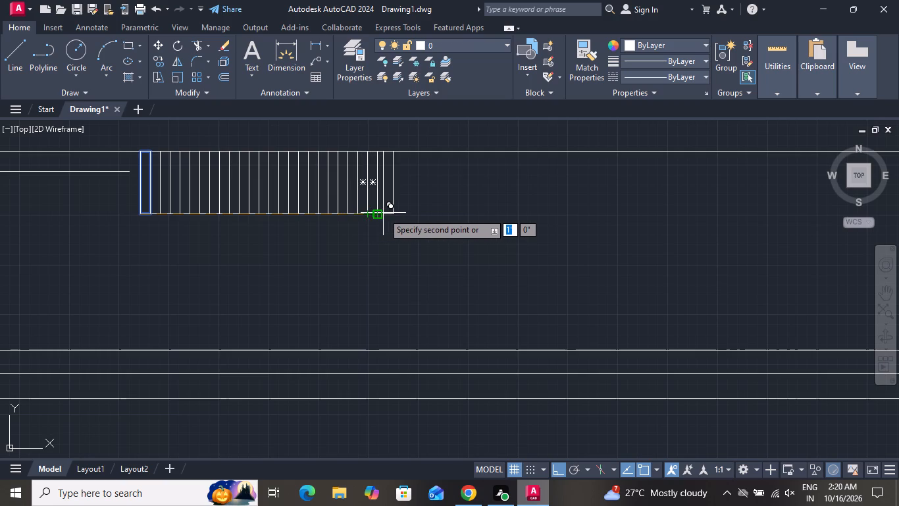
left_click(378, 213)
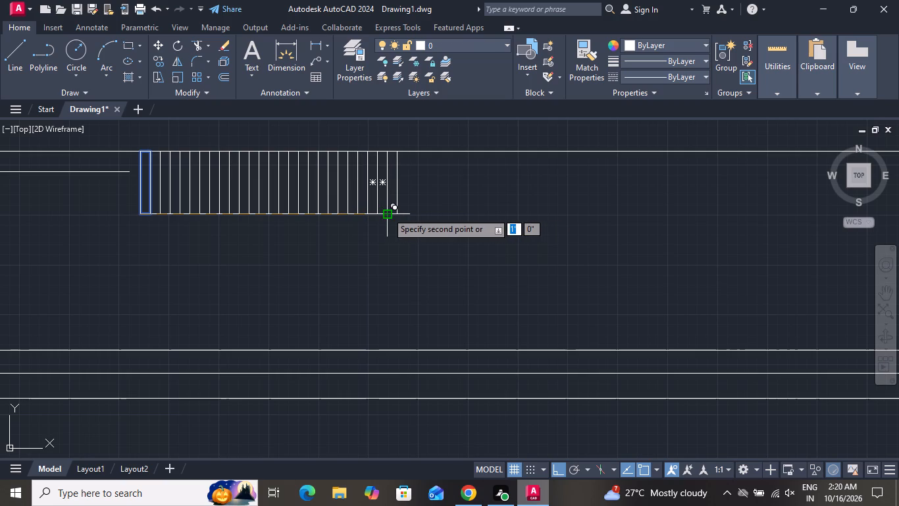
left_click(387, 212)
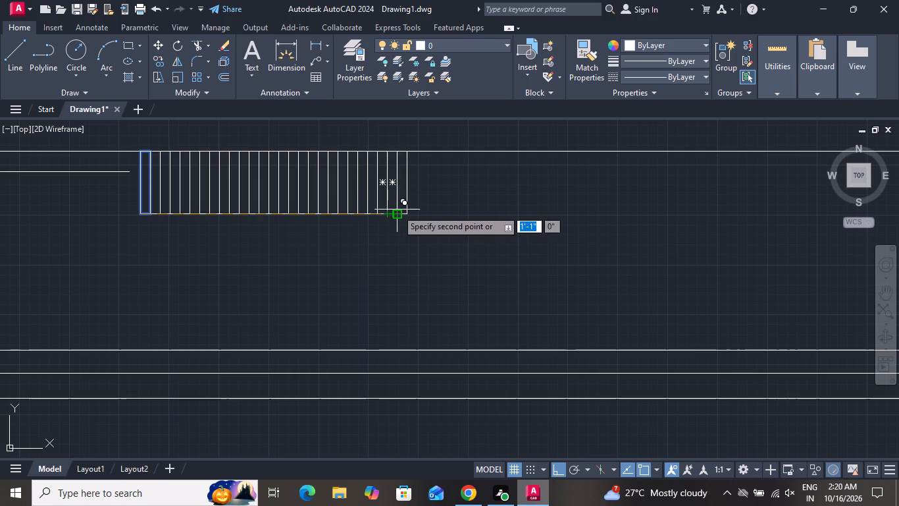
left_click(395, 214)
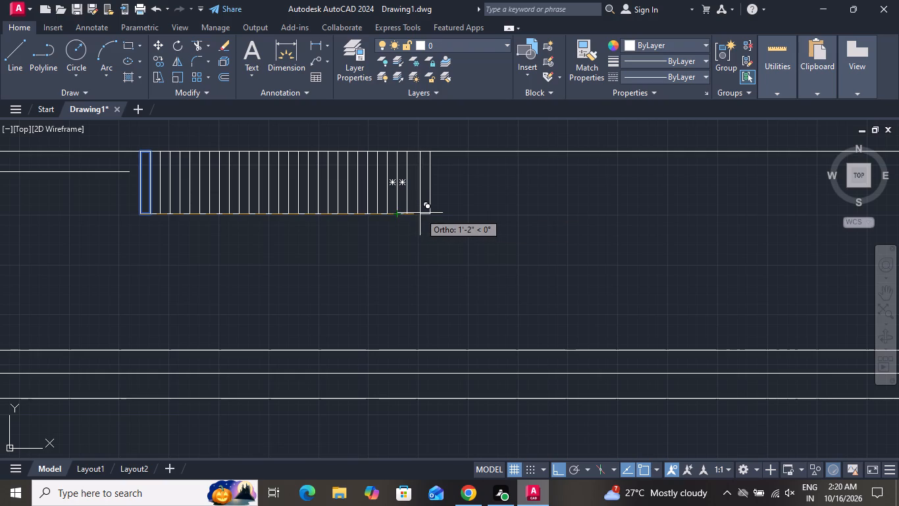
left_click(409, 213)
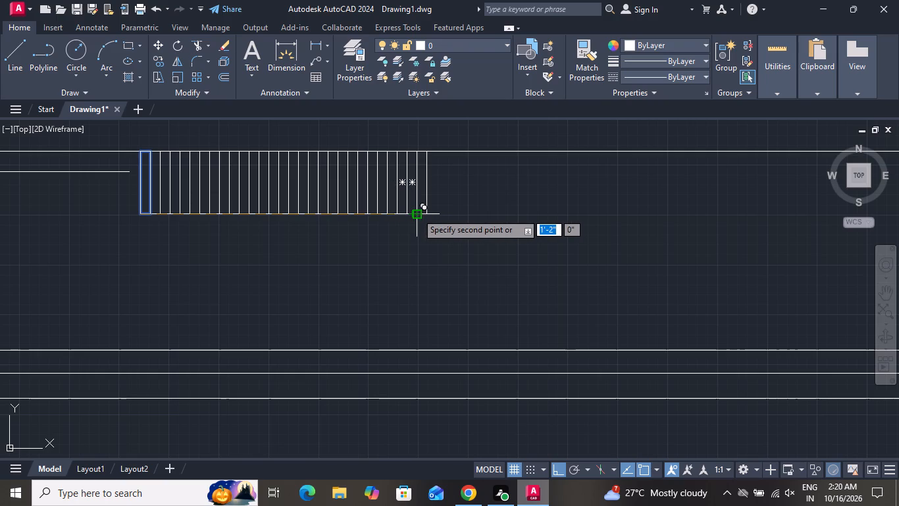
left_click(417, 213)
left_click(428, 212)
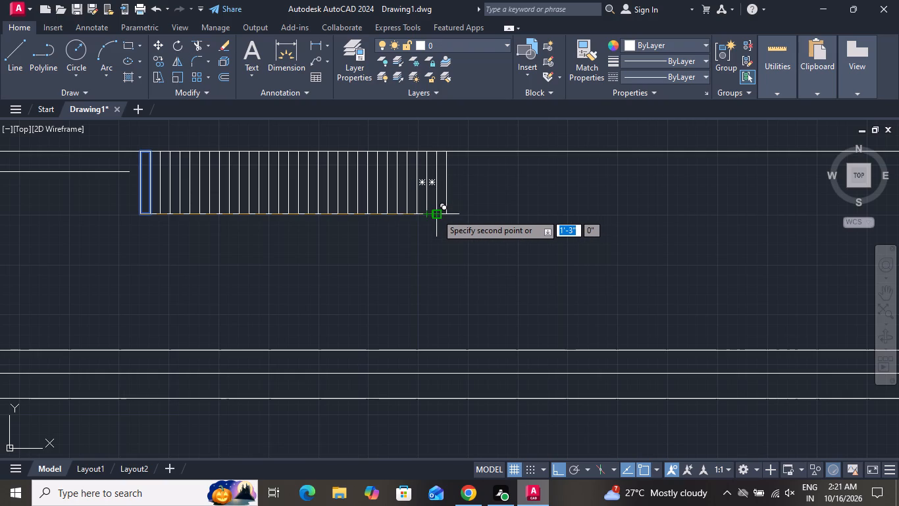
left_click(436, 213)
left_click(448, 211)
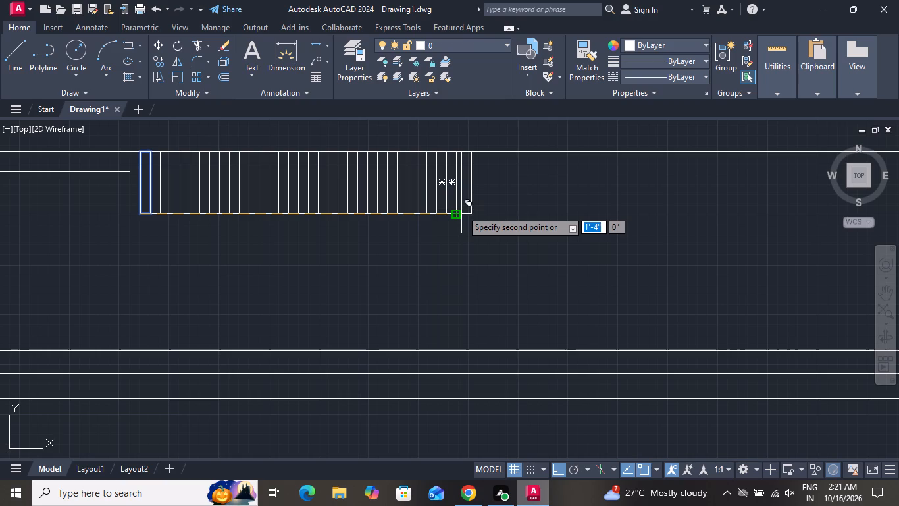
left_click(456, 211)
left_click(469, 211)
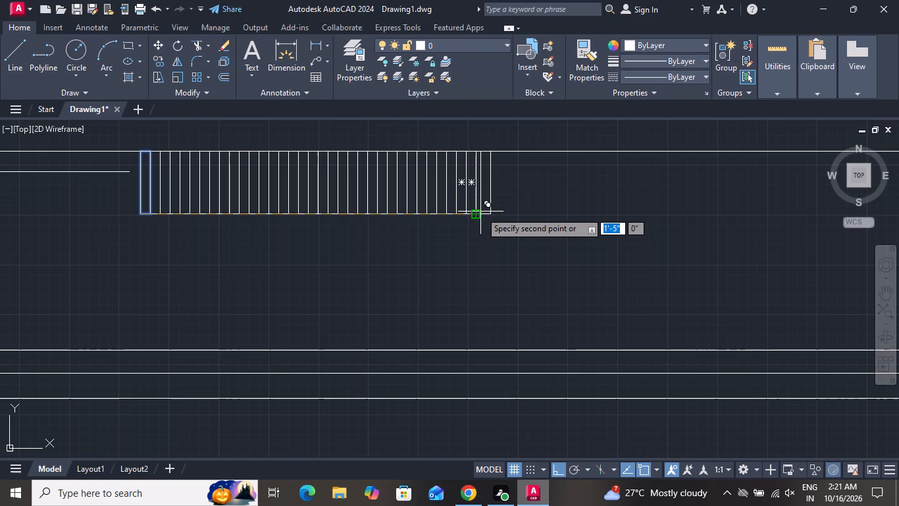
Extend the bar row by eleven further adjoining copies along the parapet's top line, out to about 1'-10" from the base point.
left_click(478, 212)
left_click(486, 211)
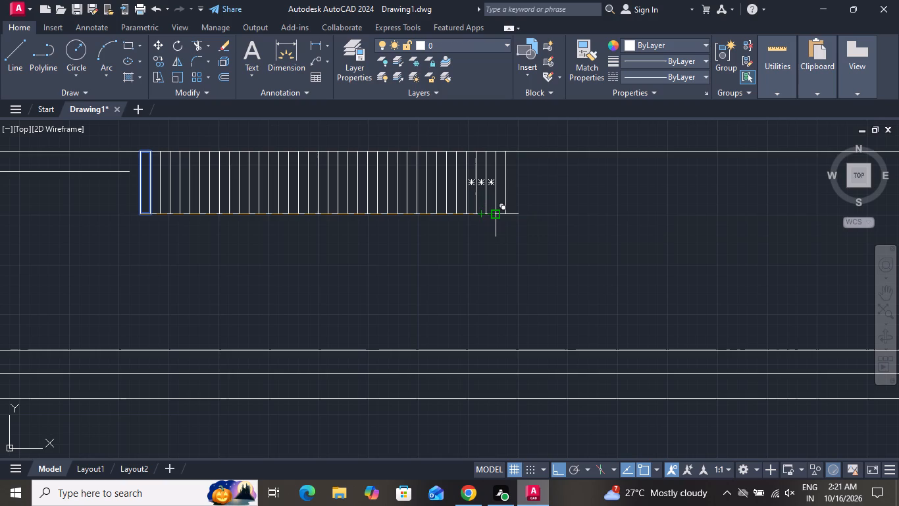
left_click(496, 210)
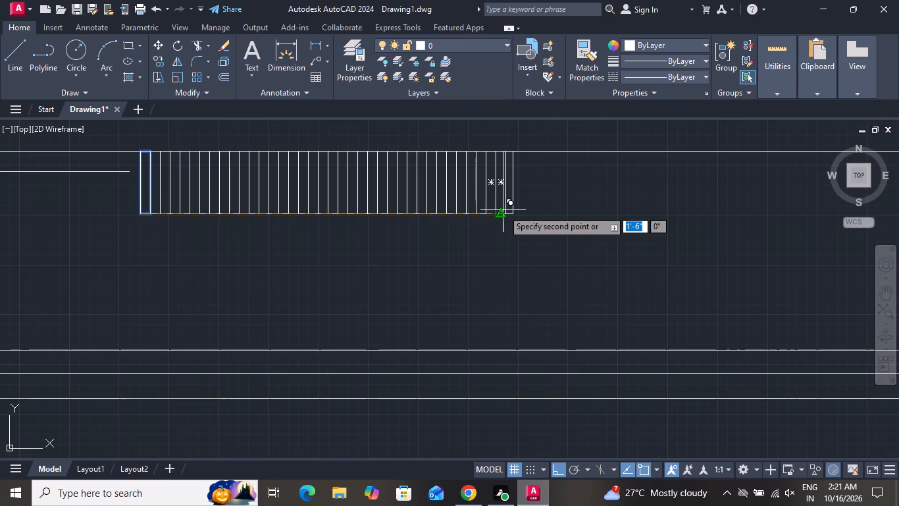
left_click(507, 213)
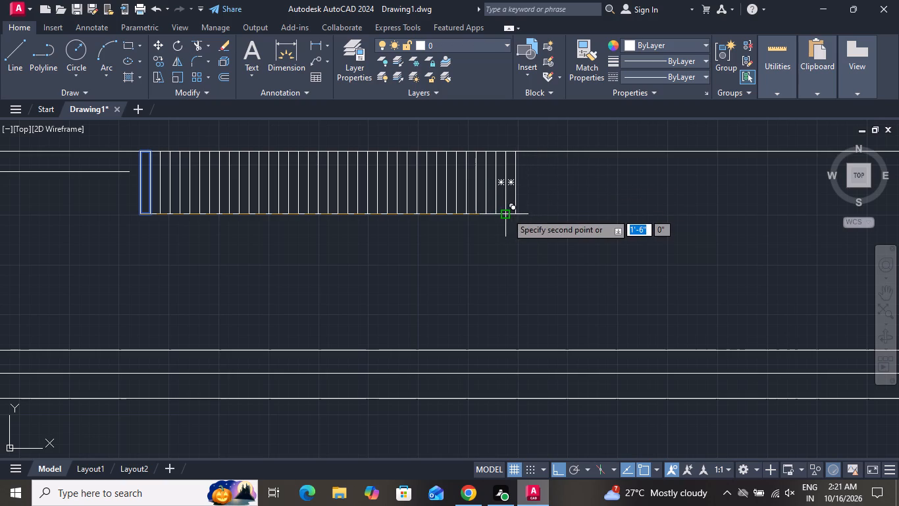
left_click(515, 213)
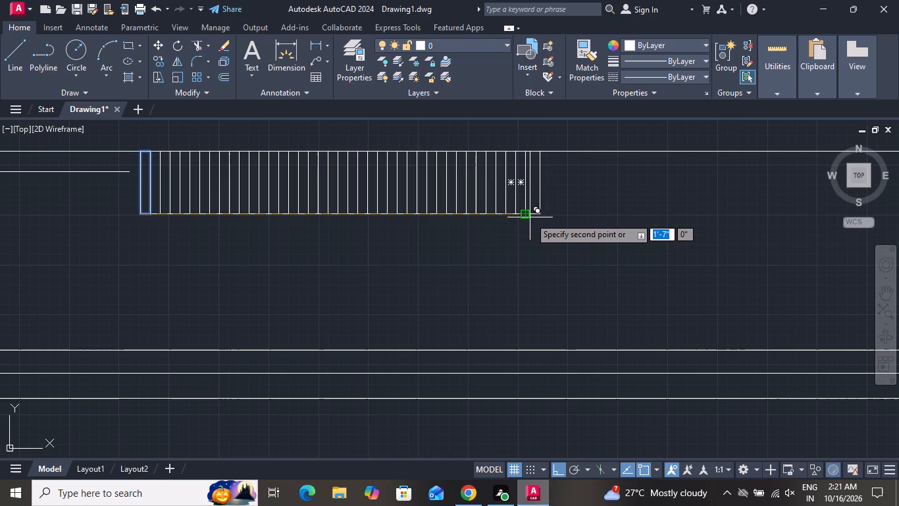
left_click(530, 217)
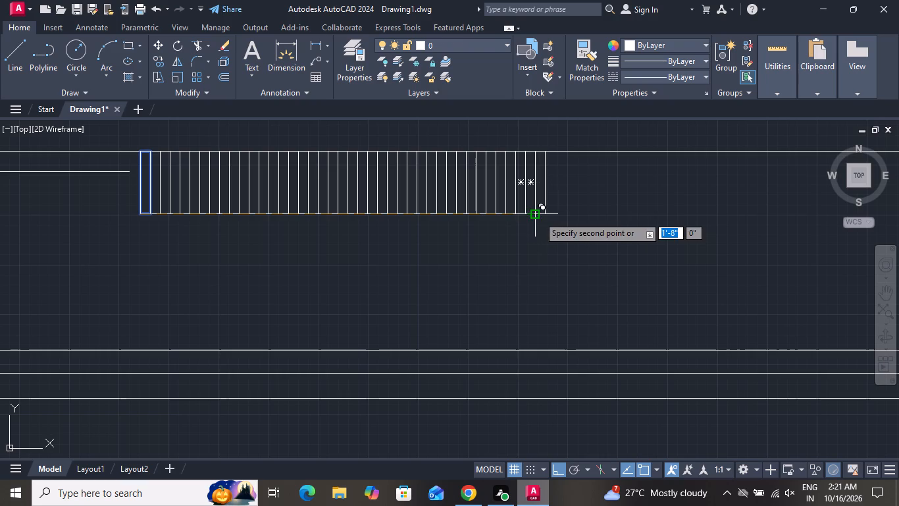
left_click(538, 216)
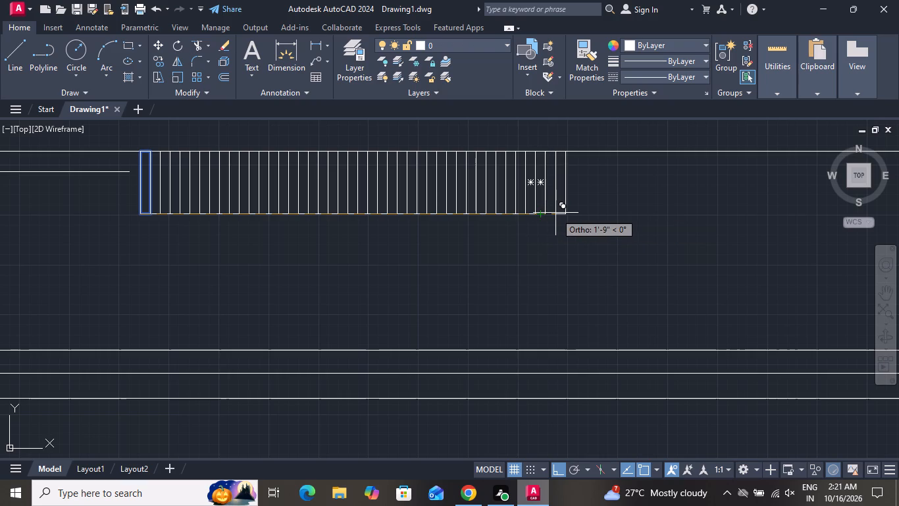
left_click(545, 214)
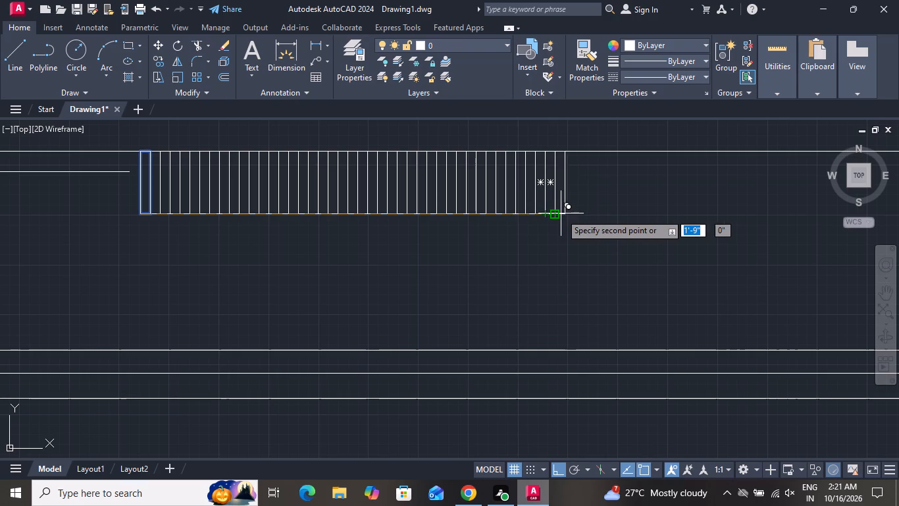
left_click(558, 213)
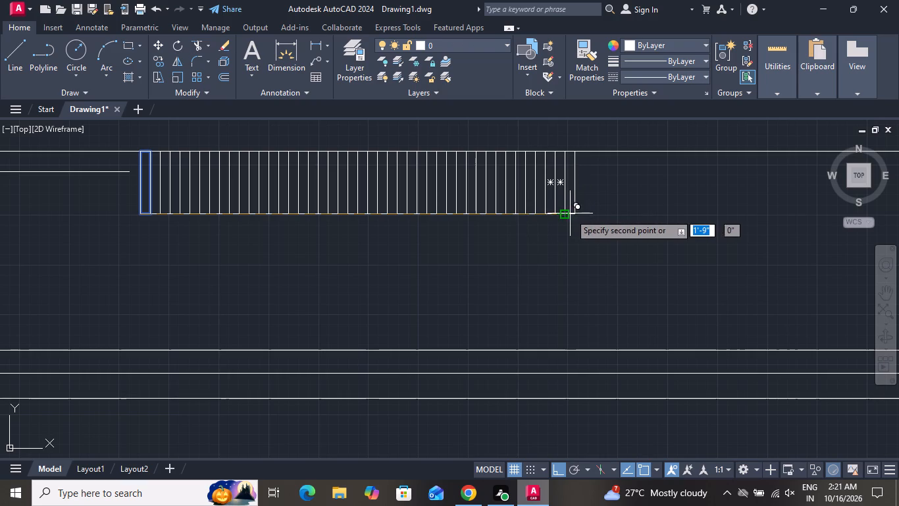
left_click(567, 214)
left_click(577, 211)
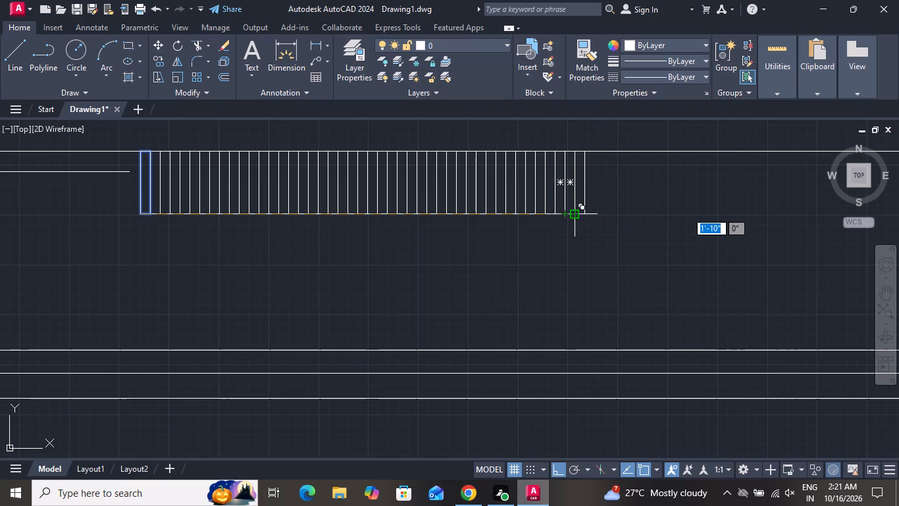
Continue the narrow bar row with ten more edge-to-edge copies under the parapet's top line, out to about 2'-3" from the base point.
left_click(585, 213)
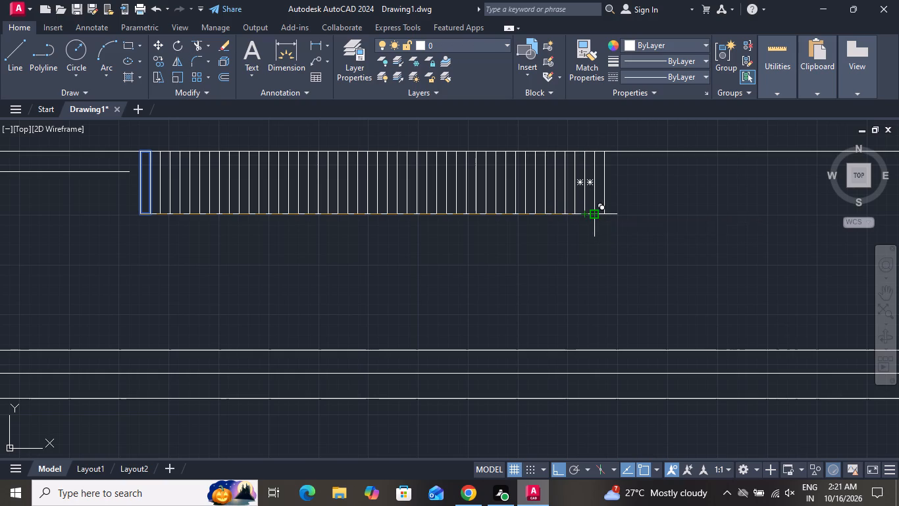
left_click(594, 210)
left_click(605, 209)
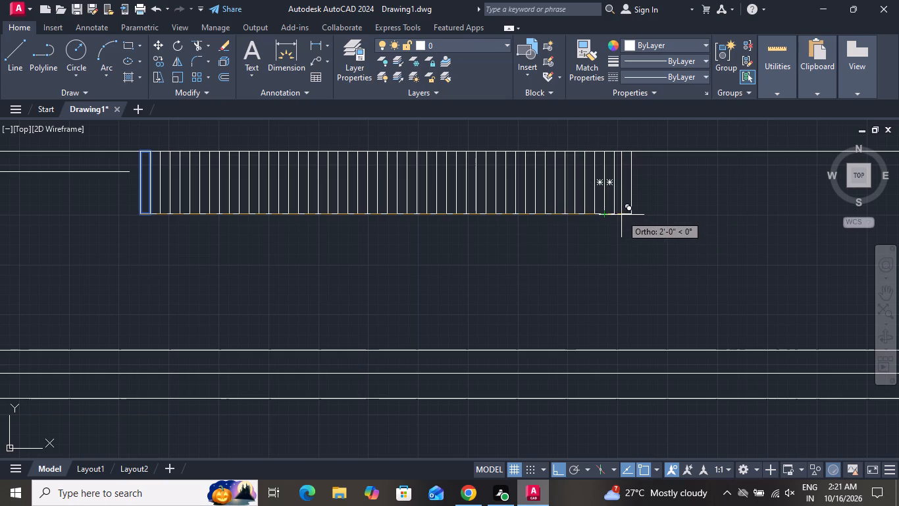
left_click(615, 214)
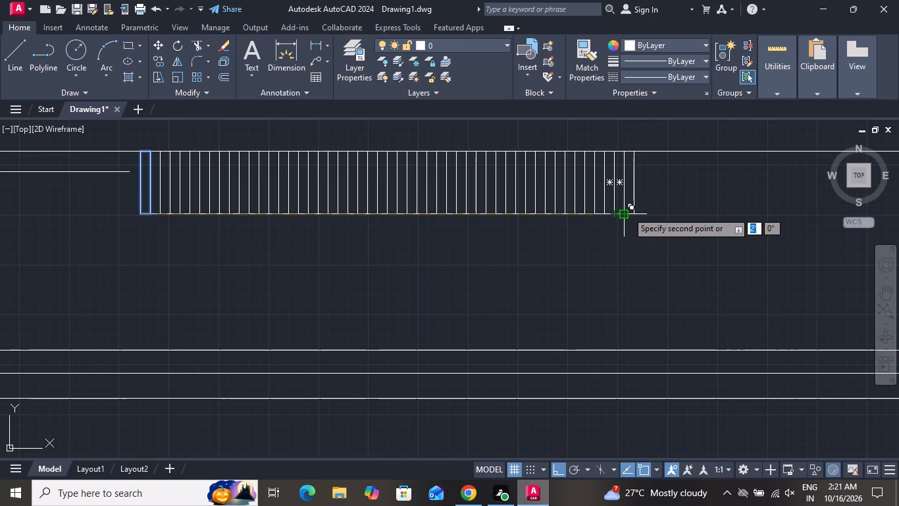
left_click(627, 212)
left_click(636, 213)
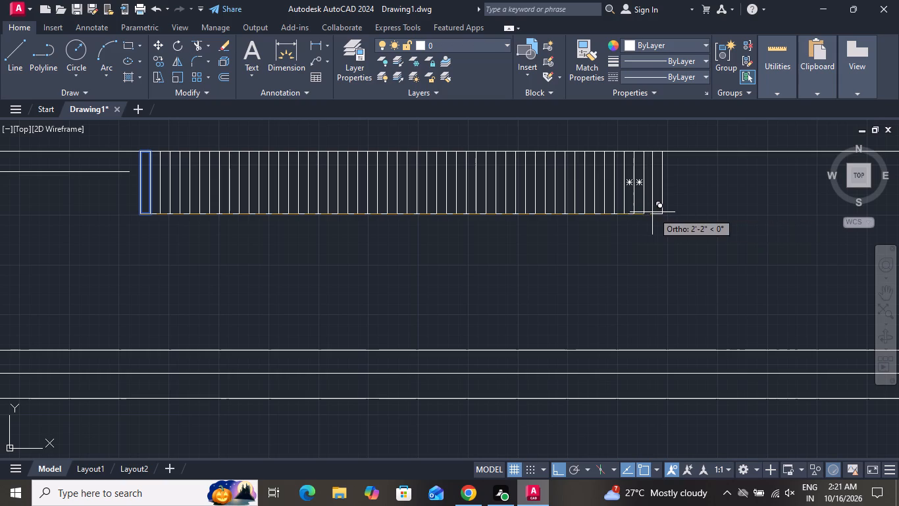
left_click(648, 213)
left_click(654, 212)
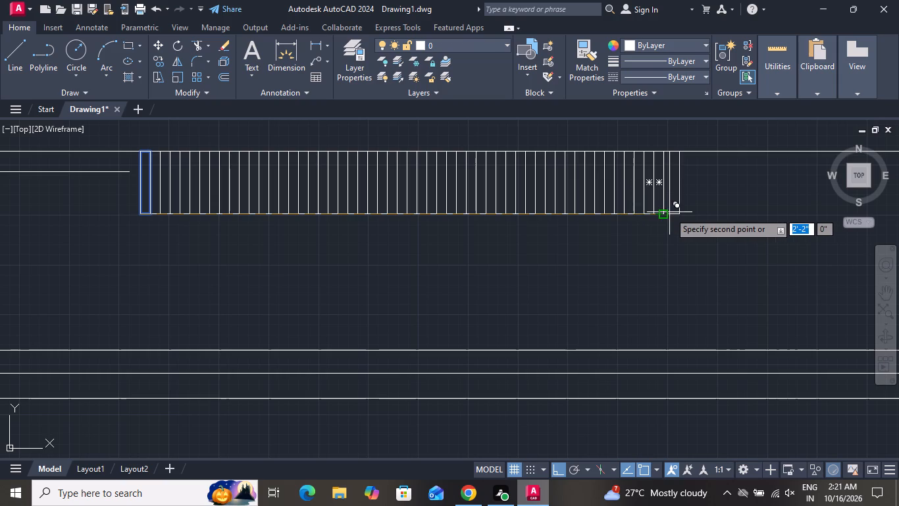
left_click(663, 212)
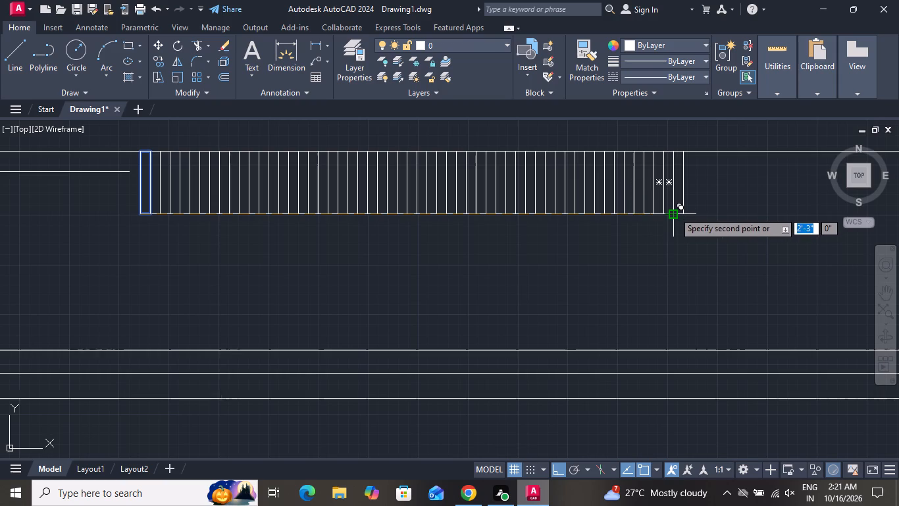
left_click(674, 211)
Add nine further adjoining copies of the narrow bar towards the arch, out to about 2'-8" from the base point.
left_click(686, 215)
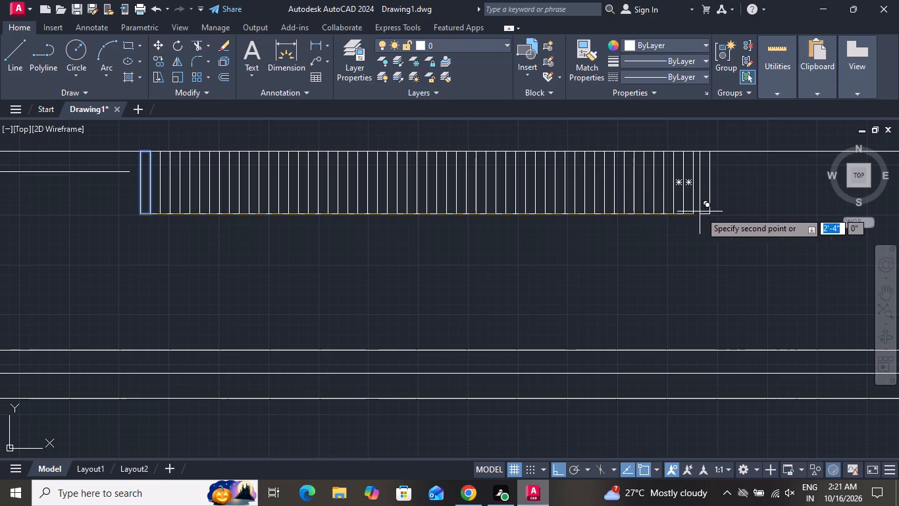
left_click(697, 213)
left_click(704, 210)
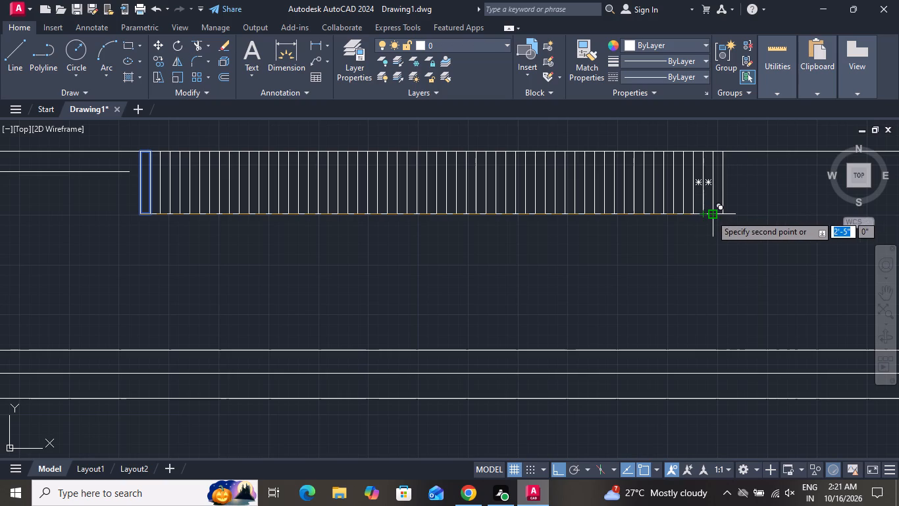
left_click(711, 215)
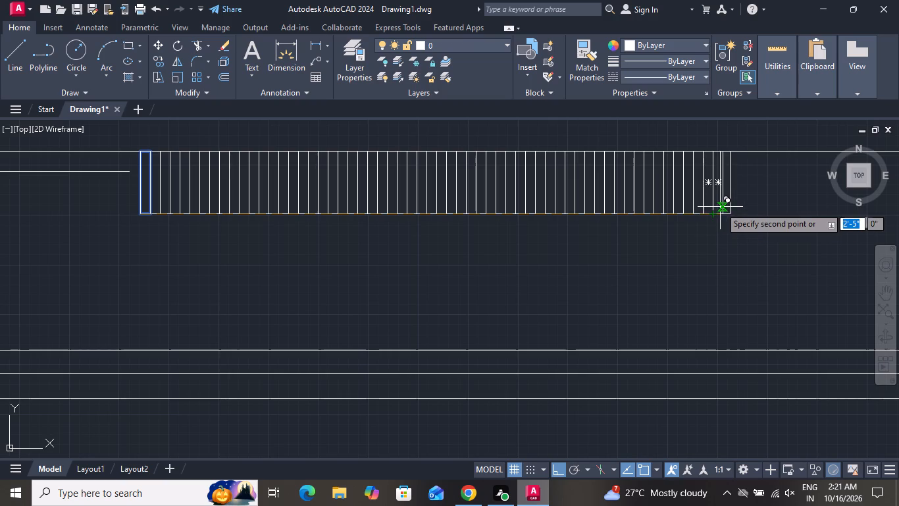
left_click(725, 215)
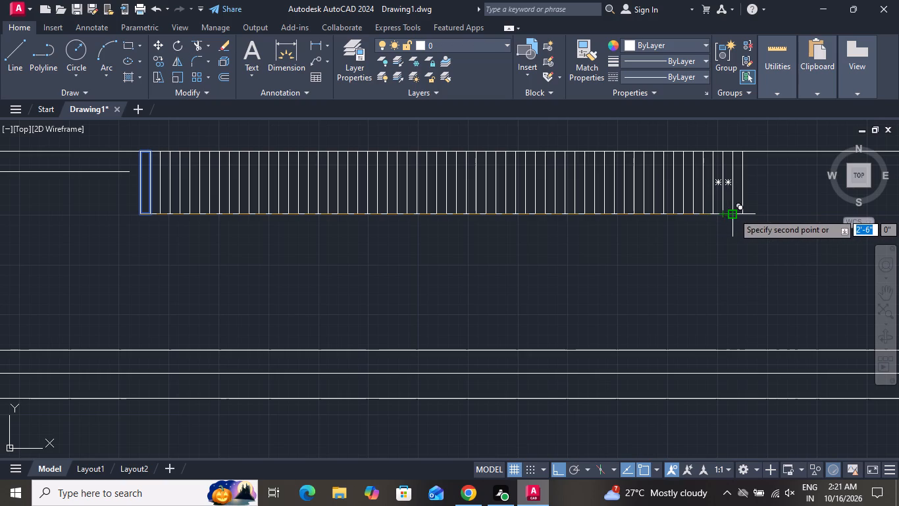
left_click(733, 213)
left_click(746, 216)
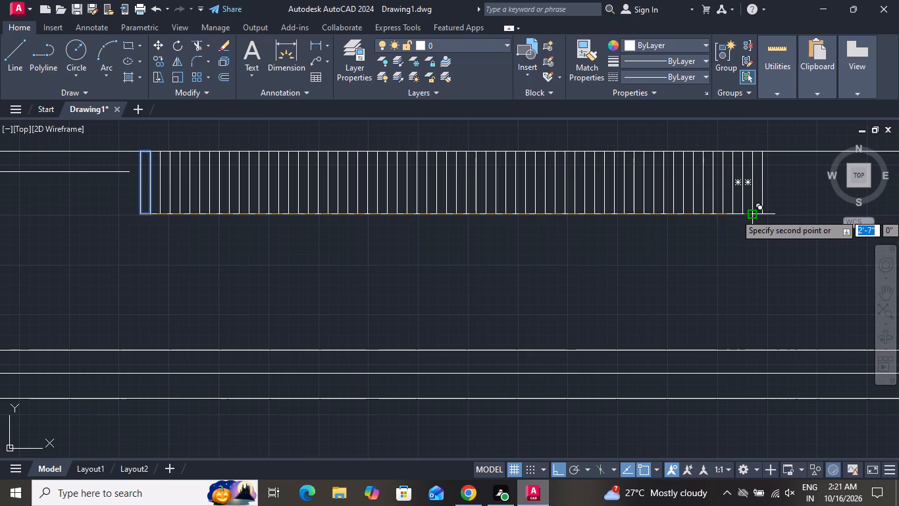
left_click(756, 213)
left_click(764, 213)
Extend the bar row along the parapet's top line with seven more copies, out to about 2'-11" from the base point.
scroll(611, 238, "down", 1)
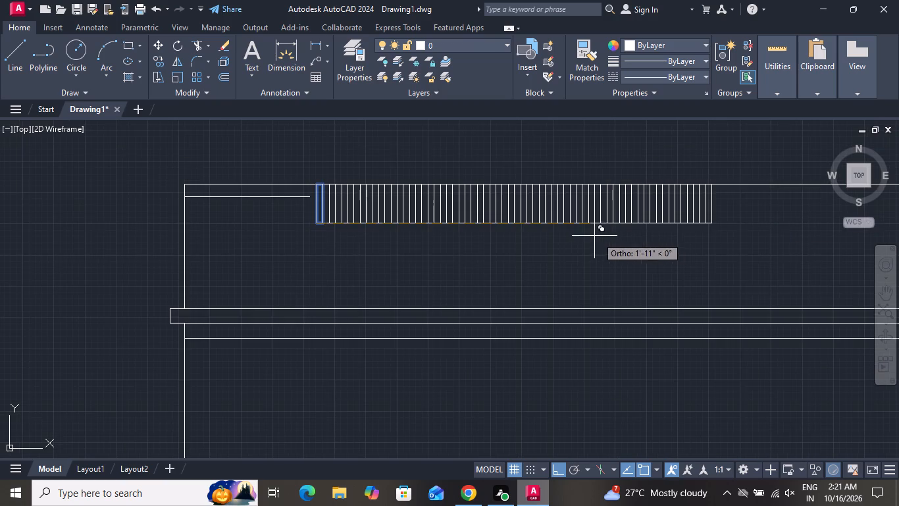
scroll(586, 234, "down", 5)
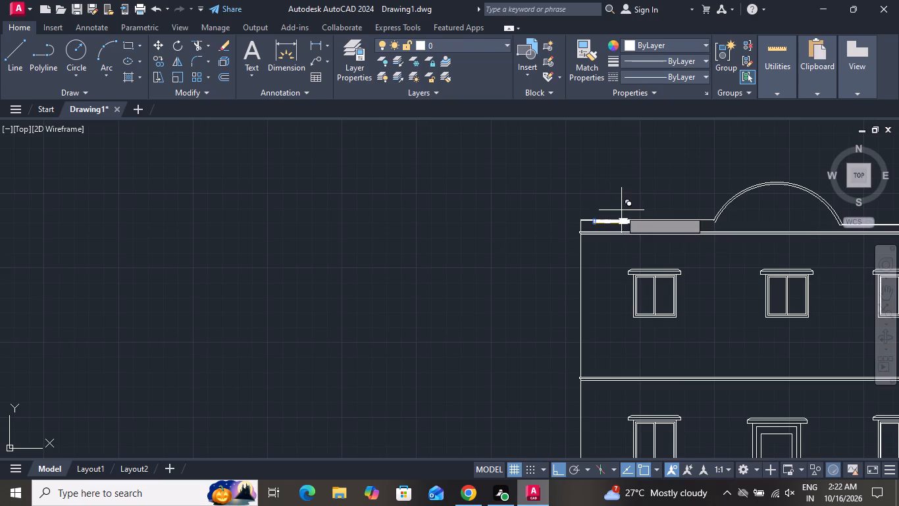
scroll(648, 218, "up", 2)
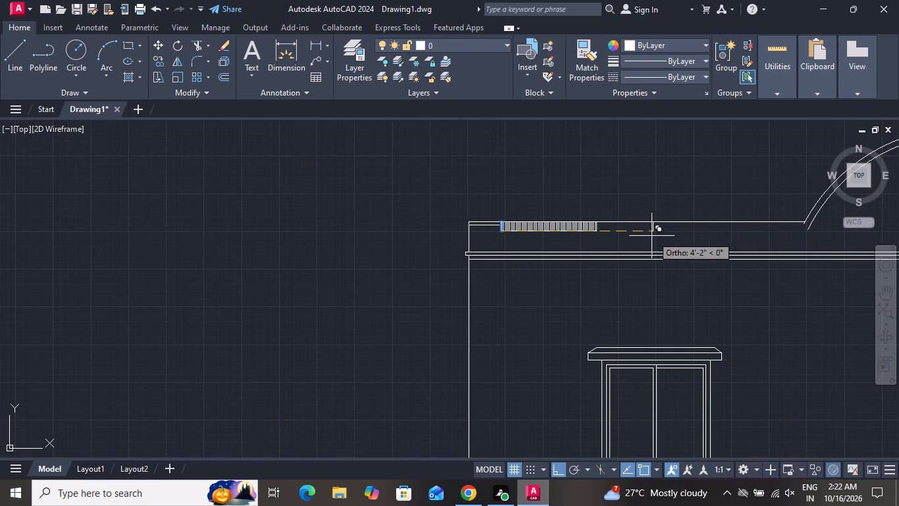
scroll(613, 223, "up", 3)
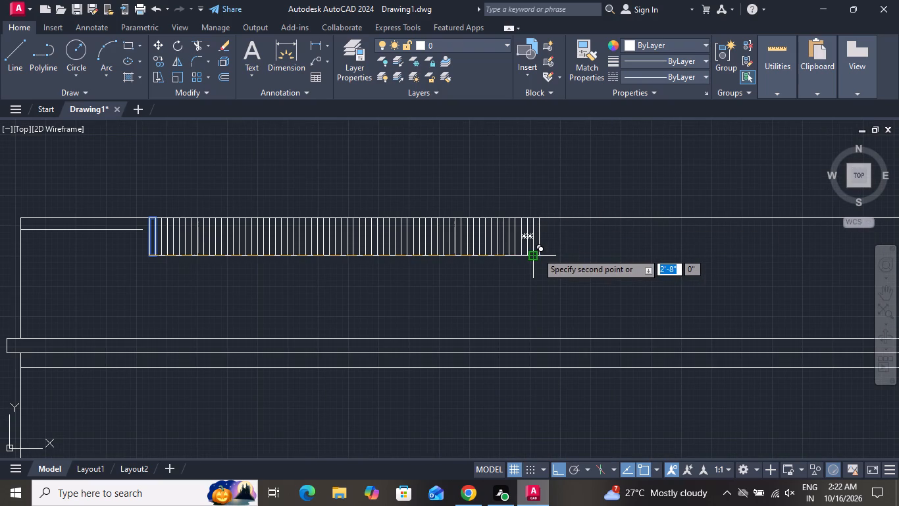
left_click(537, 252)
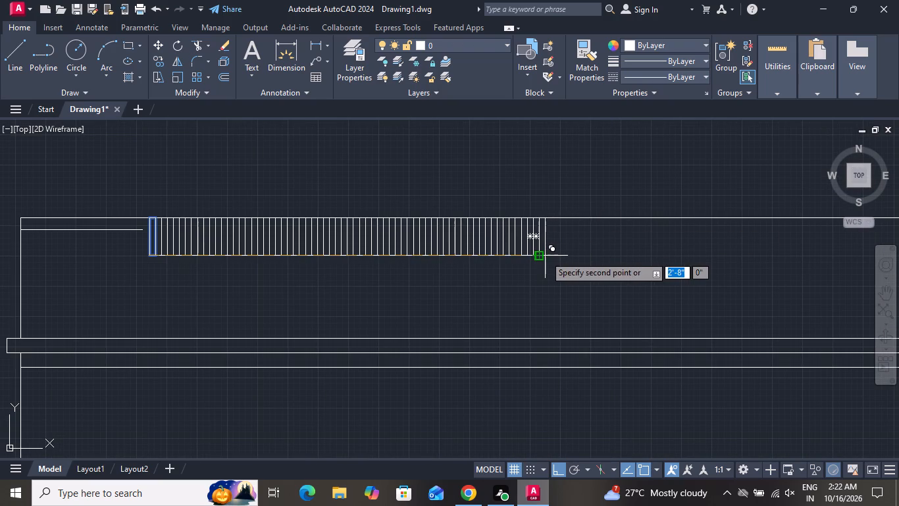
scroll(542, 256, "up", 1)
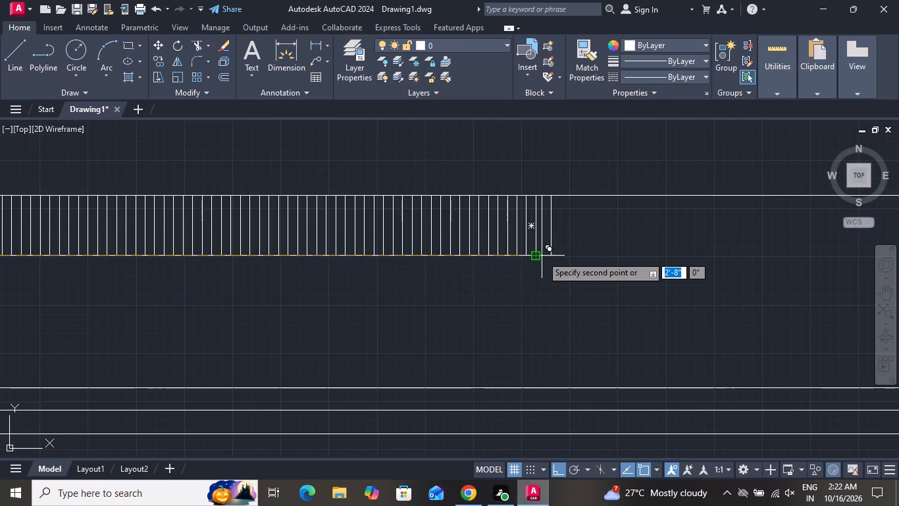
left_click(540, 256)
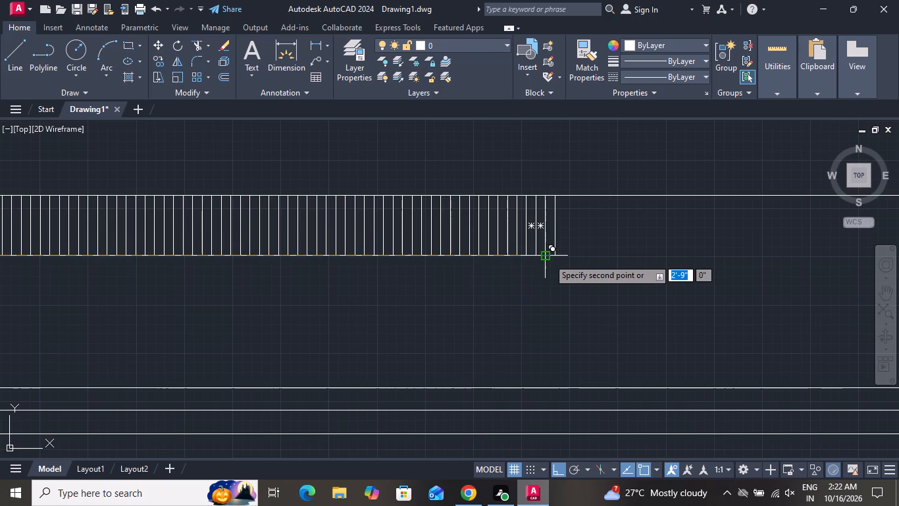
left_click(548, 258)
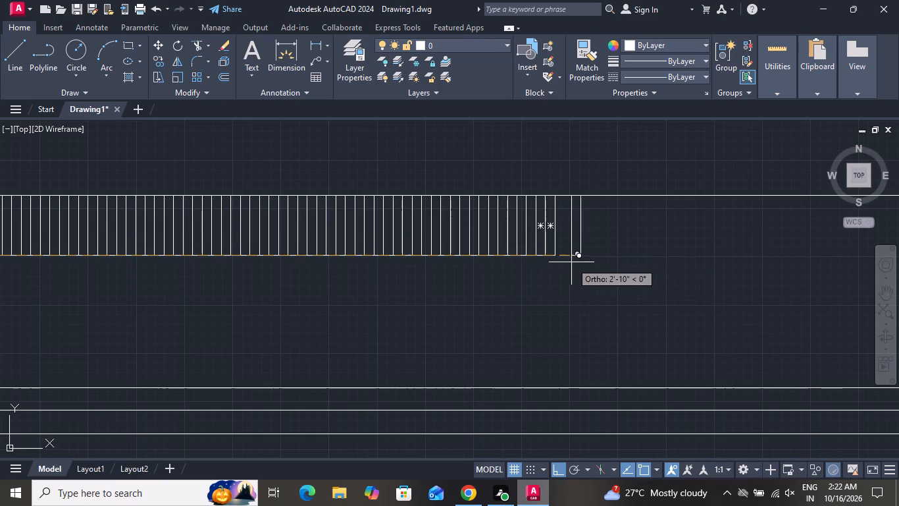
left_click(558, 260)
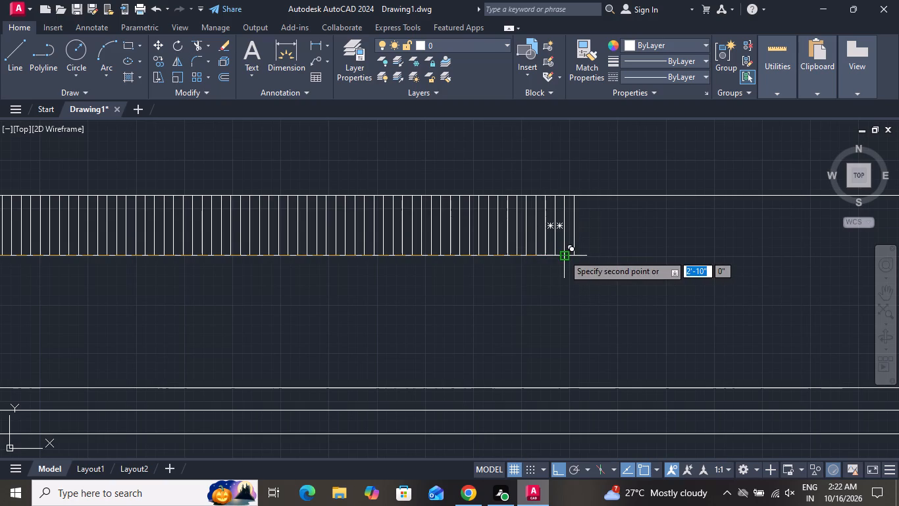
left_click(563, 254)
left_click(581, 253)
left_click(594, 254)
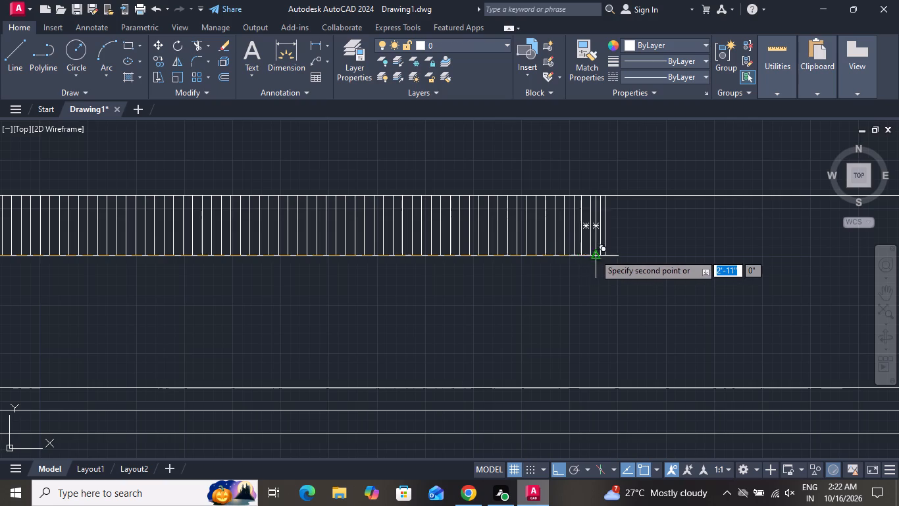
Place ten more edge-to-edge copies of the narrow bar towards the arch, out to about 3'-4" from the base point.
left_click(603, 252)
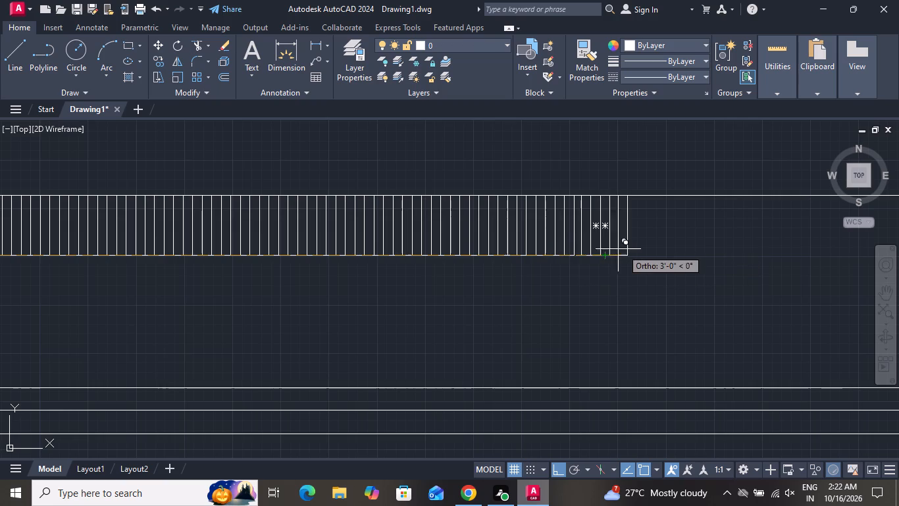
left_click(612, 256)
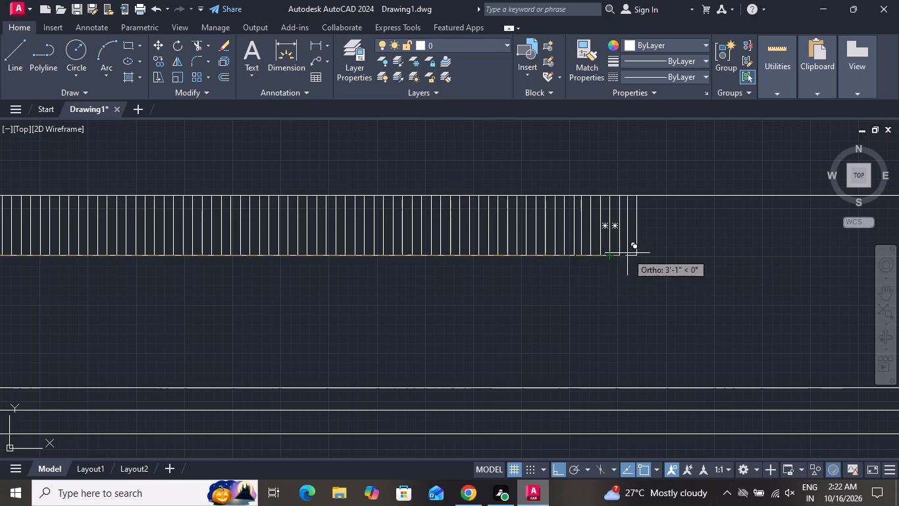
left_click(623, 254)
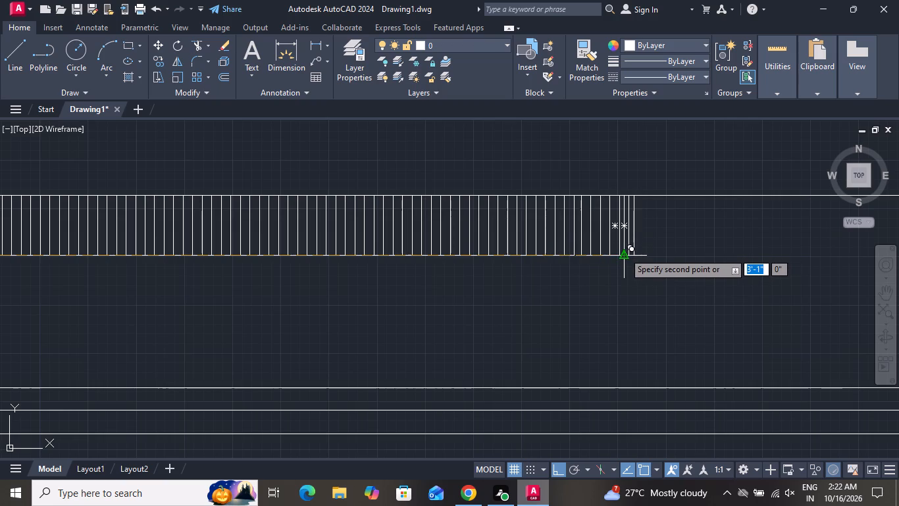
left_click(630, 252)
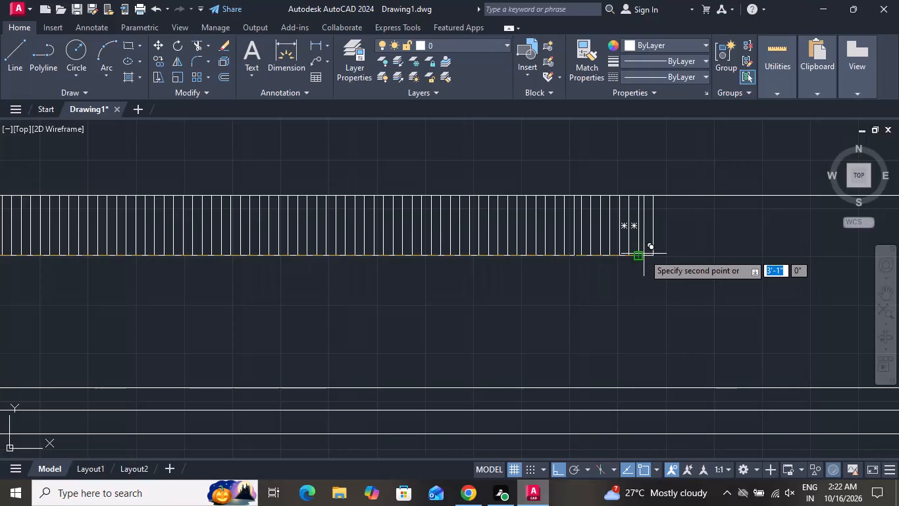
left_click(644, 254)
left_click(650, 252)
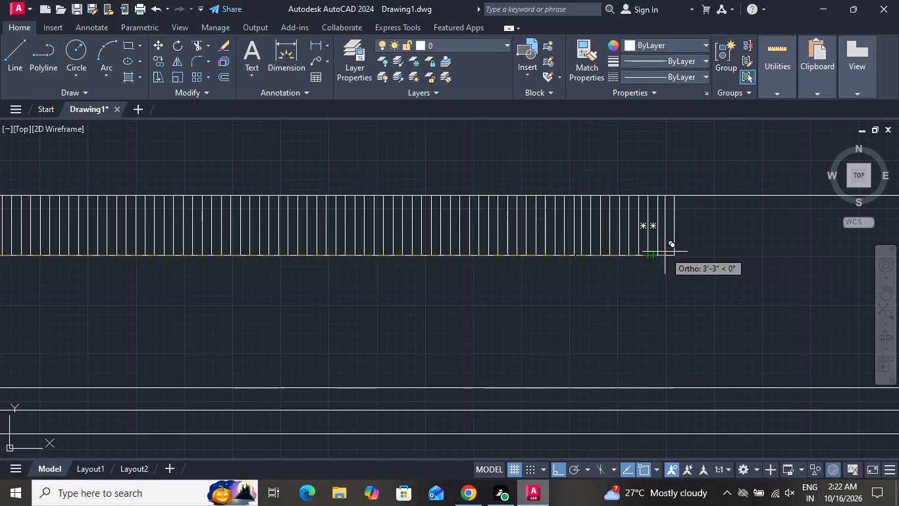
left_click(658, 254)
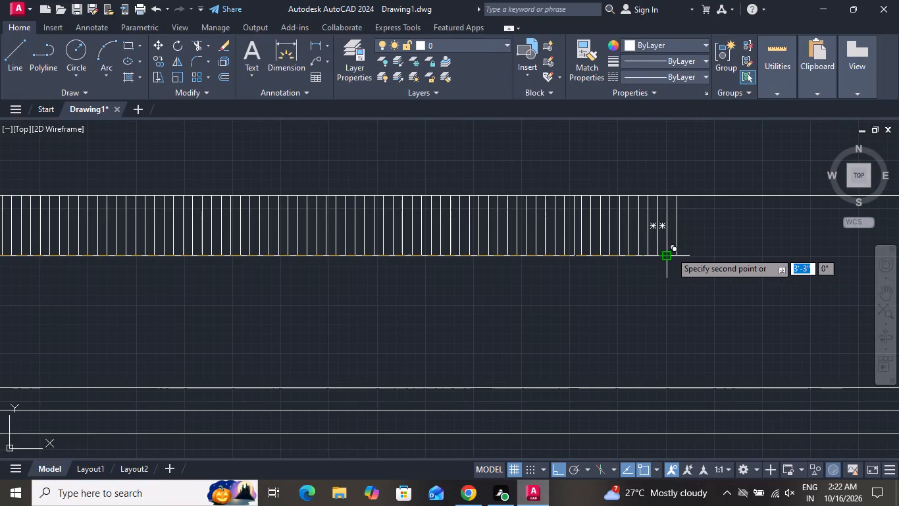
left_click(671, 252)
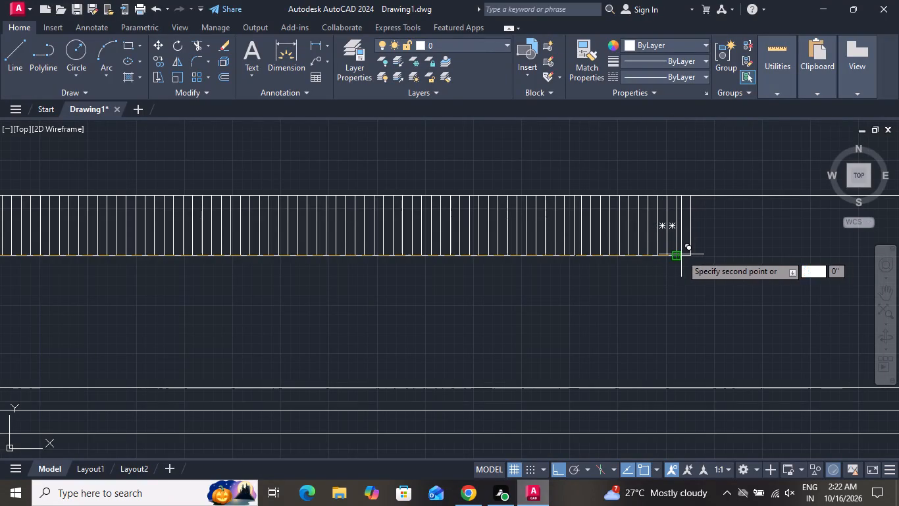
left_click(678, 255)
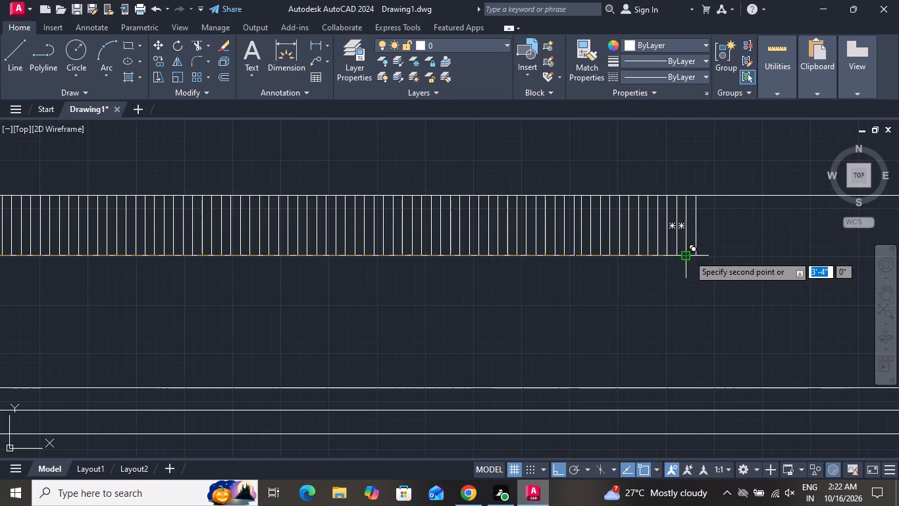
left_click(688, 255)
Continue the bar row under the parapet's top line with eight more adjoining copies, out to about 3'-8" from the base point.
left_click(696, 260)
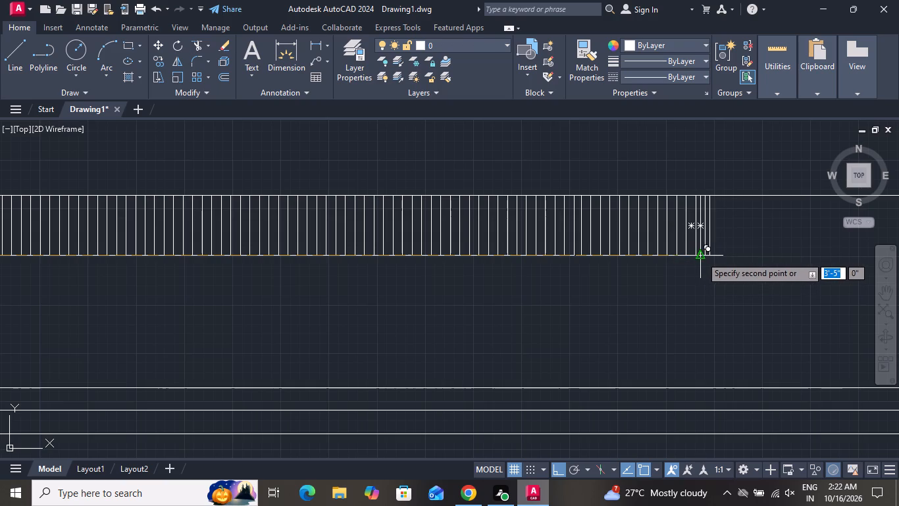
left_click(704, 256)
left_click(713, 256)
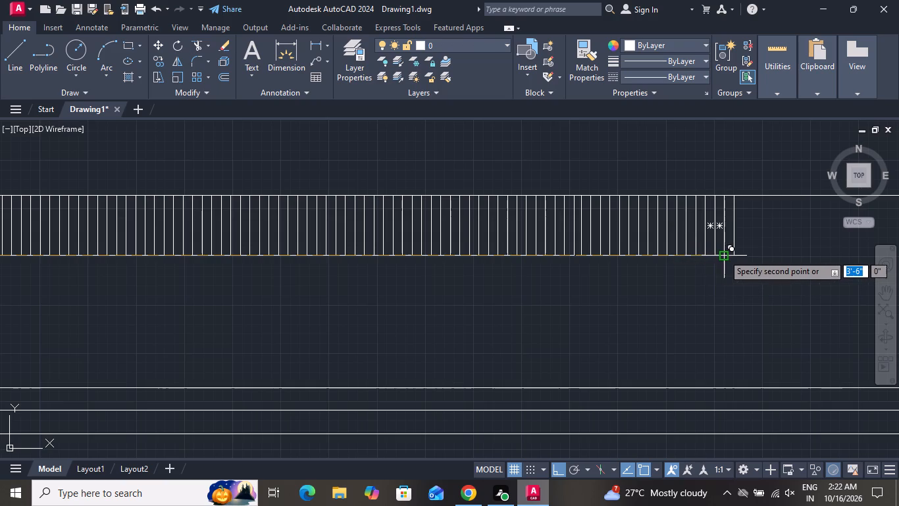
left_click_drag(723, 254, 736, 254)
left_click(736, 256)
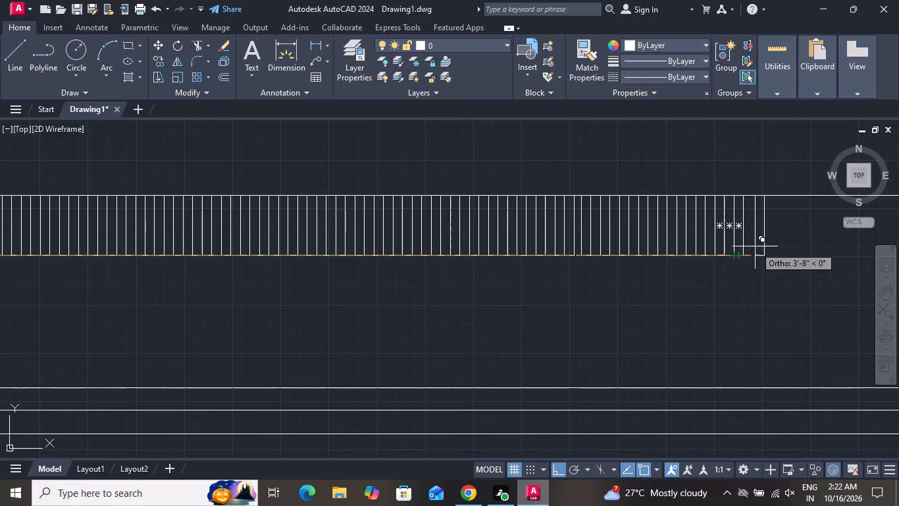
scroll(756, 246, "up", 2)
left_click(716, 266)
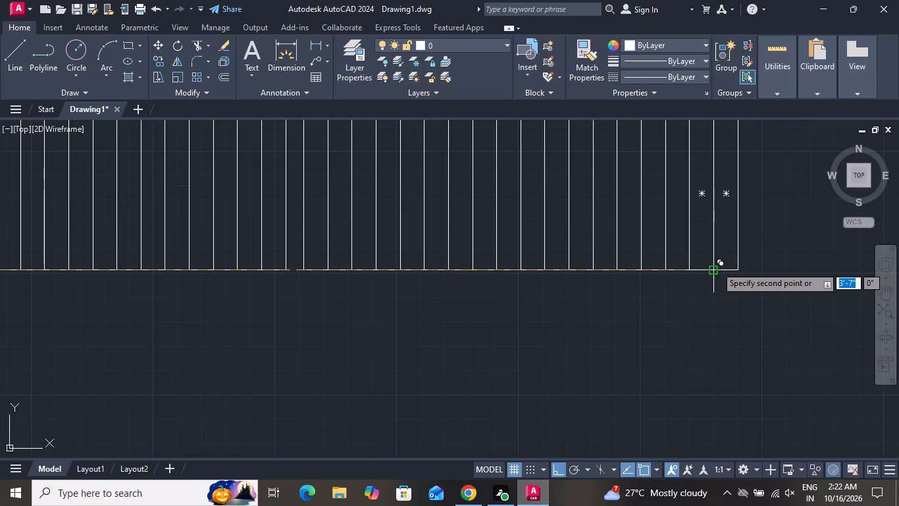
left_click(734, 267)
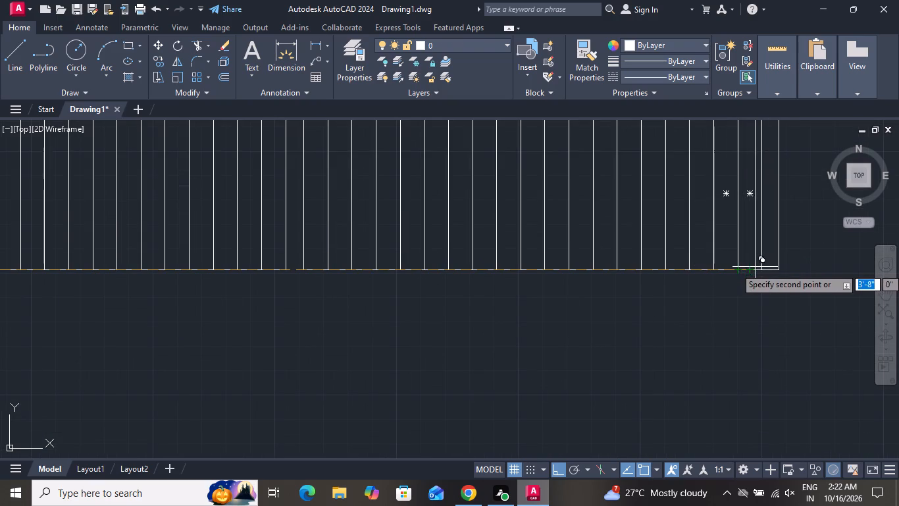
left_click(759, 267)
scroll(756, 266, "down", 4)
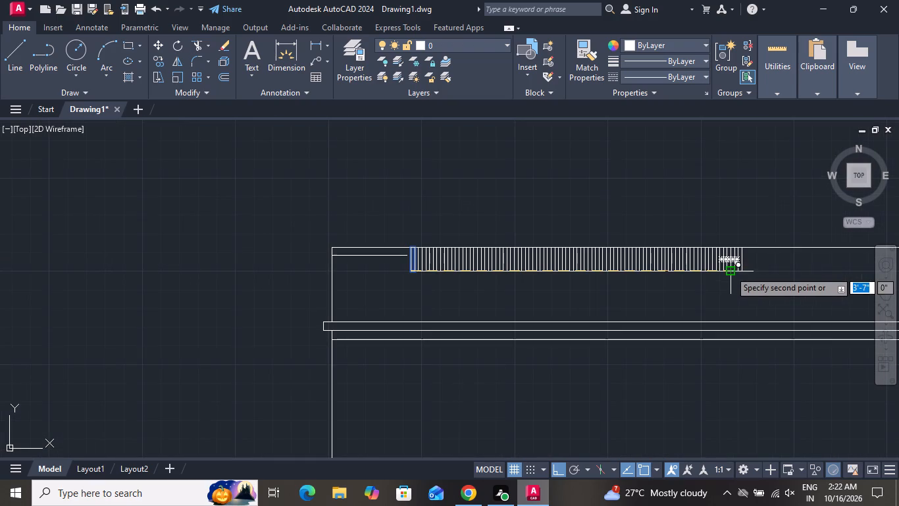
Extend the bar row under the parapet's top line with nine more edge-to-edge copies, out to about 4'-0" from the base point.
scroll(775, 270, "up", 5)
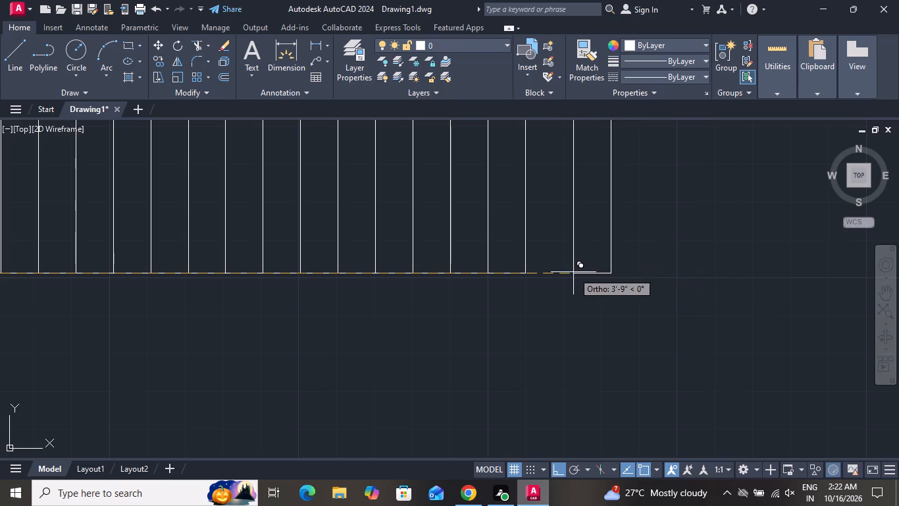
left_click(529, 271)
left_click_drag(564, 273, 571, 273)
left_click_drag(604, 269, 623, 269)
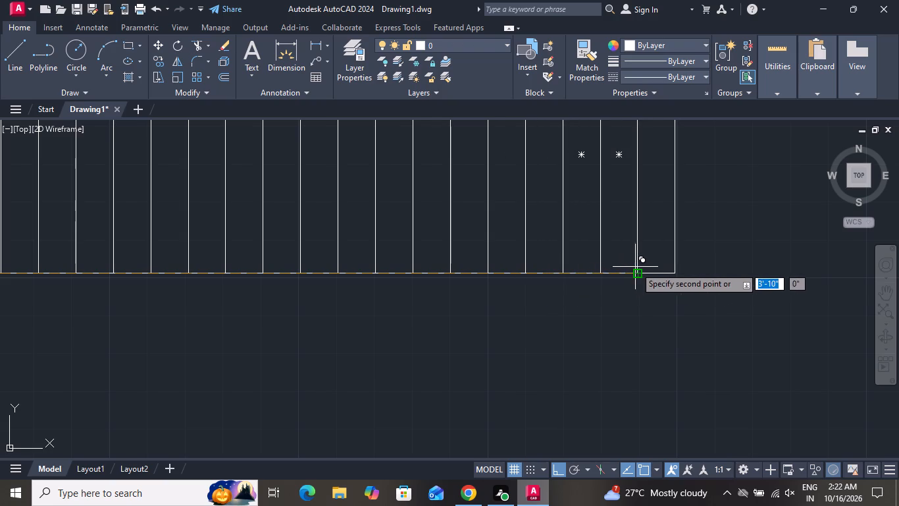
left_click(640, 274)
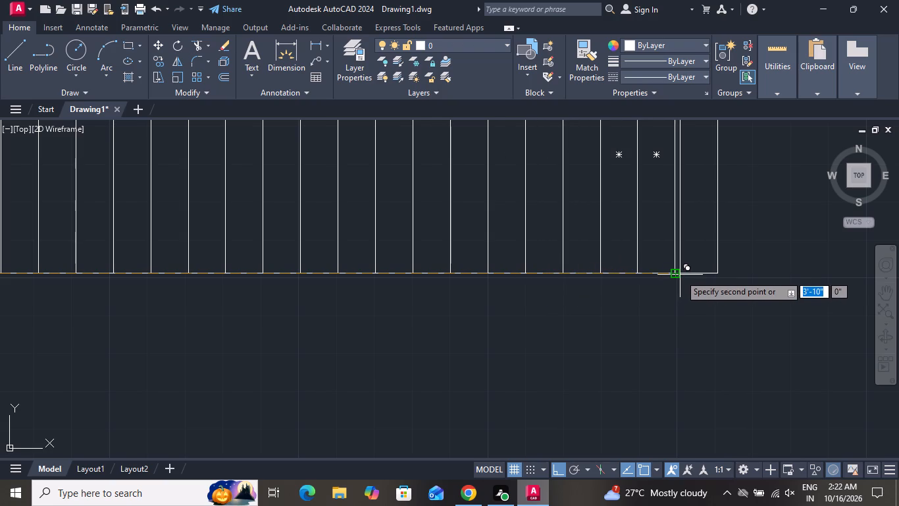
left_click(673, 270)
left_click(714, 273)
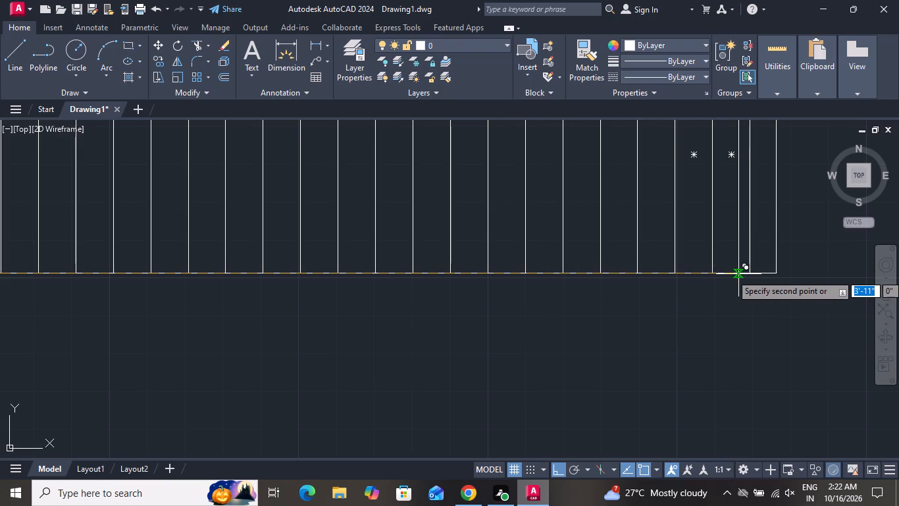
left_click(748, 271)
left_click(785, 269)
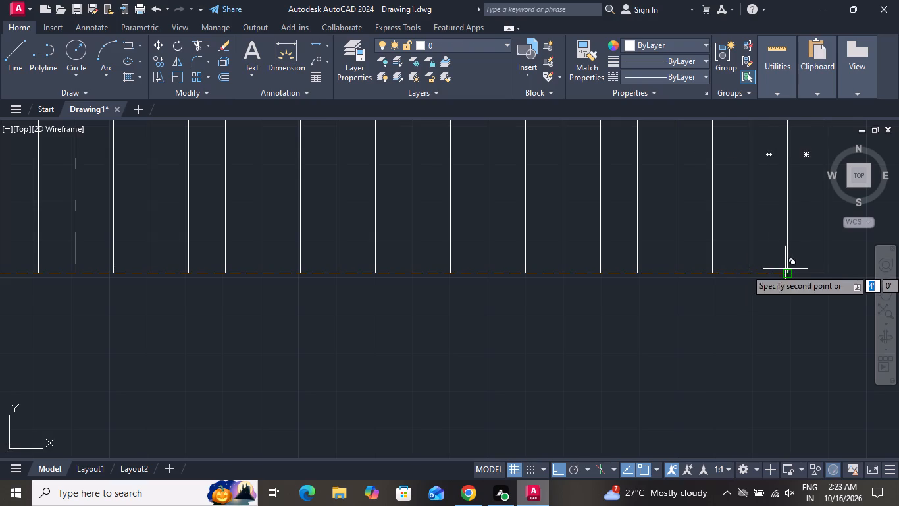
left_click(825, 268)
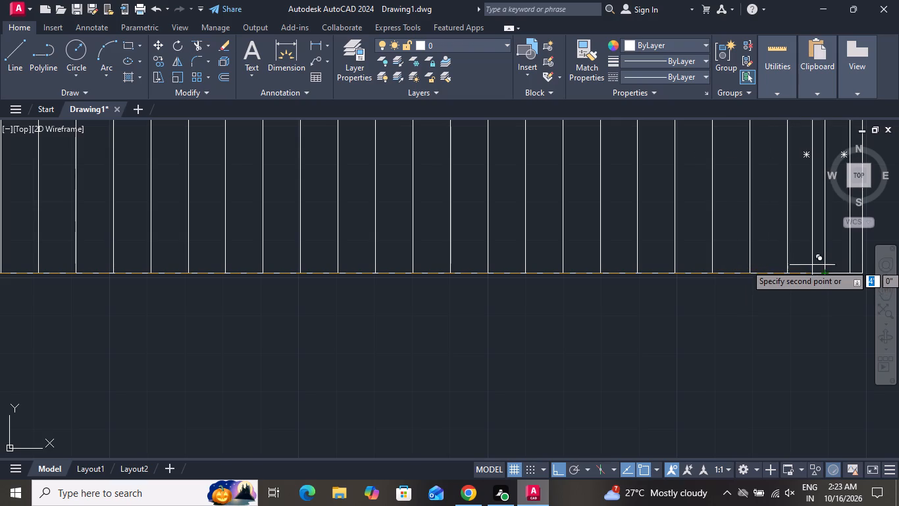
Place five more copies of the narrow bar towards the arch, out to about 4'-3" from the base point.
scroll(761, 271, "up", 1)
scroll(761, 271, "down", 1)
scroll(600, 269, "down", 2)
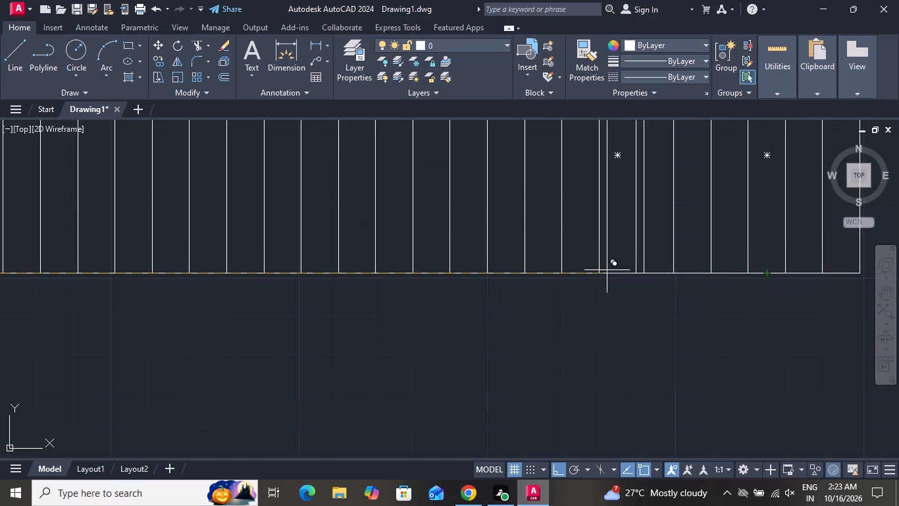
scroll(598, 269, "down", 1)
scroll(675, 262, "down", 1)
scroll(675, 262, "up", 1)
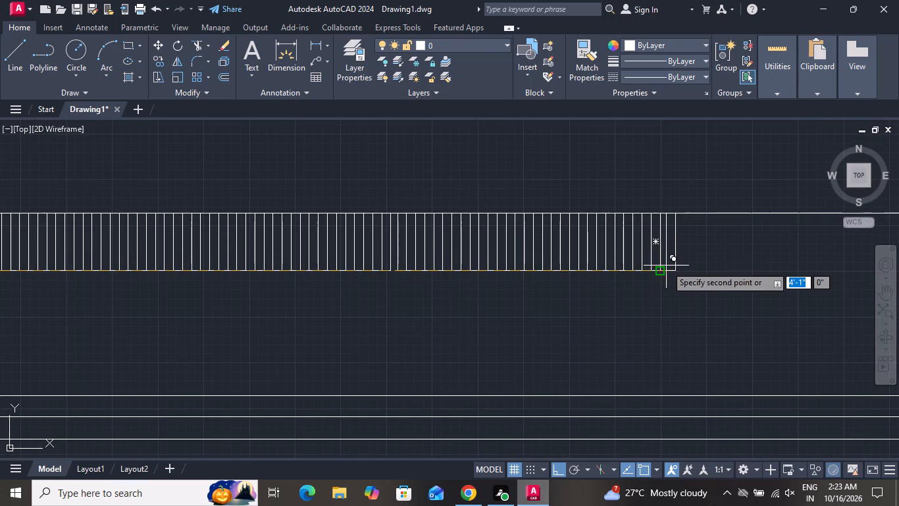
left_click(663, 269)
left_click(668, 267)
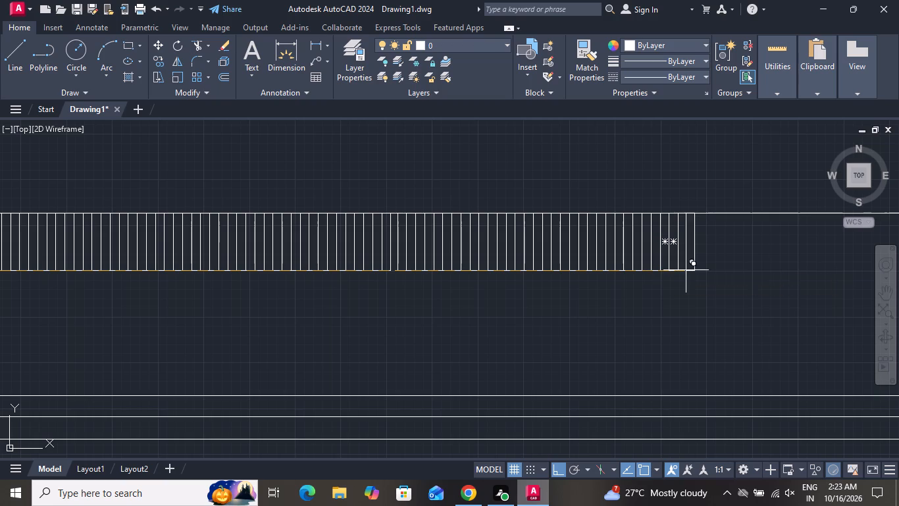
left_click(673, 269)
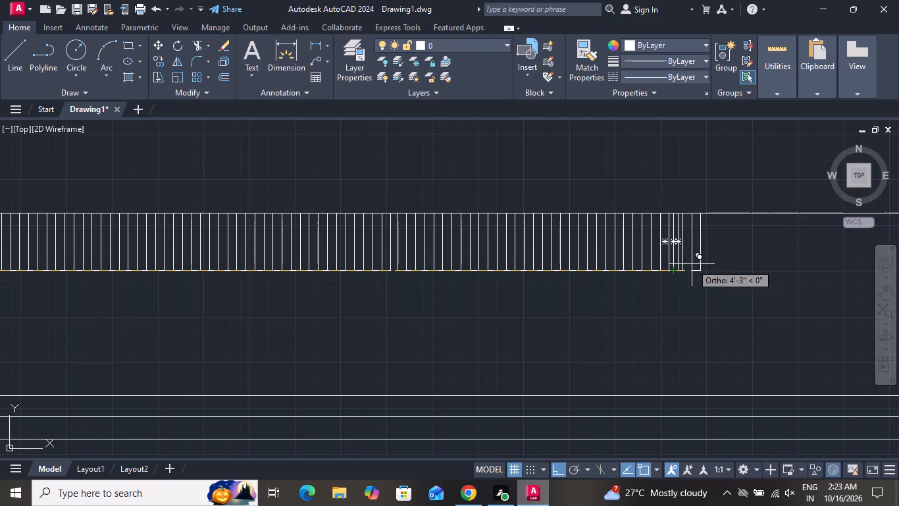
left_click(686, 268)
left_click(696, 273)
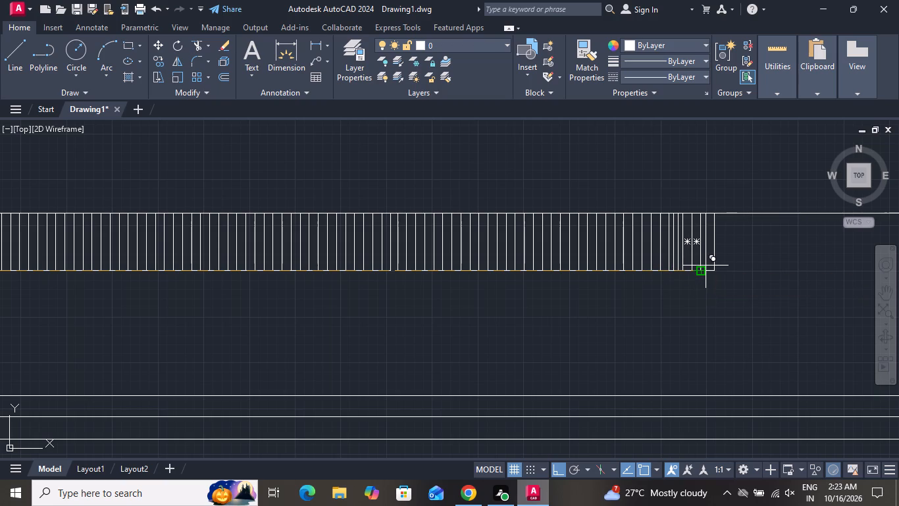
Continue the bar row with five more adjoining copies, out to about 4'-5" from the base point.
scroll(706, 266, "up", 3)
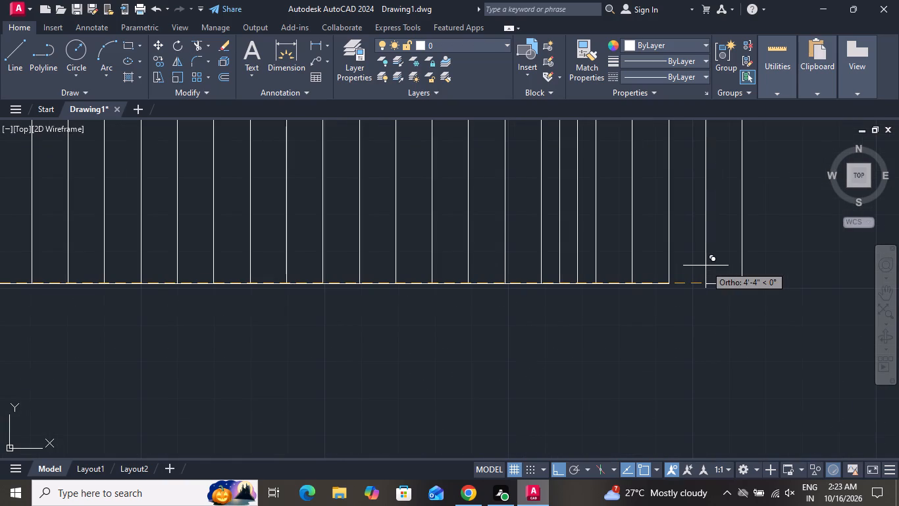
left_click(667, 281)
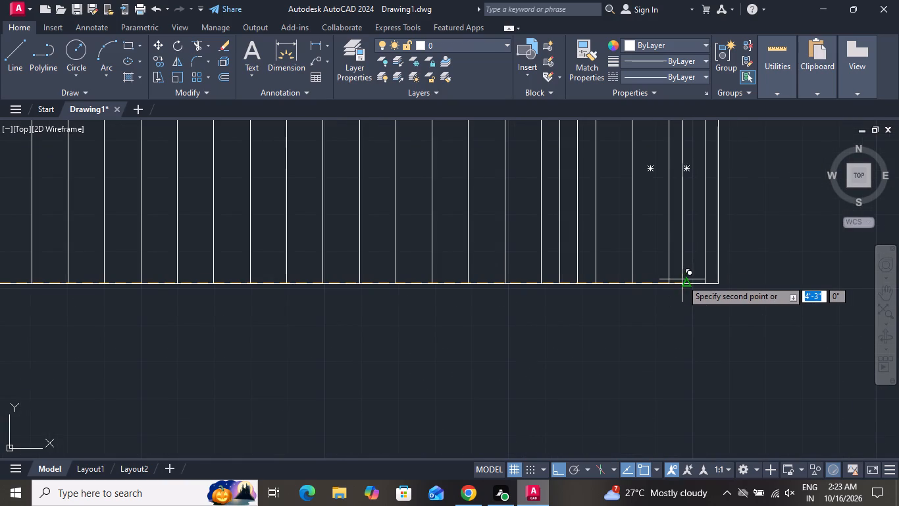
left_click(705, 283)
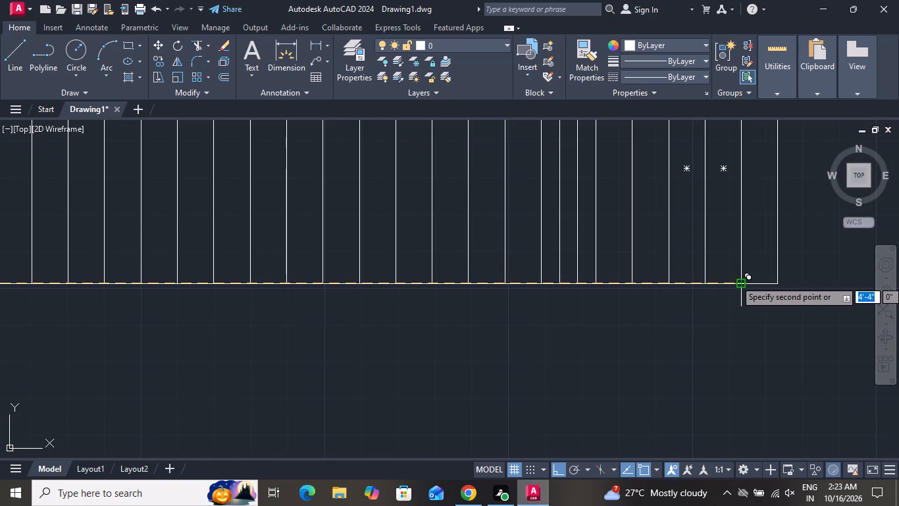
left_click(737, 280)
left_click(775, 279)
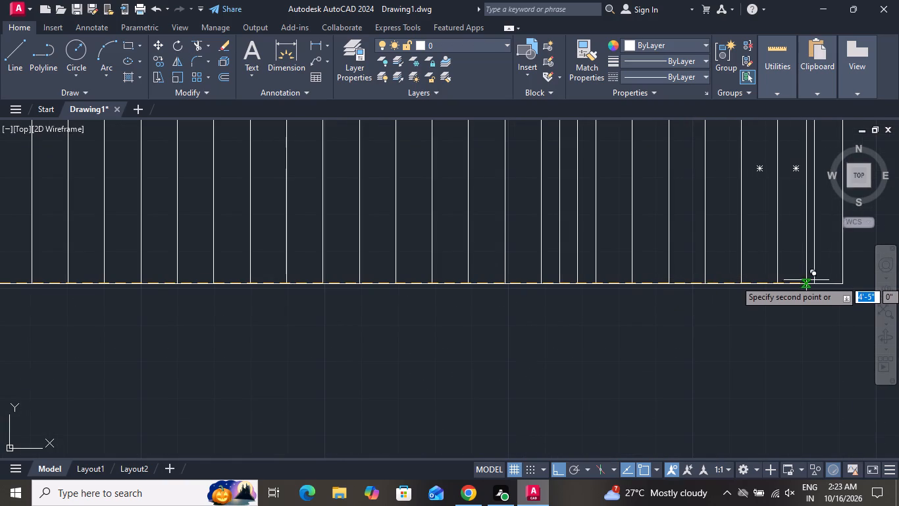
left_click(814, 280)
Add seven further edge-to-edge copies of the narrow bar along the parapet's top line, out to about 4'-9" from the base point.
scroll(707, 274, "up", 1)
scroll(699, 274, "down", 1)
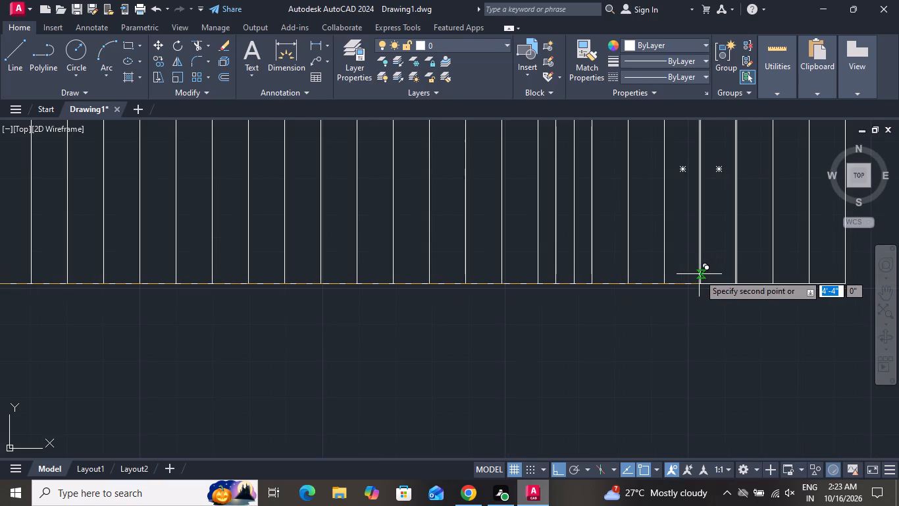
scroll(763, 271, "up", 2)
scroll(575, 264, "down", 3)
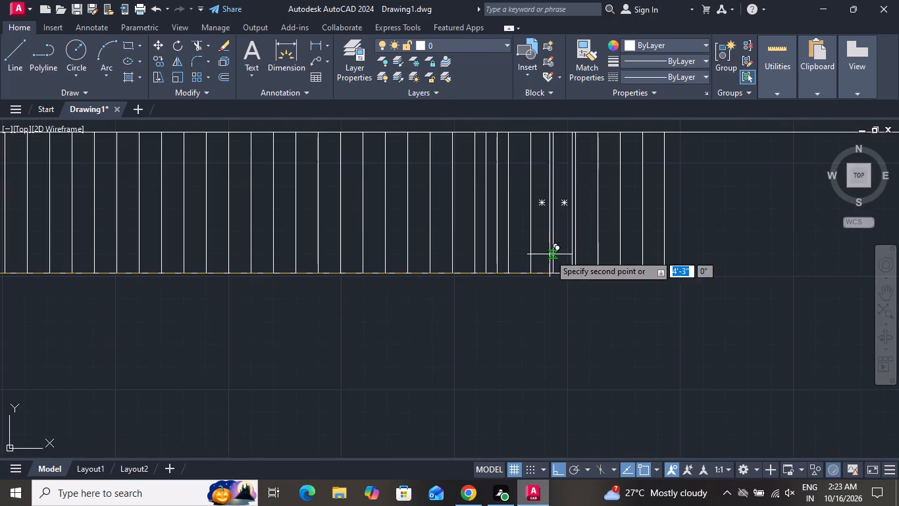
scroll(550, 254, "down", 3)
scroll(629, 262, "up", 1)
scroll(629, 262, "down", 1)
scroll(628, 264, "up", 1)
scroll(553, 260, "up", 4)
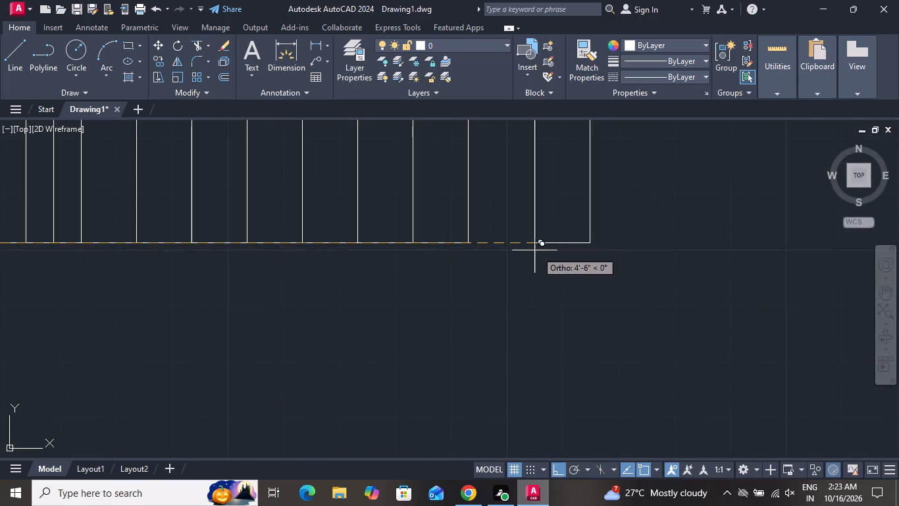
left_click(473, 244)
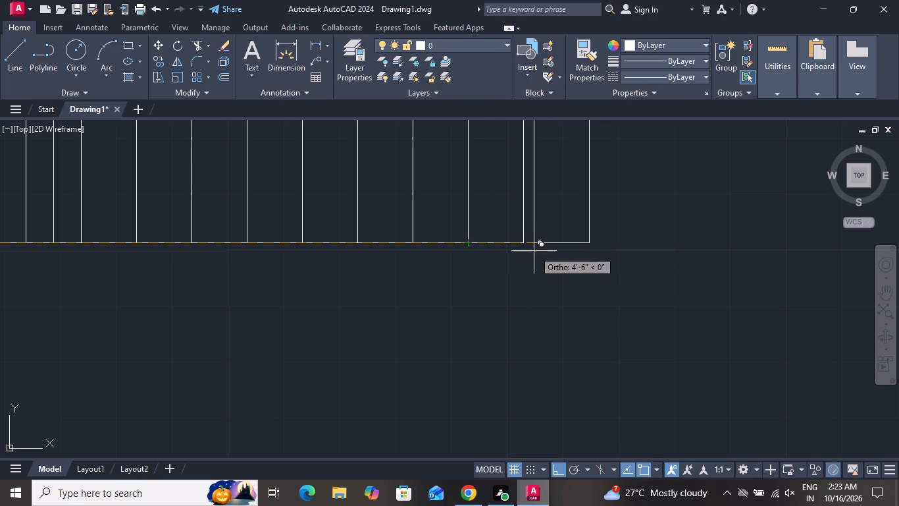
left_click(523, 242)
left_click(579, 241)
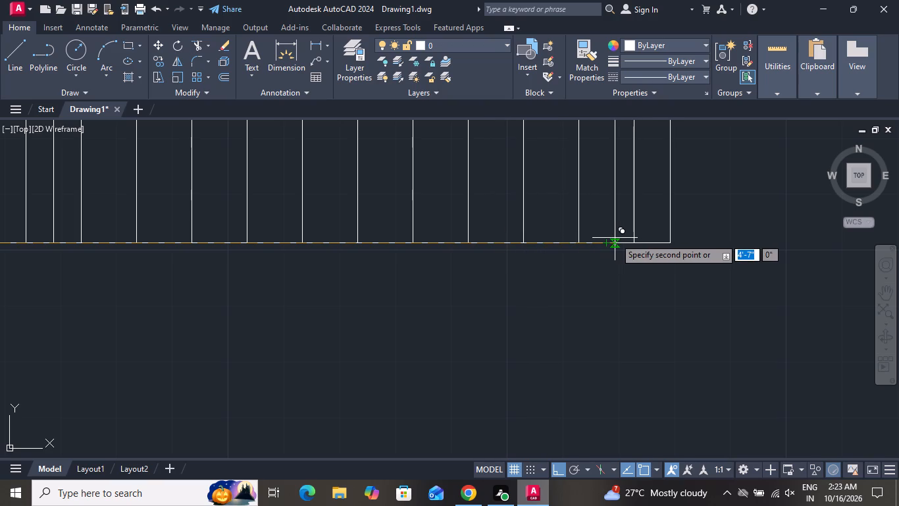
left_click(632, 241)
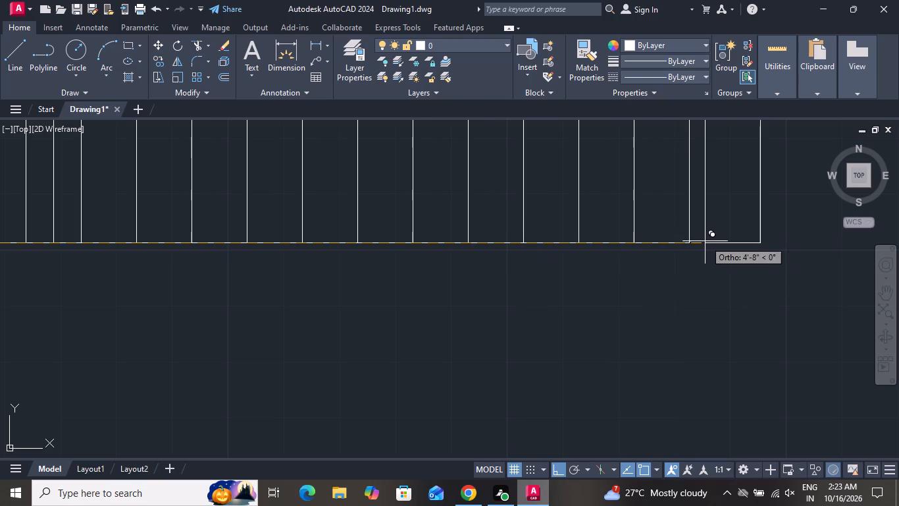
left_click(689, 241)
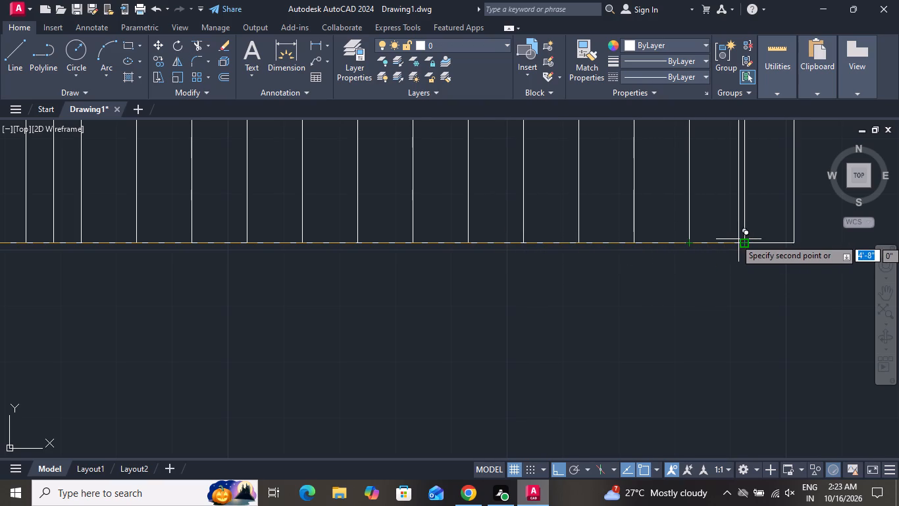
left_click(744, 239)
left_click(802, 239)
Extend the bar row towards the arch with seven more adjoining copies, out to about 5'-0" from the base point.
scroll(511, 318, "down", 1)
scroll(509, 320, "up", 1)
scroll(508, 321, "down", 1)
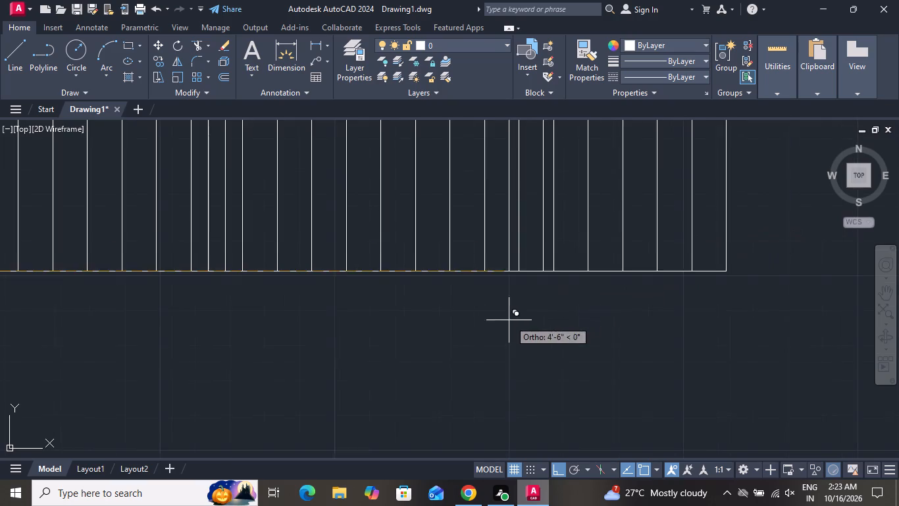
scroll(493, 313, "down", 6)
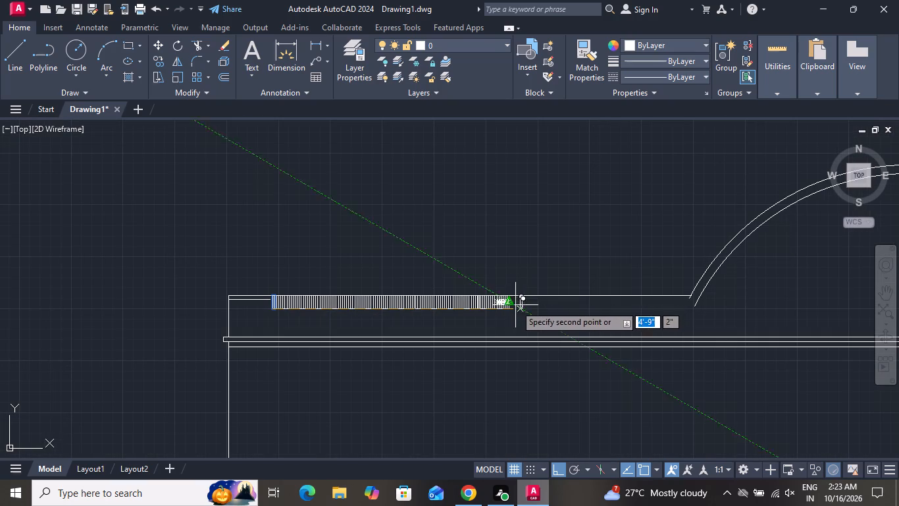
scroll(515, 305, "up", 3)
scroll(515, 305, "down", 1)
scroll(494, 320, "up", 5)
scroll(496, 317, "down", 1)
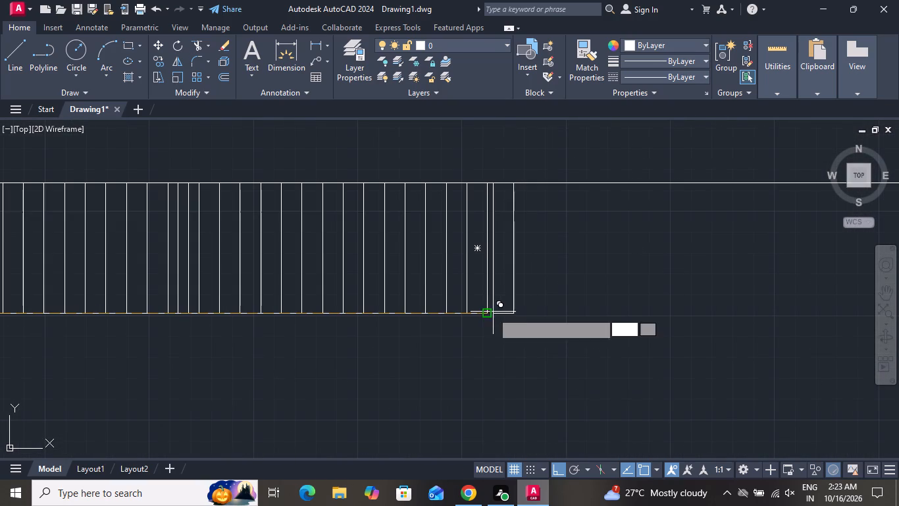
left_click(490, 314)
left_click_drag(504, 310, 523, 311)
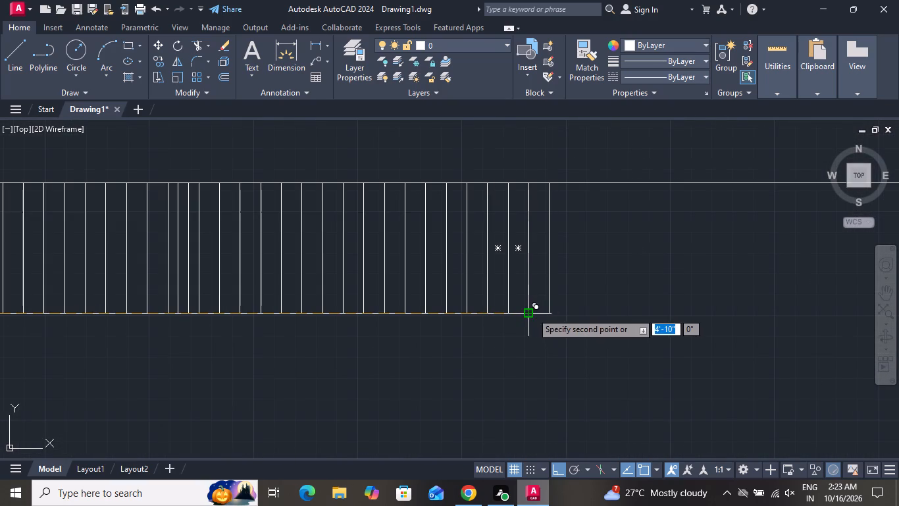
left_click(532, 312)
left_click(553, 310)
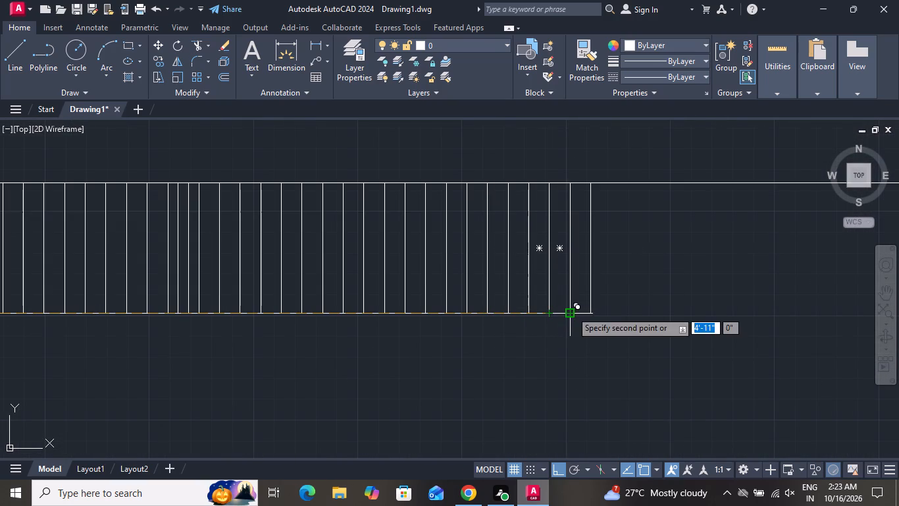
left_click_drag(573, 310, 587, 309)
left_click(594, 312)
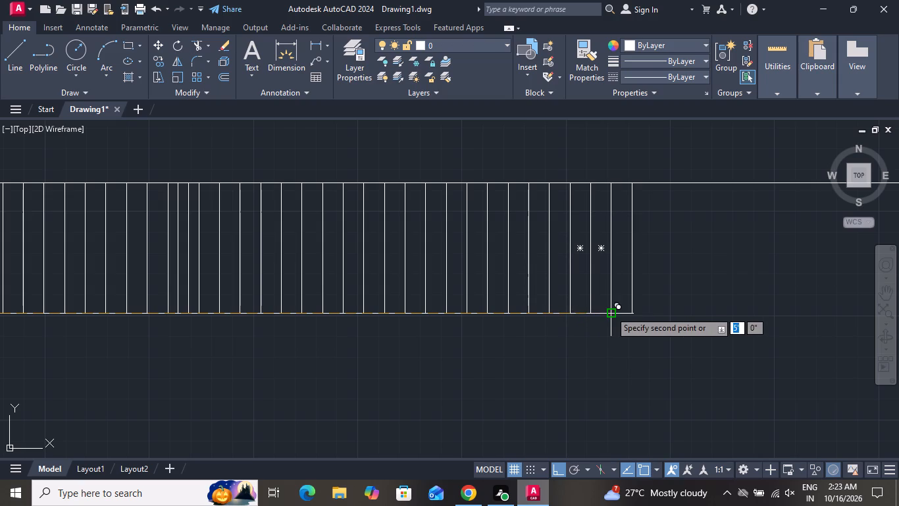
left_click(611, 310)
Place nine more copies of the narrow bar under the parapet's top line, out to about 5'-5" from the base point.
left_click_drag(634, 312, 641, 312)
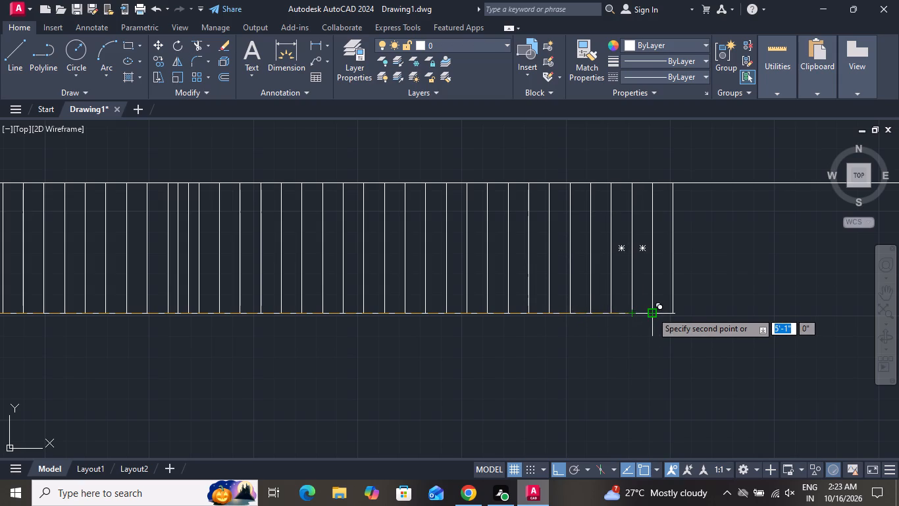
left_click_drag(652, 312, 661, 309)
left_click(677, 313)
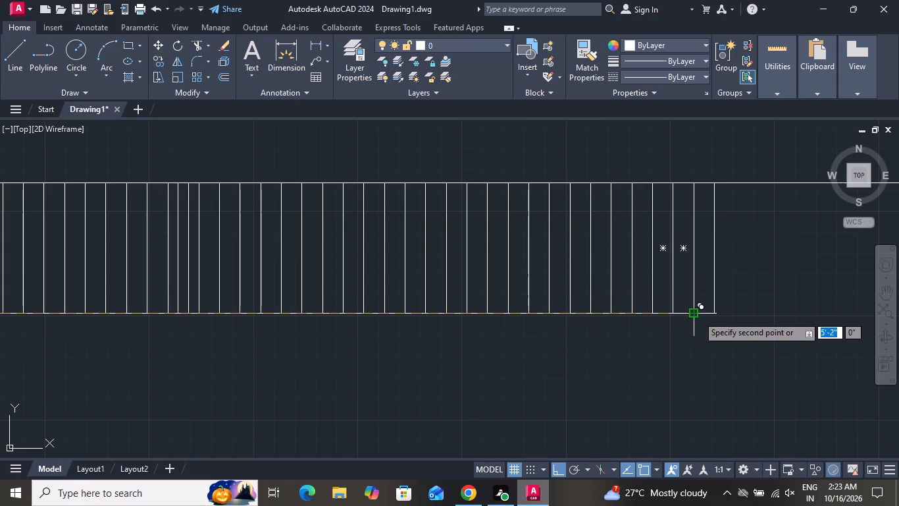
left_click(698, 316)
left_click(715, 310)
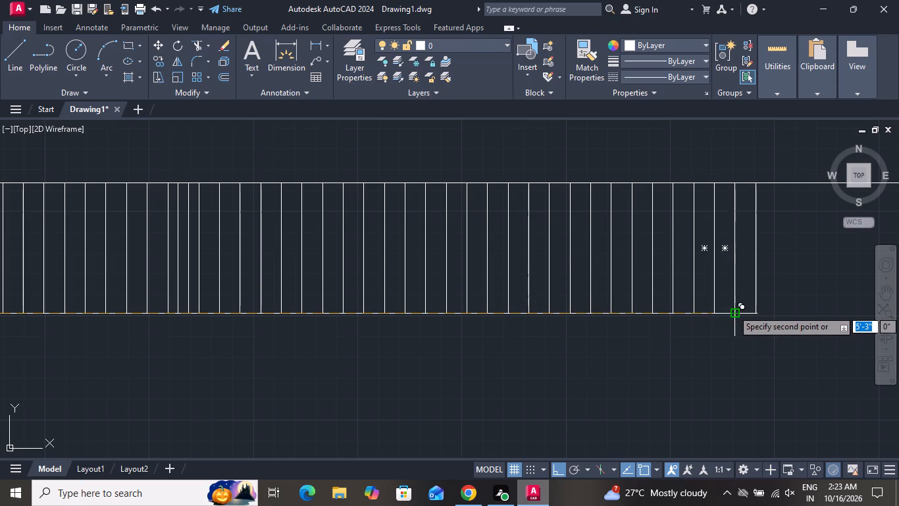
left_click(732, 310)
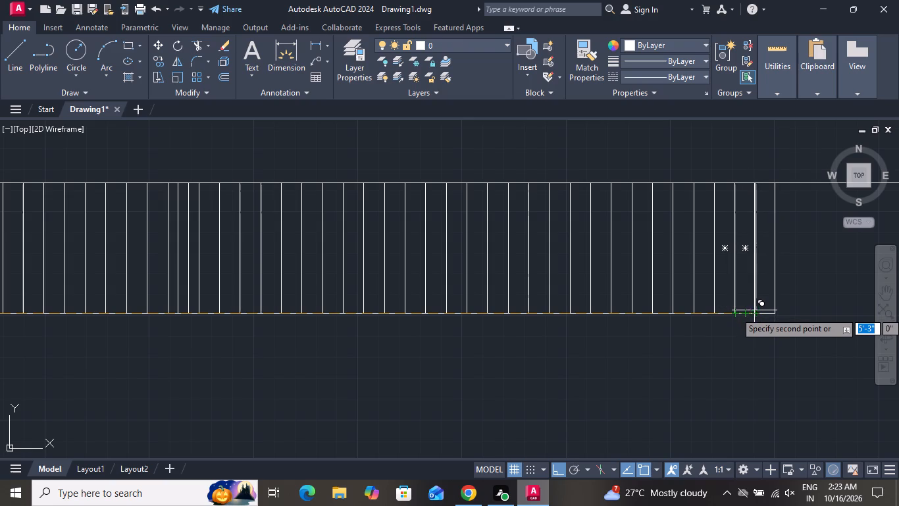
left_click(754, 312)
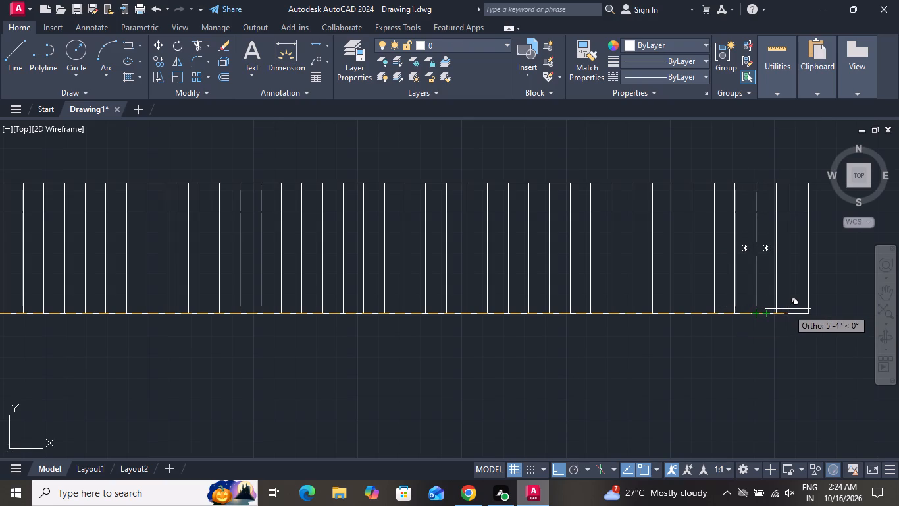
scroll(788, 309, "up", 1)
left_click(788, 318)
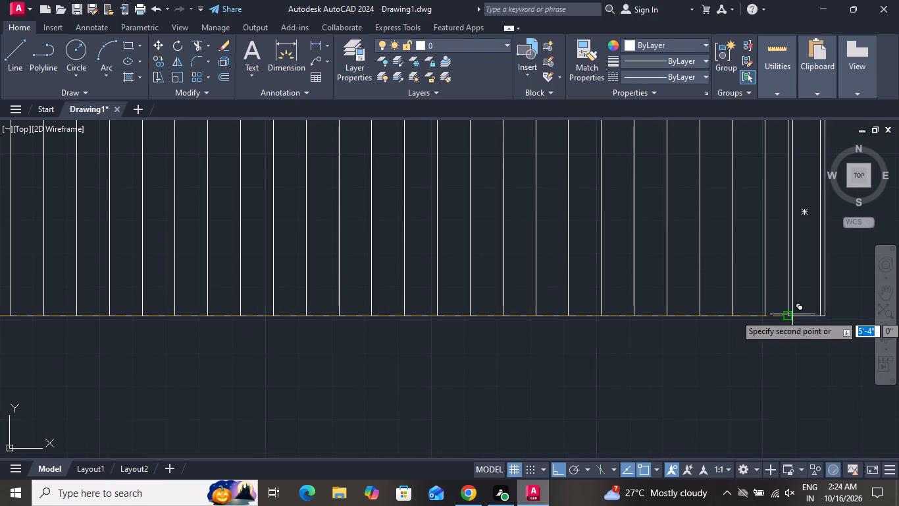
left_click(821, 313)
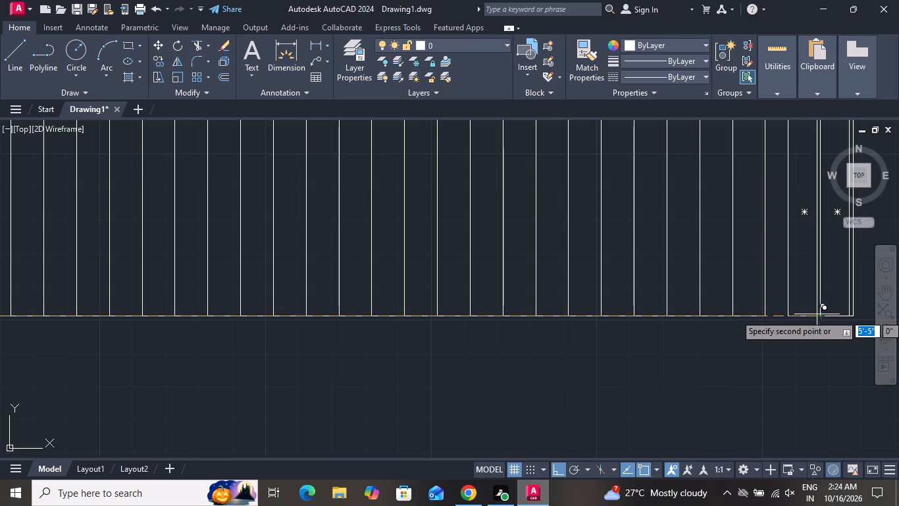
Place five more adjoining copies of the narrow bar under the parapet's top line, out to about 5'-7" from the base point.
scroll(646, 335, "down", 3)
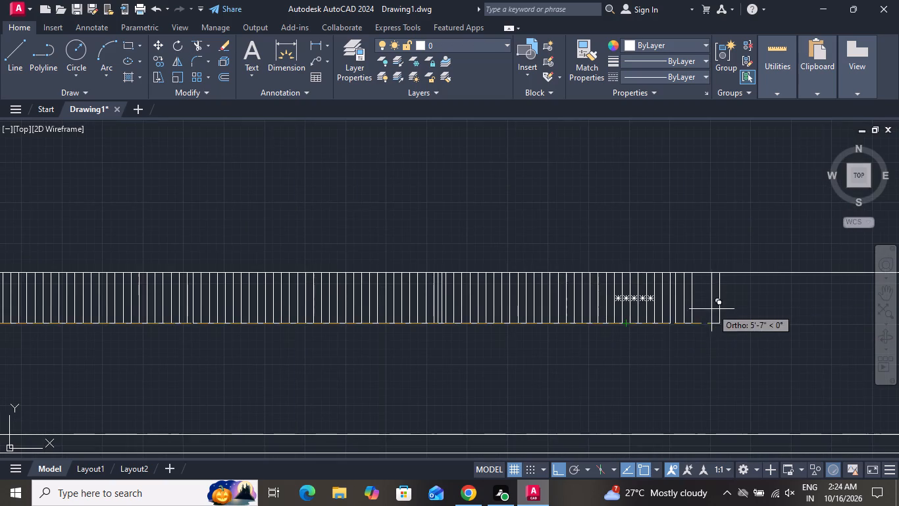
scroll(706, 325, "up", 3)
left_click(635, 319)
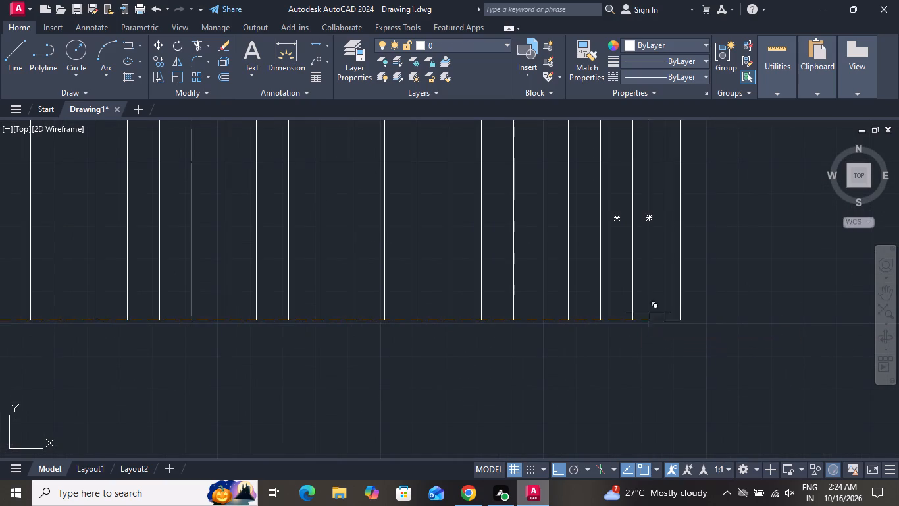
left_click(667, 321)
left_click(700, 320)
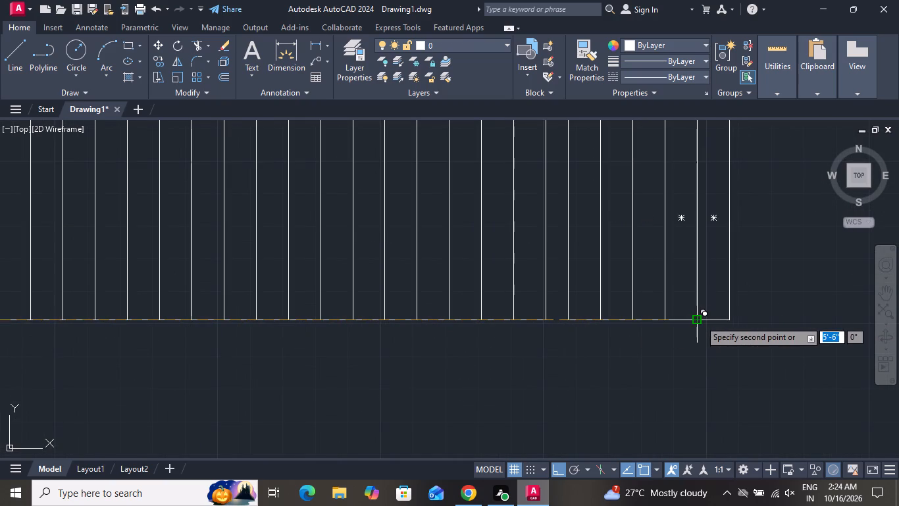
left_click_drag(727, 316, 737, 320)
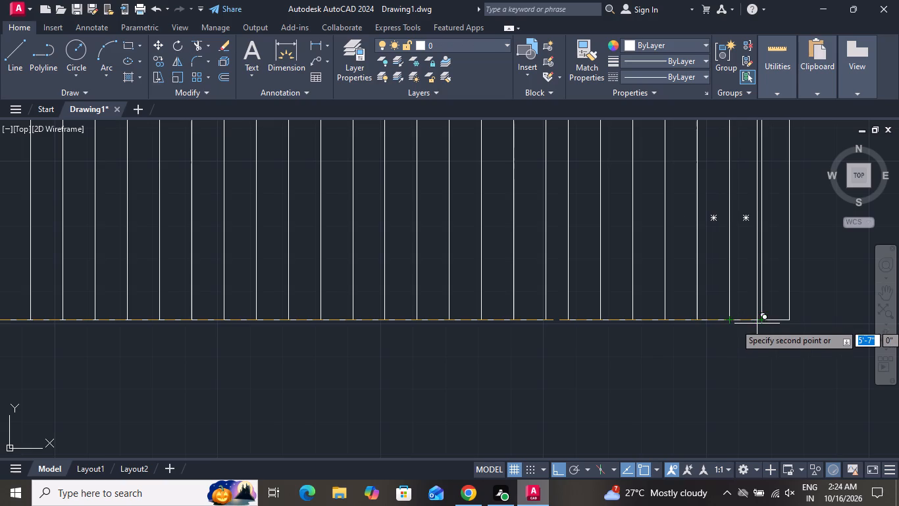
left_click(761, 322)
Extend the bar row towards the arch with eight more edge-to-edge copies, out to about 5'-11" from the base point.
left_click(790, 316)
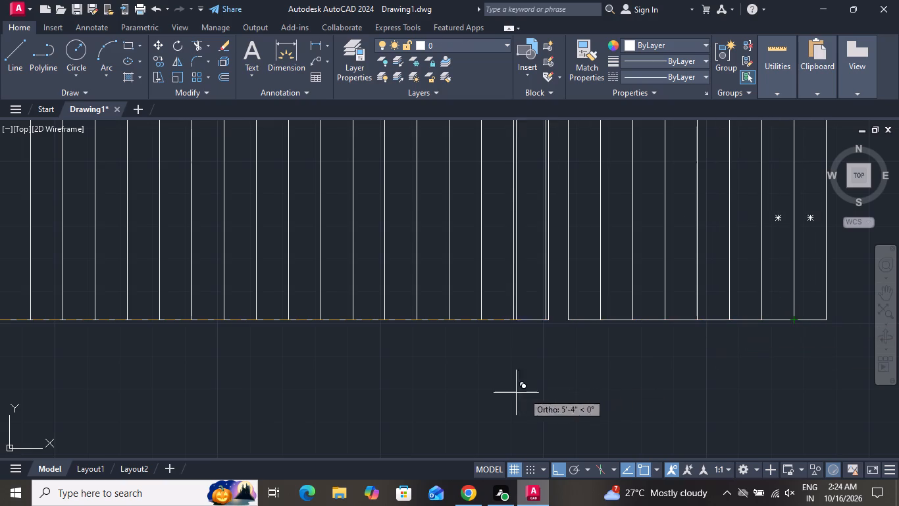
scroll(278, 410, "up", 1)
scroll(234, 415, "down", 1)
scroll(224, 415, "up", 1)
scroll(224, 410, "down", 2)
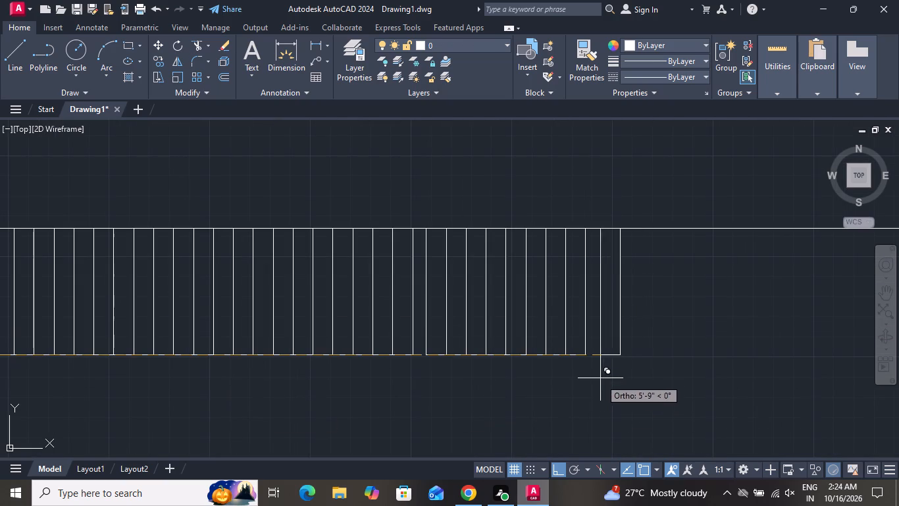
left_click(584, 355)
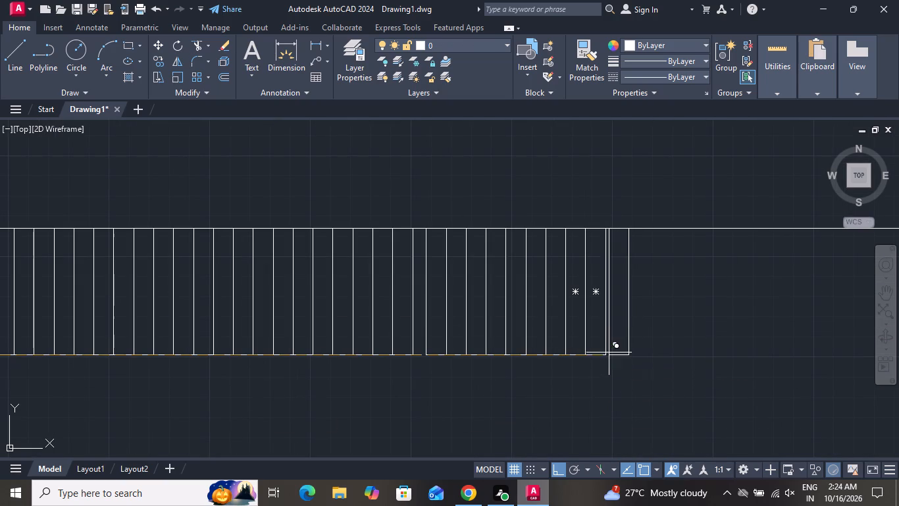
left_click(606, 351)
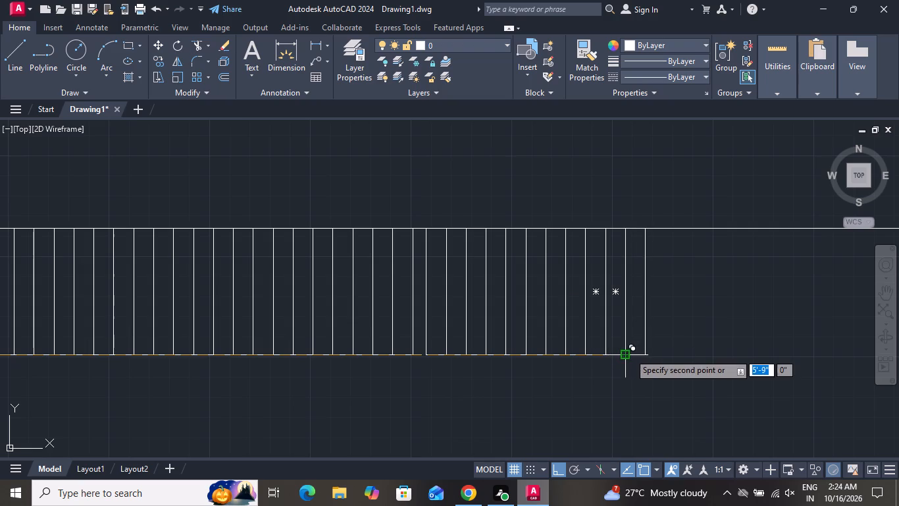
left_click_drag(629, 353, 638, 353)
left_click_drag(650, 353, 658, 351)
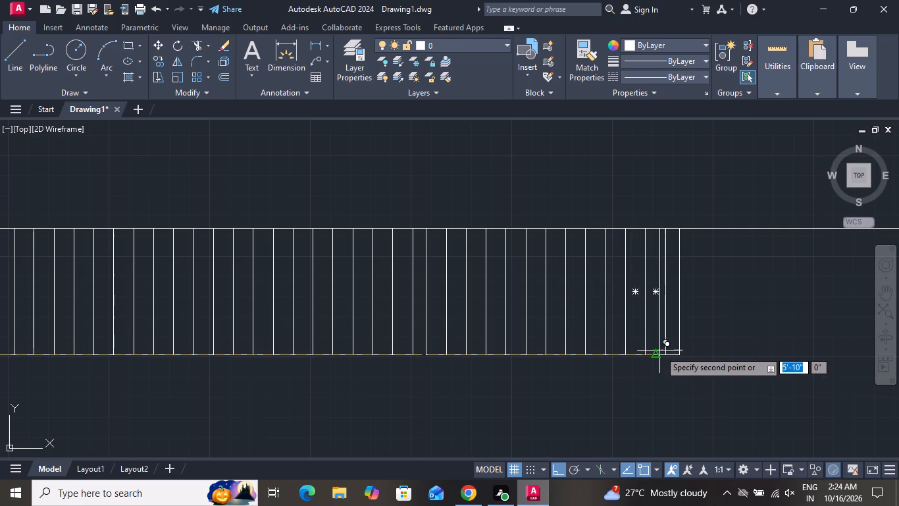
left_click(664, 351)
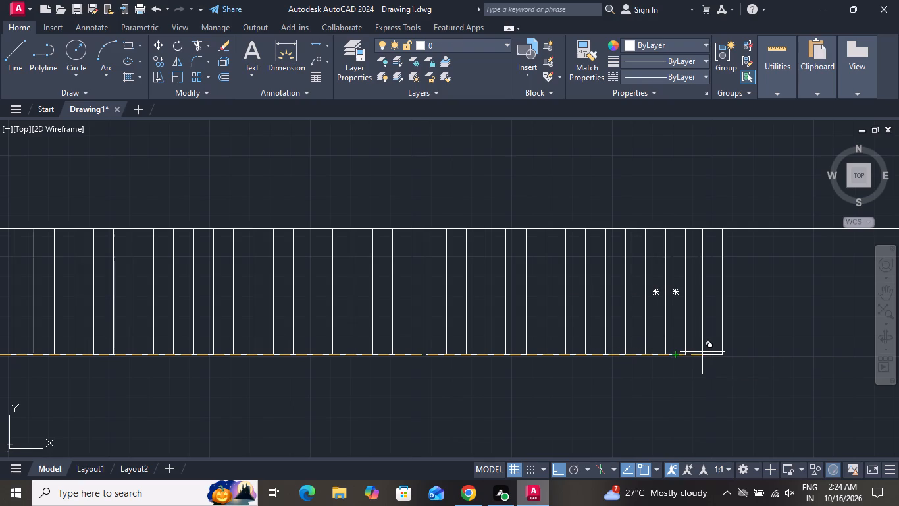
left_click(688, 357)
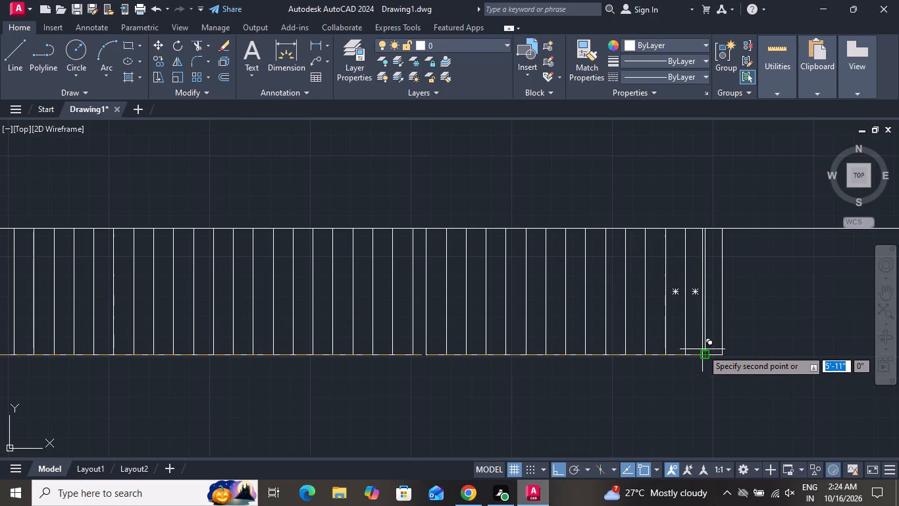
left_click(702, 349)
Add six further copies of the narrow bar, five in line out to about 6'-2" and a last one set slightly above the row.
left_click(730, 352)
left_click(752, 352)
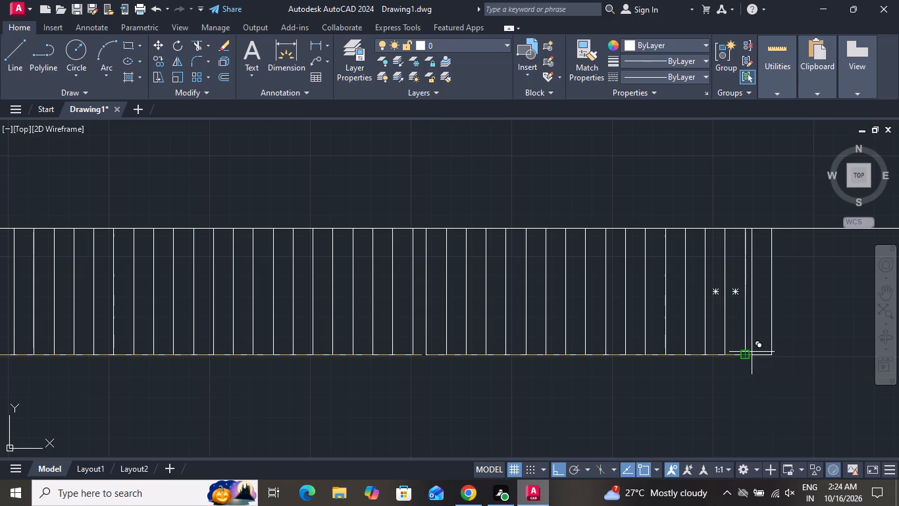
left_click(770, 353)
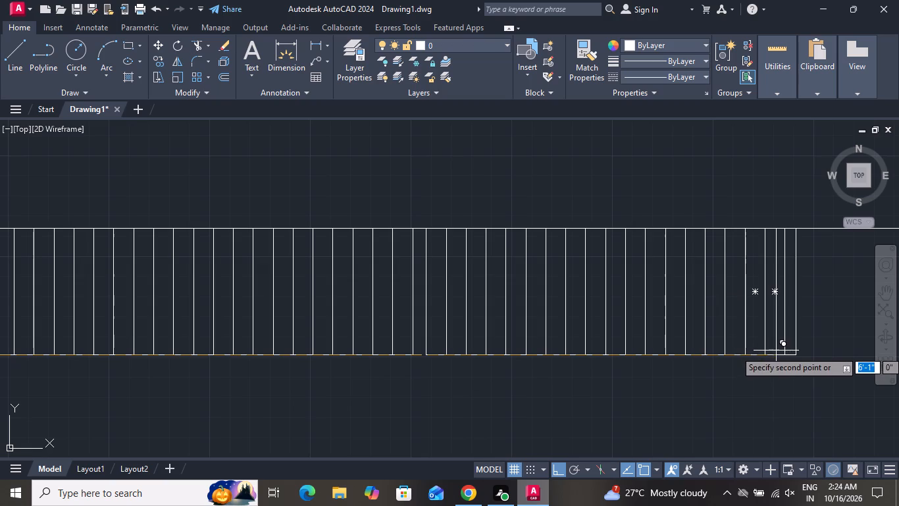
left_click(785, 350)
left_click(802, 349)
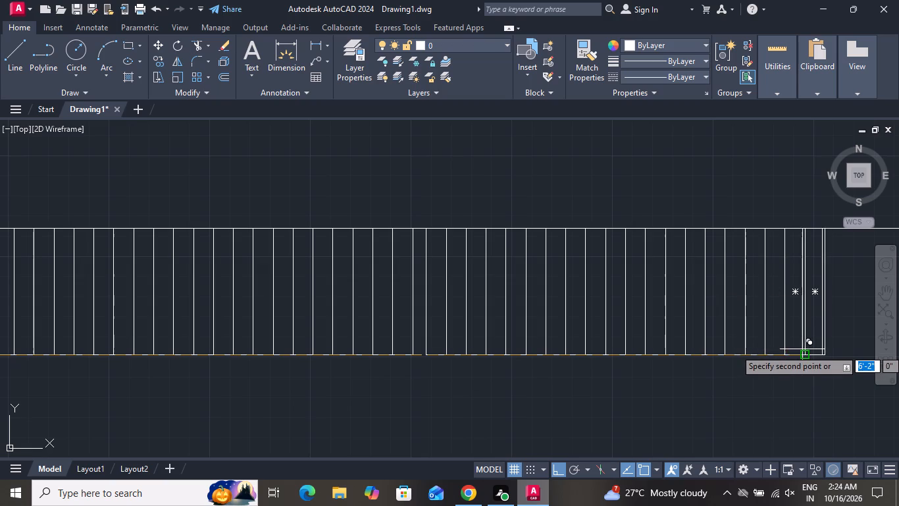
left_click(827, 347)
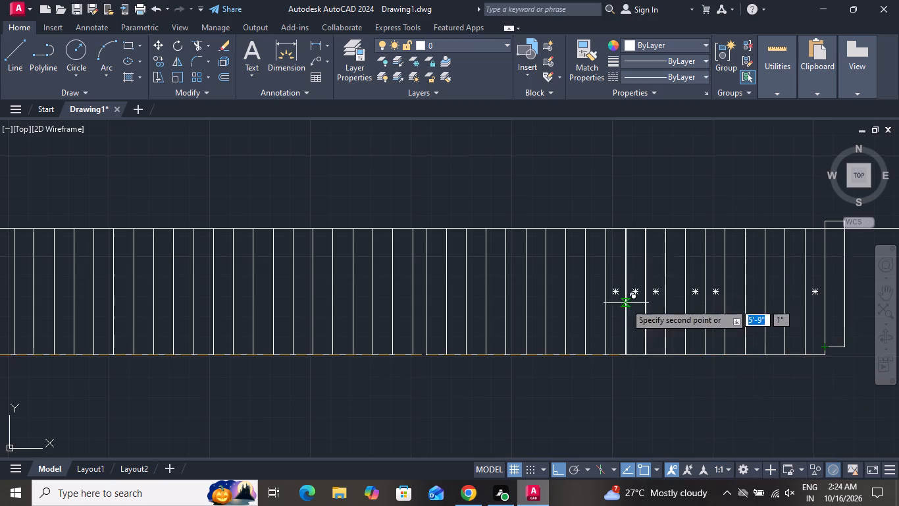
Place seven bar copies, one in line behind the raised bar and six past a slight gap, out to about 6'-5" from the base point.
scroll(604, 300, "down", 3)
scroll(789, 337, "up", 2)
scroll(498, 275, "up", 2)
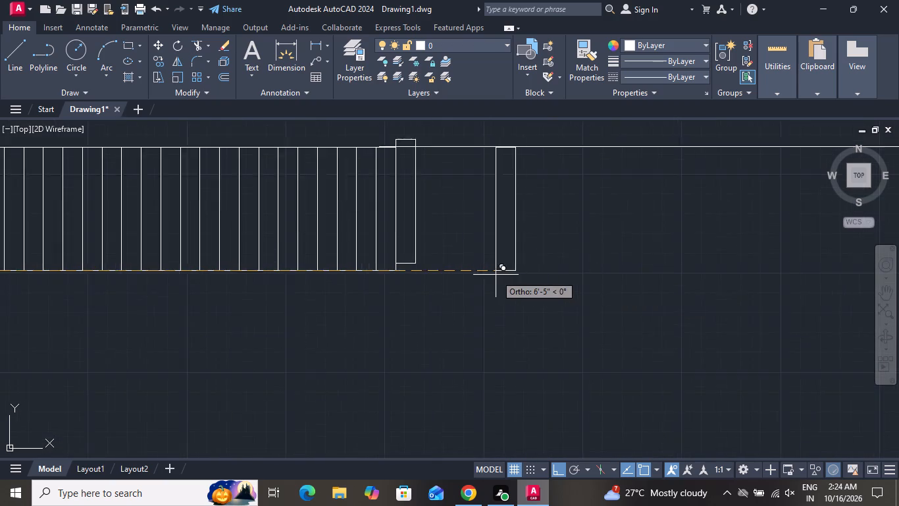
scroll(496, 275, "up", 1)
scroll(495, 275, "down", 1)
left_click(338, 266)
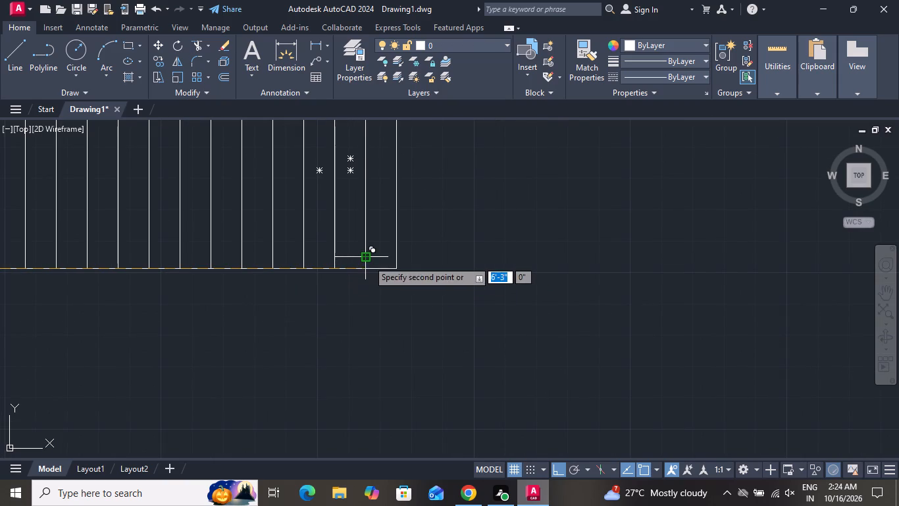
left_click(370, 267)
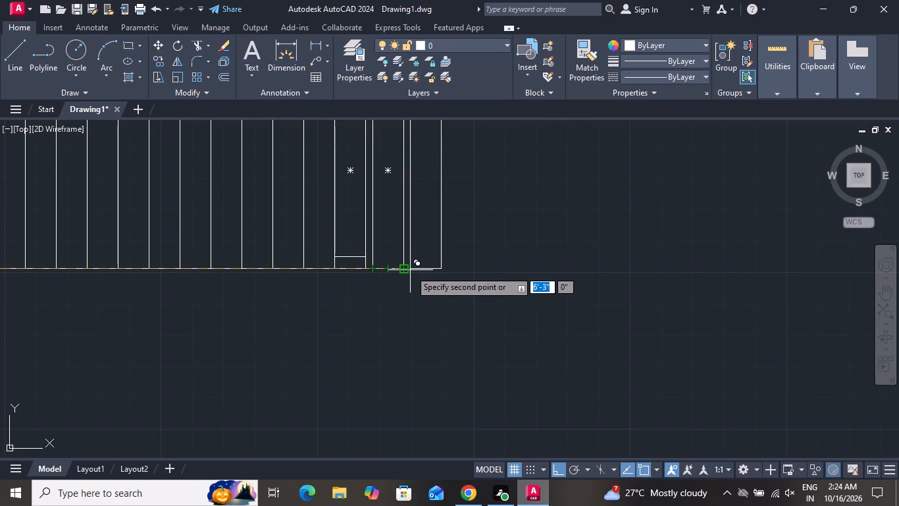
left_click(410, 270)
left_click(438, 271)
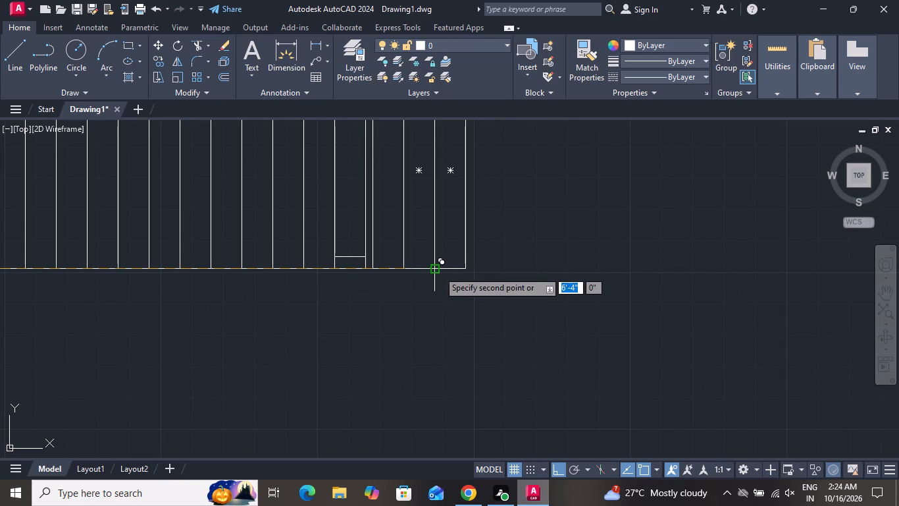
left_click(463, 269)
left_click(497, 271)
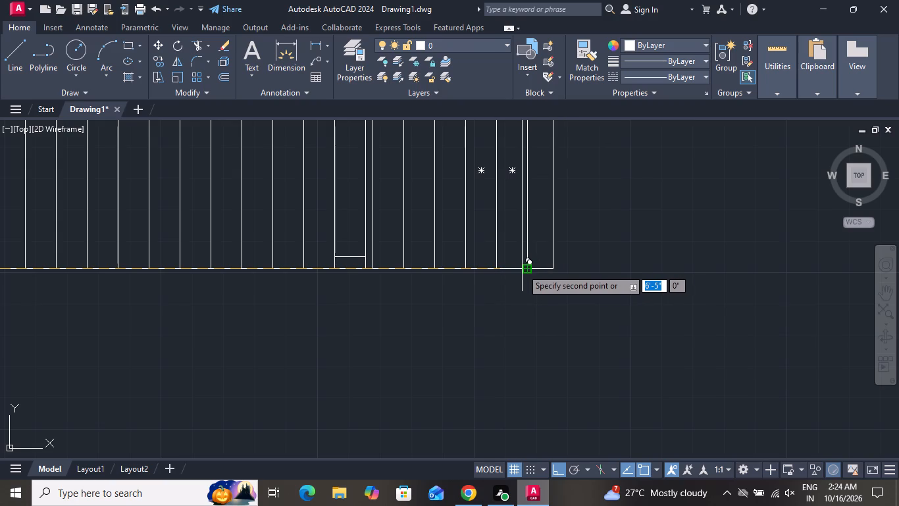
left_click(530, 269)
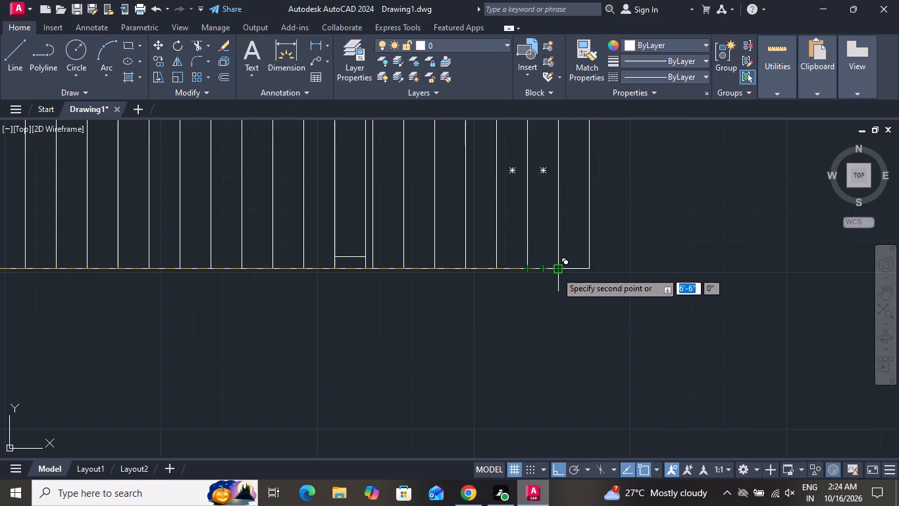
Continue the bar row with six more adjoining copies, out to about 6'-8" from the base point.
left_click(556, 271)
left_click(586, 269)
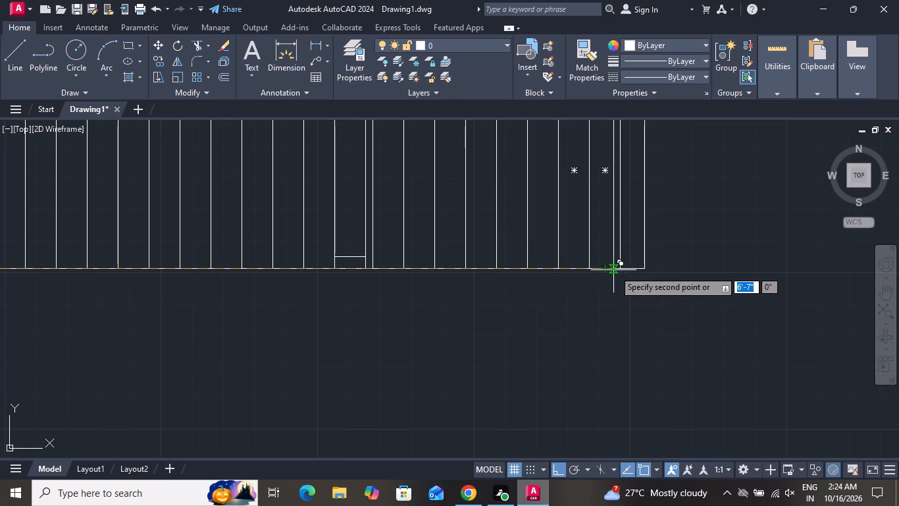
left_click(621, 267)
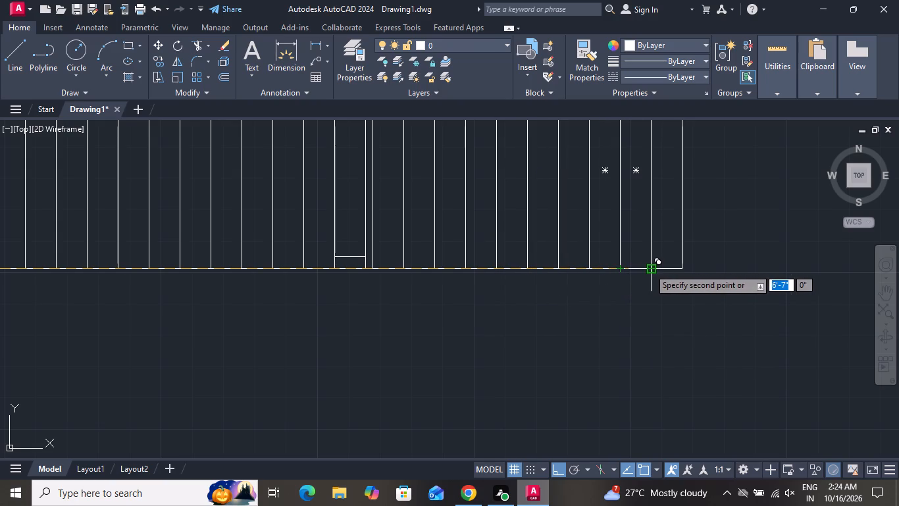
left_click(649, 268)
left_click(681, 267)
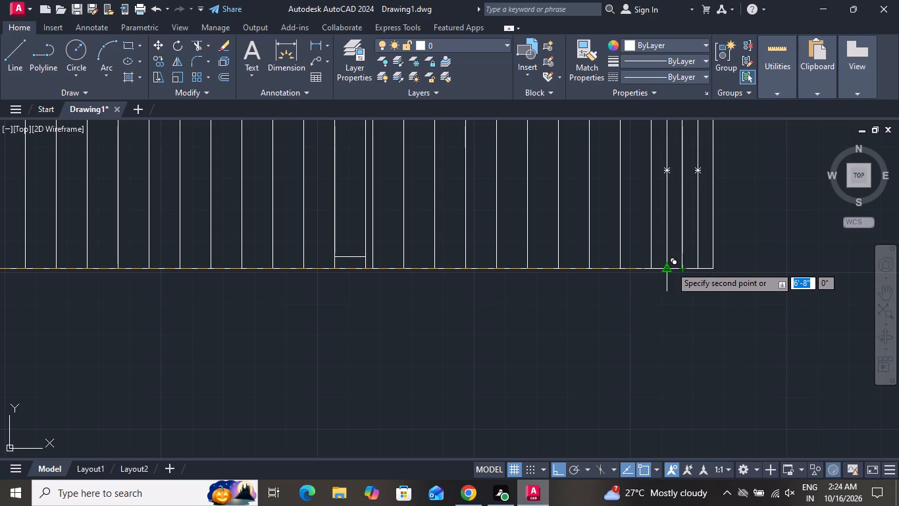
left_click(713, 265)
Add three more edge-to-edge copies of the narrow bar along the parapet, out to about 6'-10" from the base point.
scroll(651, 300, "up", 1)
scroll(651, 300, "down", 2)
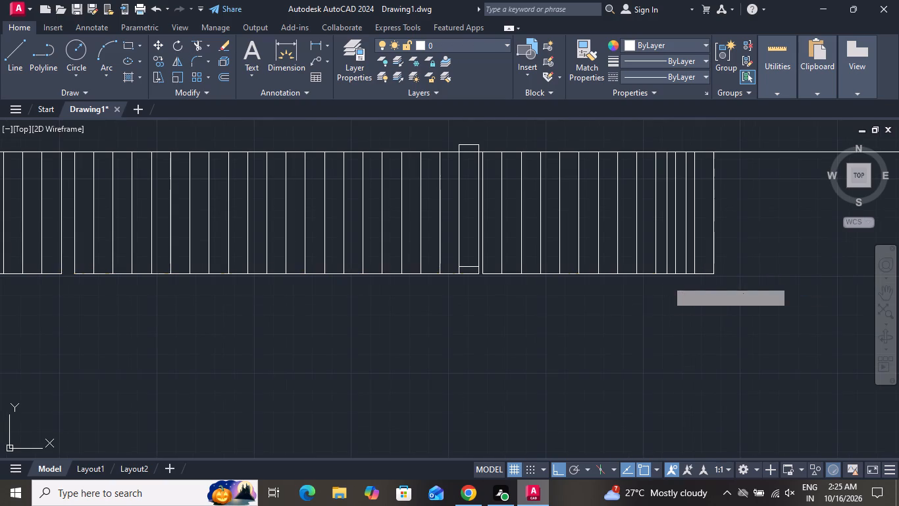
scroll(723, 291, "up", 3)
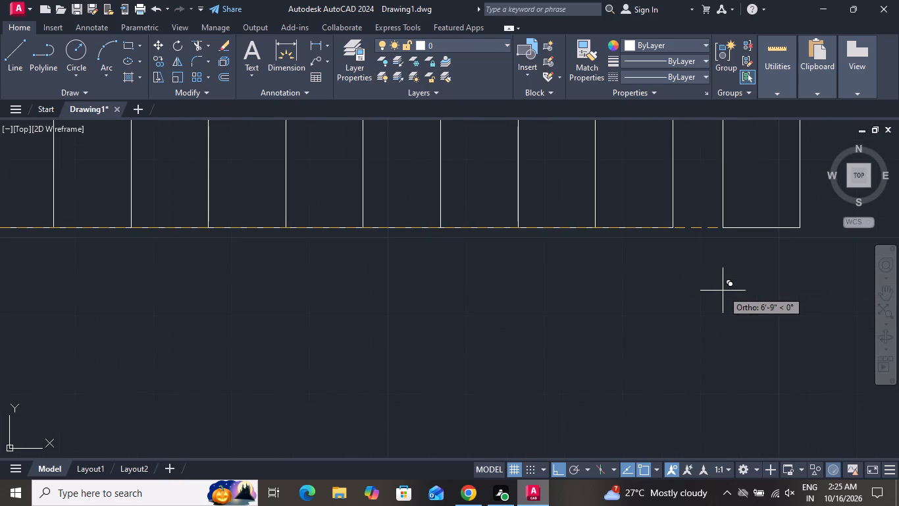
left_click(671, 227)
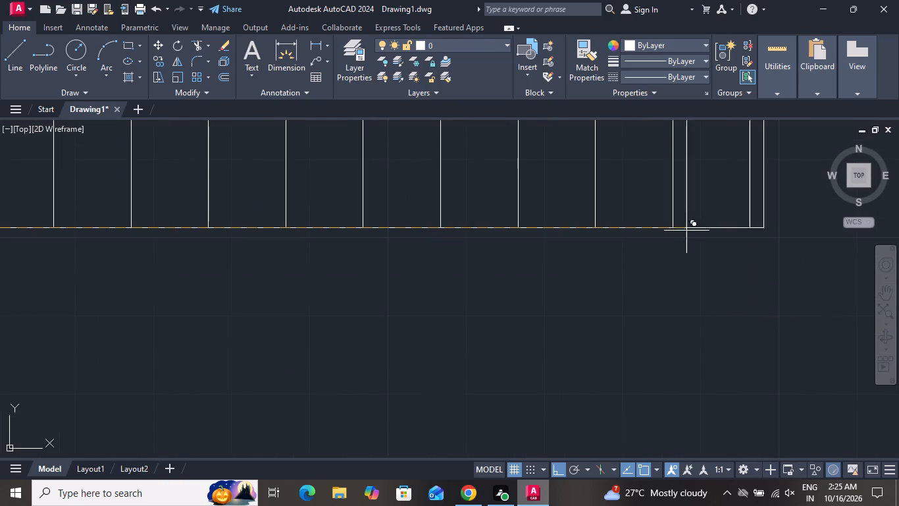
left_click(746, 227)
scroll(562, 272, "up", 1)
scroll(562, 272, "down", 1)
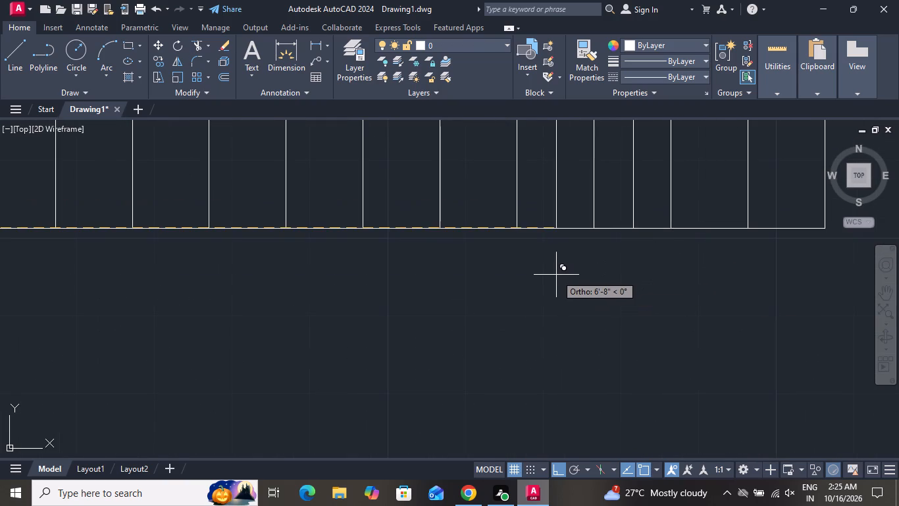
scroll(556, 275, "down", 3)
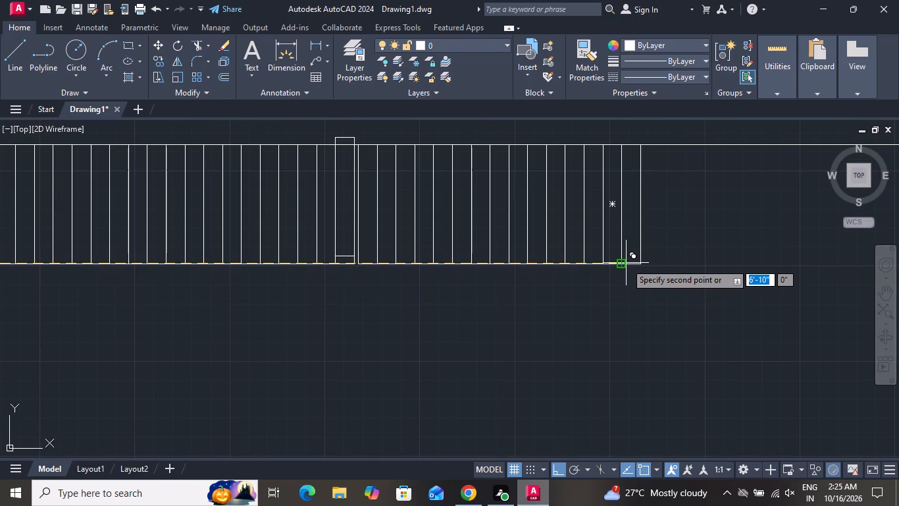
left_click(621, 265)
Extend the bar row towards the arch with nine more adjoining copies, out to about 7'-2" from the base point.
left_click(638, 262)
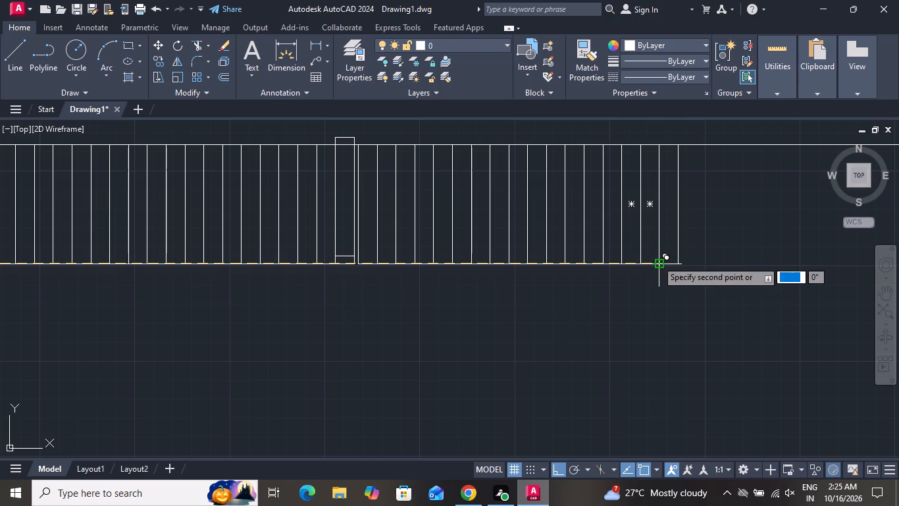
left_click(657, 260)
left_click(681, 264)
left_click(699, 260)
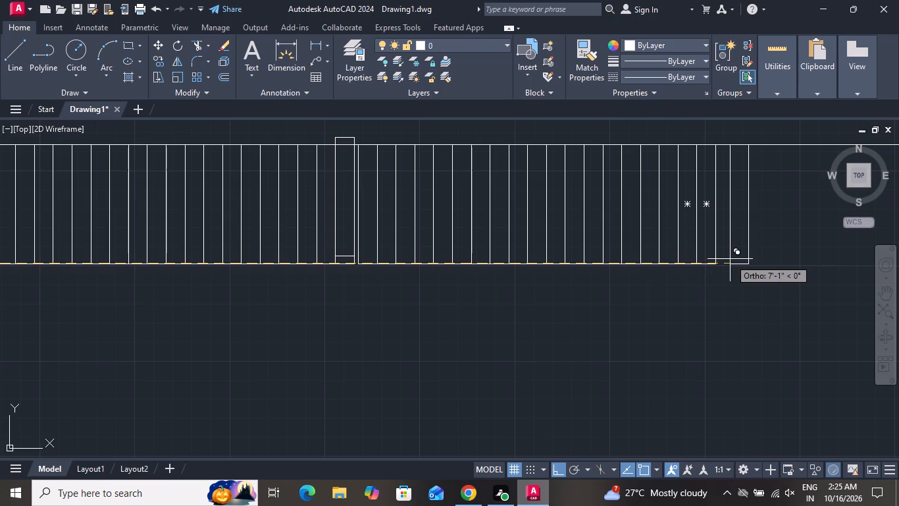
left_click(718, 263)
left_click(731, 260)
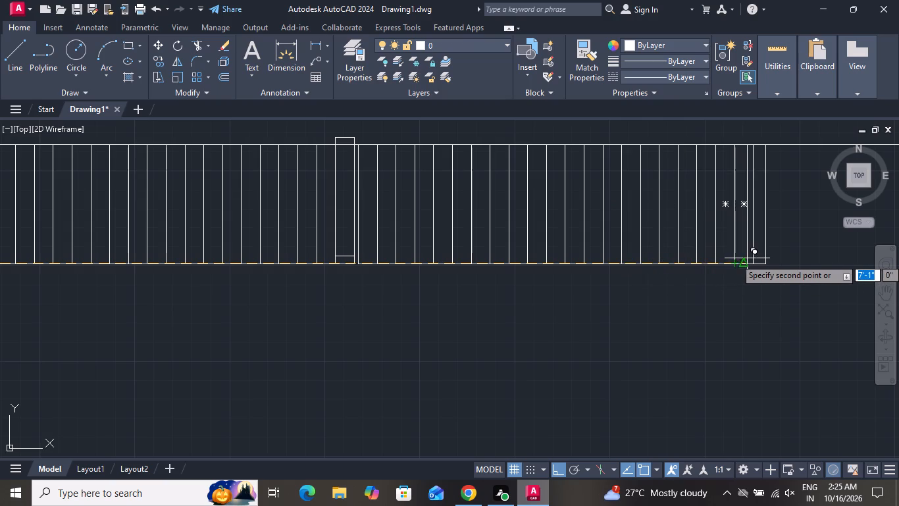
left_click(756, 259)
left_click(775, 262)
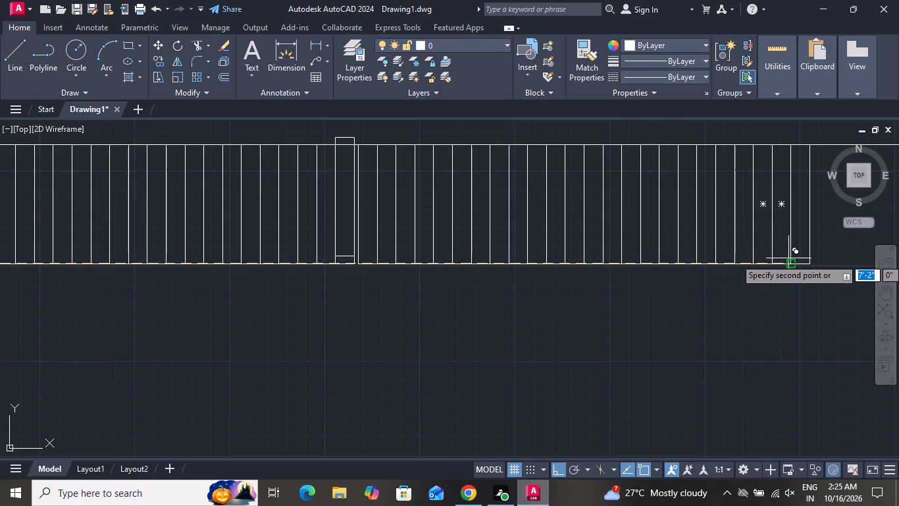
left_click(790, 258)
scroll(624, 300, "down", 3)
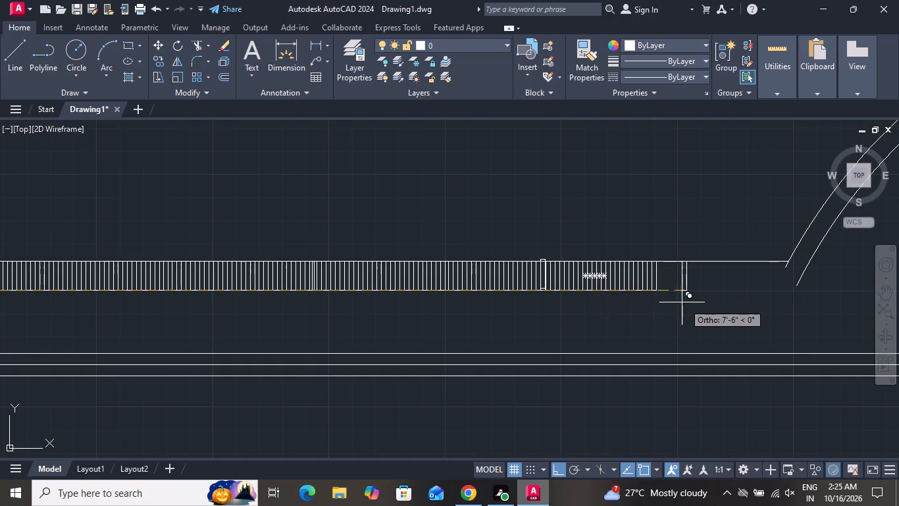
scroll(656, 299, "up", 3)
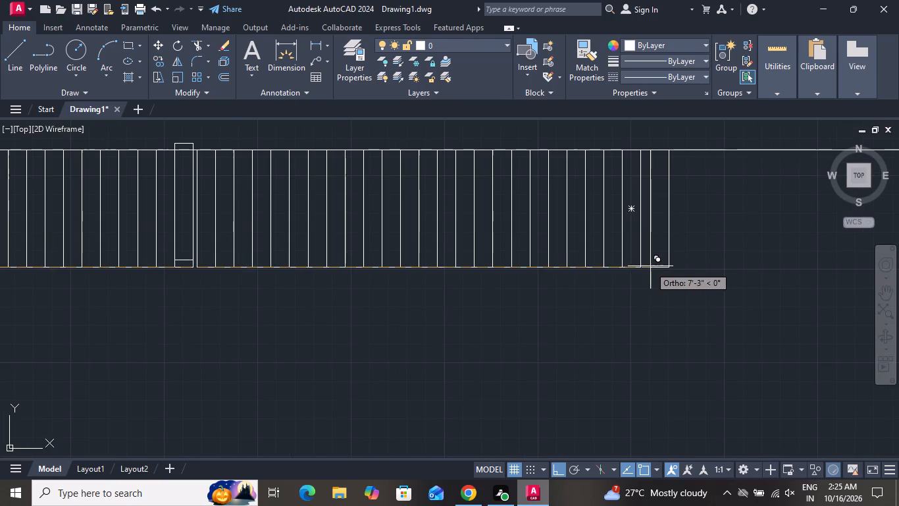
Continue the row of narrow bars towards the arch with nine more edge-to-edge copies, out to about 7'-6" from the base point.
left_click(641, 267)
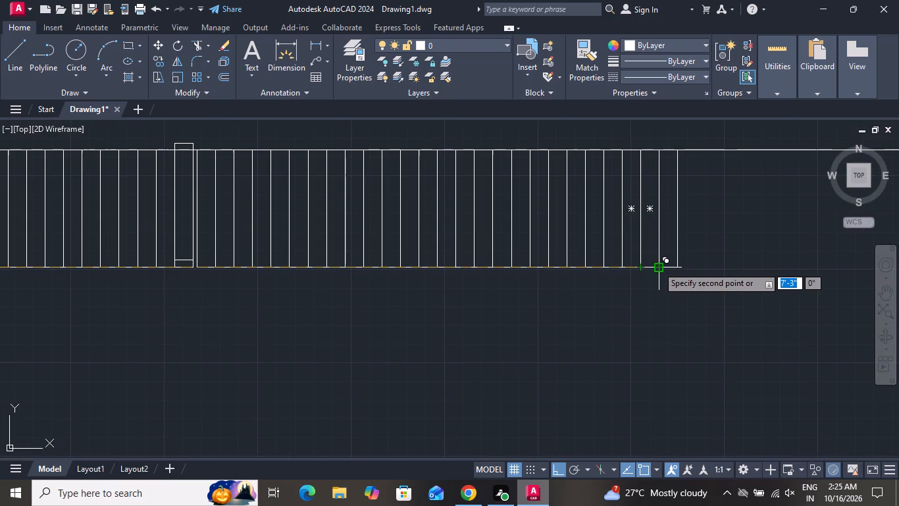
left_click(657, 266)
left_click_drag(677, 264, 684, 263)
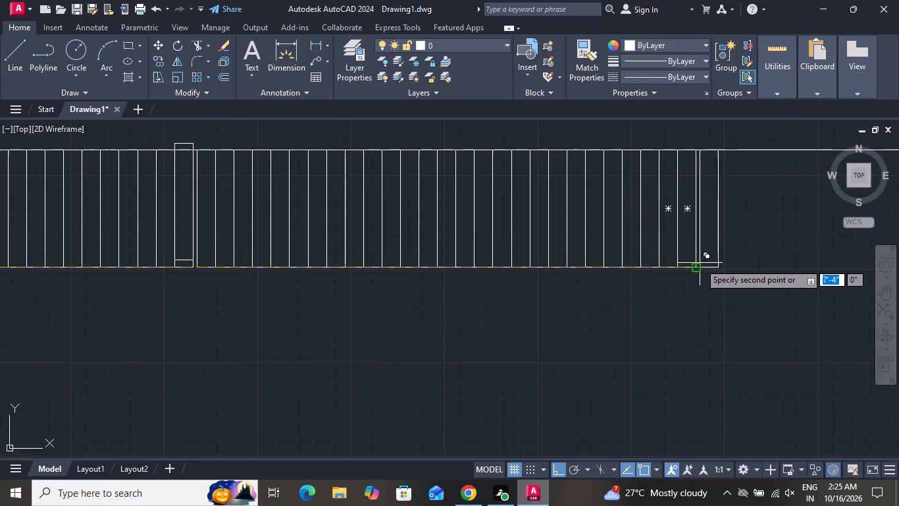
left_click(700, 265)
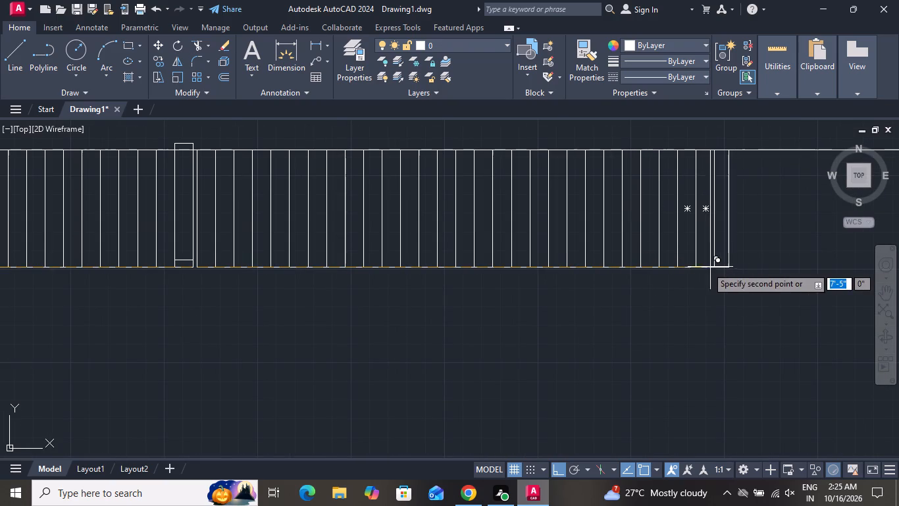
left_click(719, 271)
left_click(732, 267)
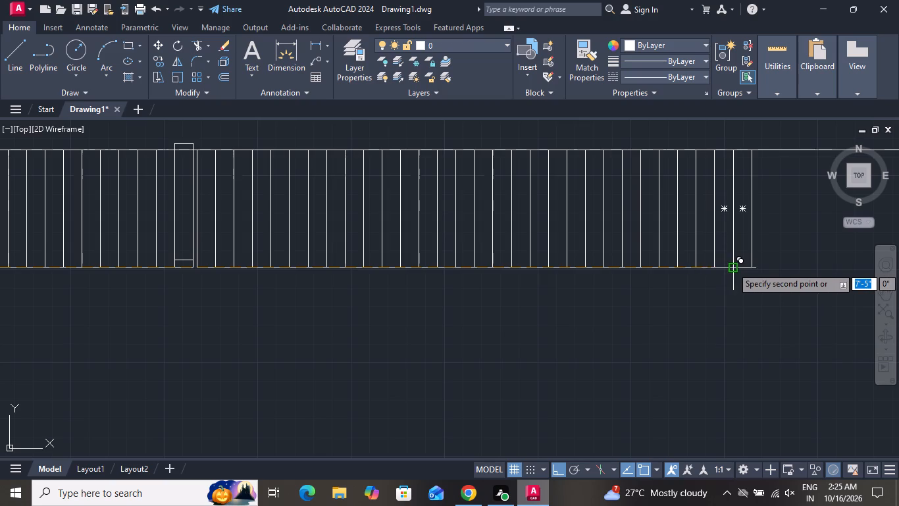
left_click(750, 263)
left_click(767, 265)
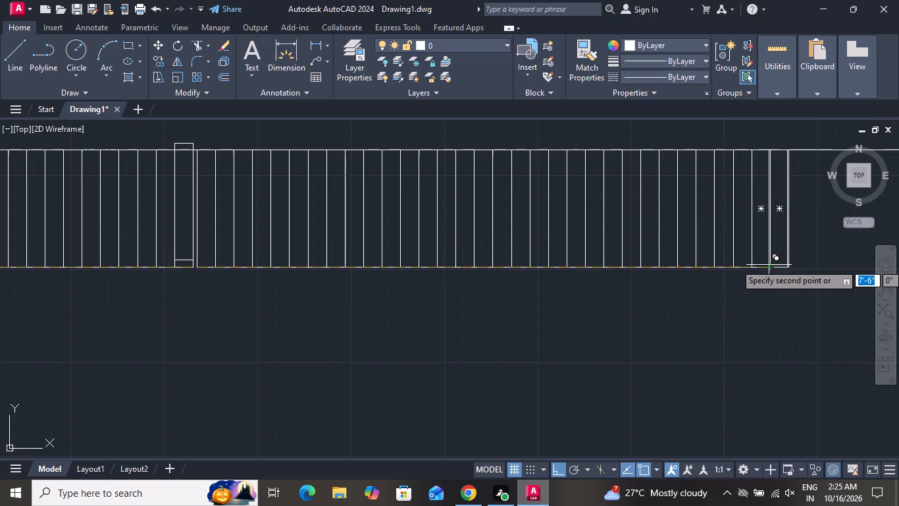
left_click(785, 264)
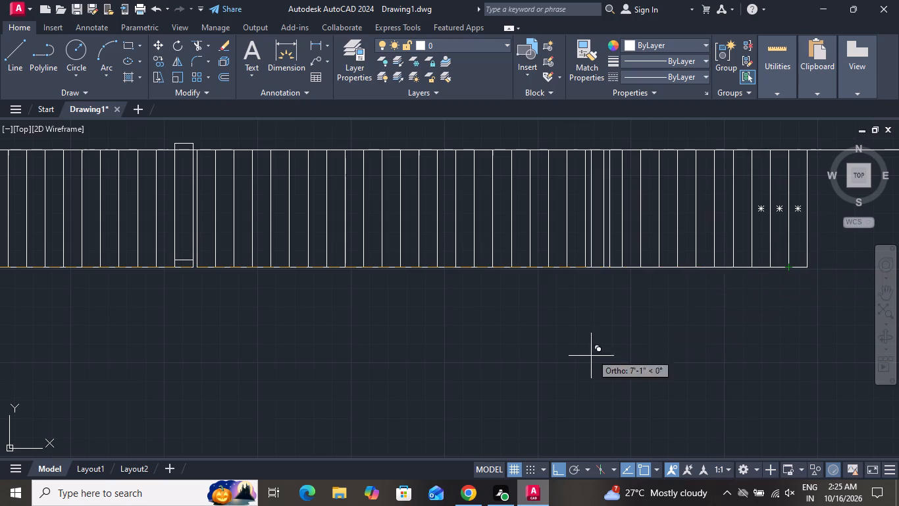
Add nine more adjoining bar copies along the parapet, out to about 7'-11" from the base point.
scroll(536, 376, "down", 3)
scroll(602, 346, "up", 1)
scroll(607, 346, "down", 1)
scroll(617, 345, "up", 2)
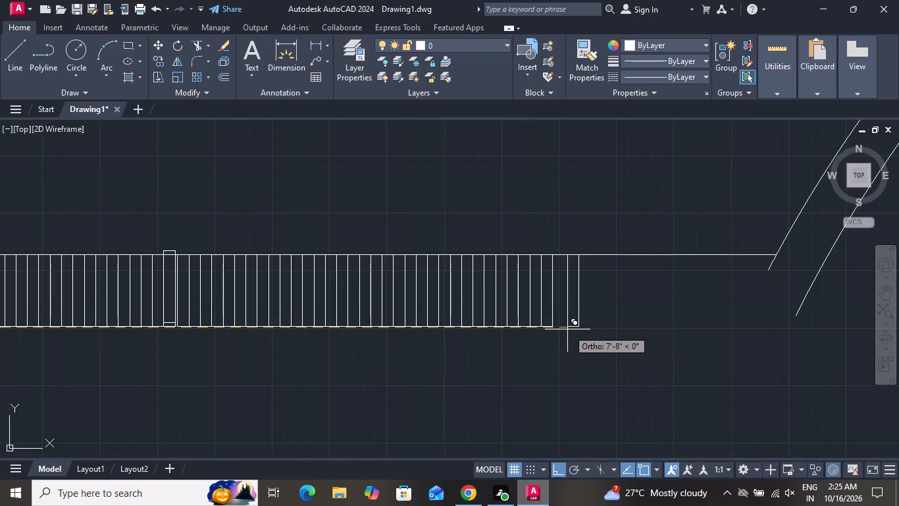
left_click(552, 329)
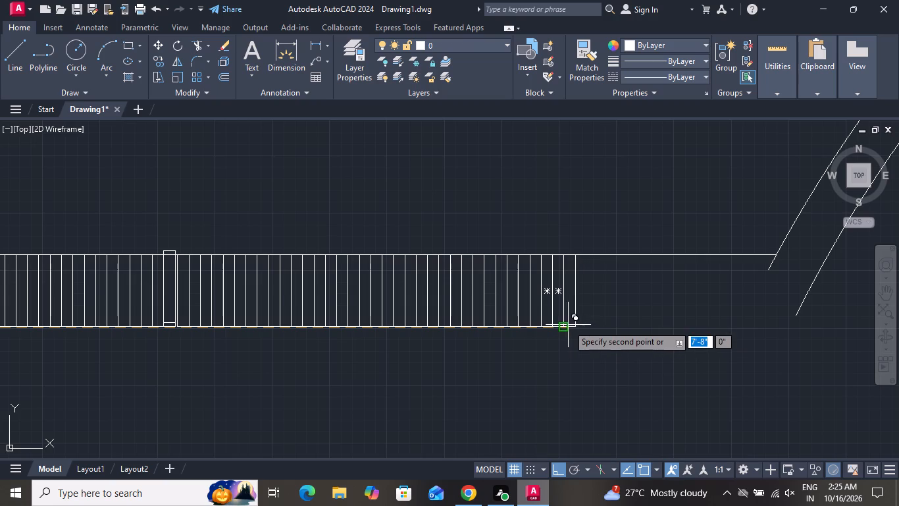
left_click(567, 325)
left_click(578, 328)
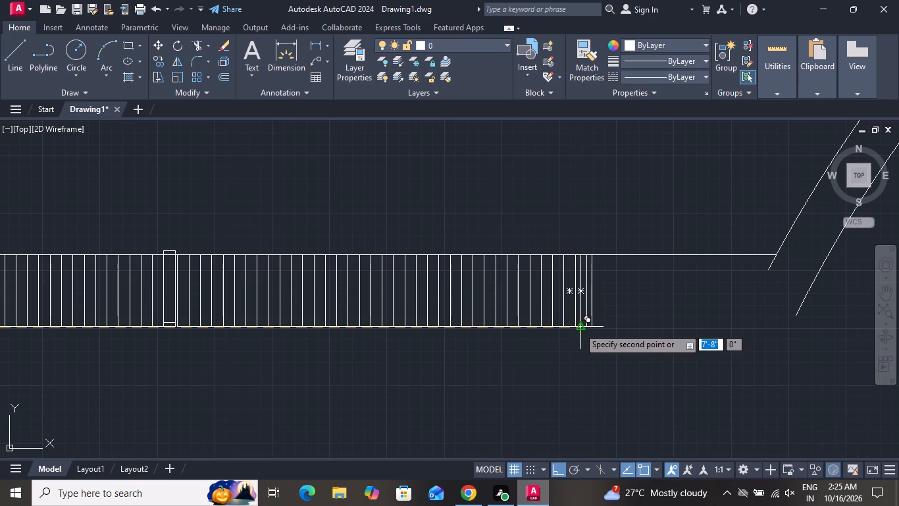
left_click(590, 326)
left_click(599, 327)
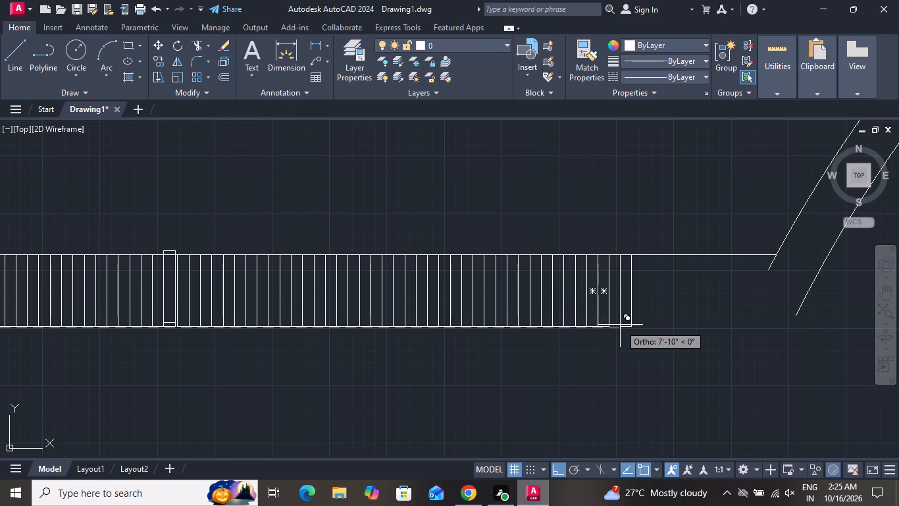
left_click(615, 325)
left_click(625, 324)
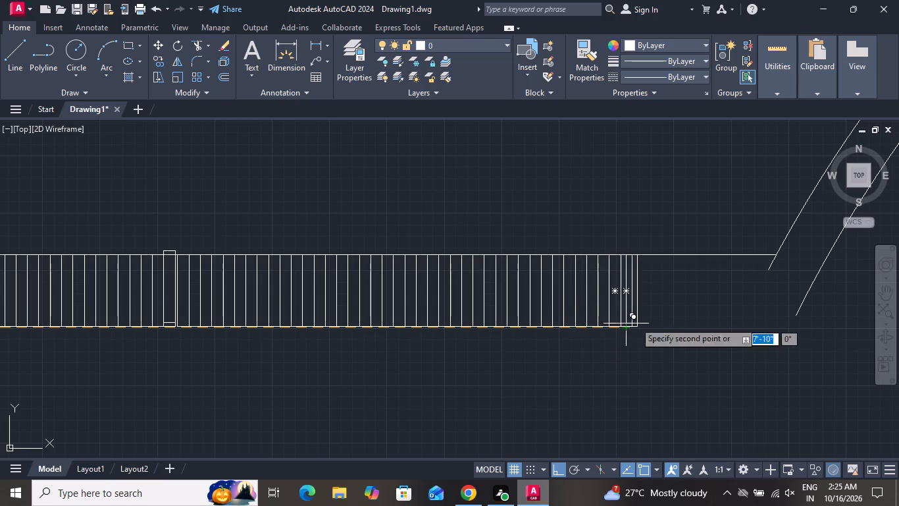
left_click(634, 322)
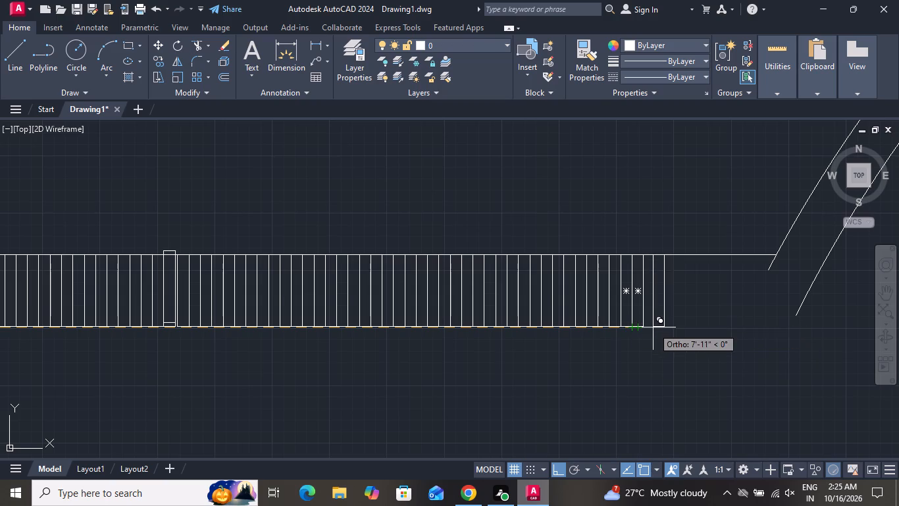
left_click(646, 325)
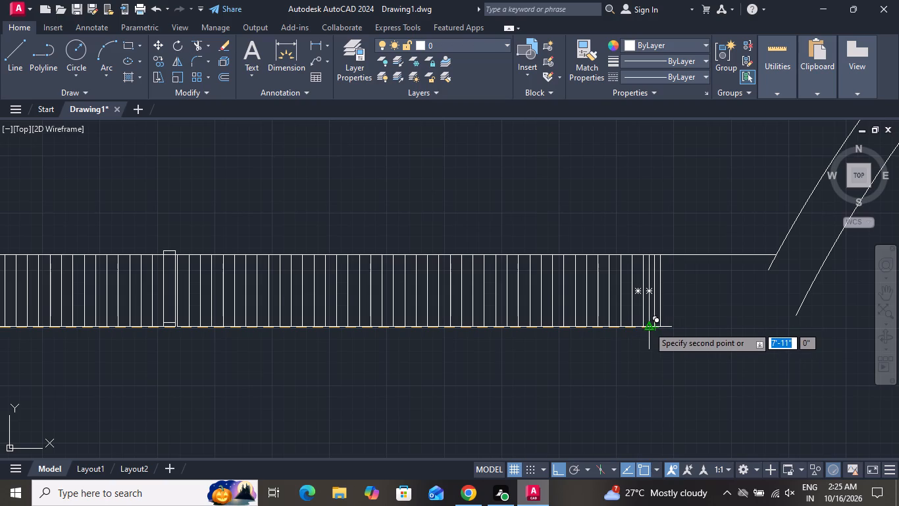
Place seven more adjoining bar copies under the top line, out to about 8'-3" from the base point.
left_click(653, 328)
left_click(668, 326)
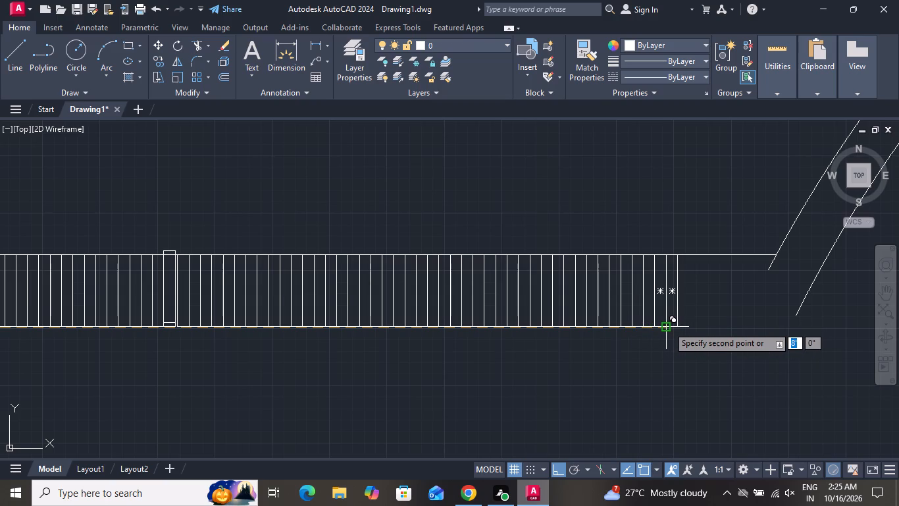
left_click(679, 325)
left_click(688, 324)
left_click(704, 324)
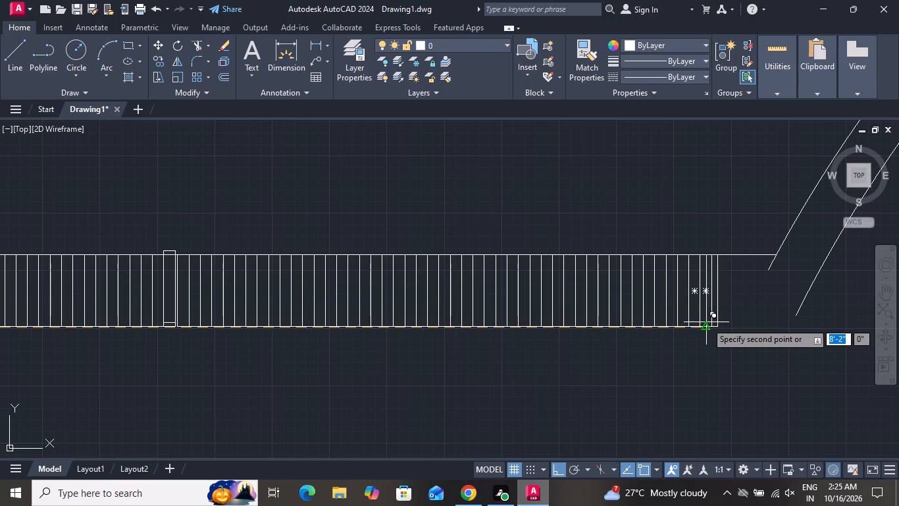
left_click(716, 322)
left_click_drag(723, 321, 730, 320)
Finish the row beside the arch with six bar copies, three raised above the top line and three lower ones overlapping them, and end copying.
left_click(740, 320)
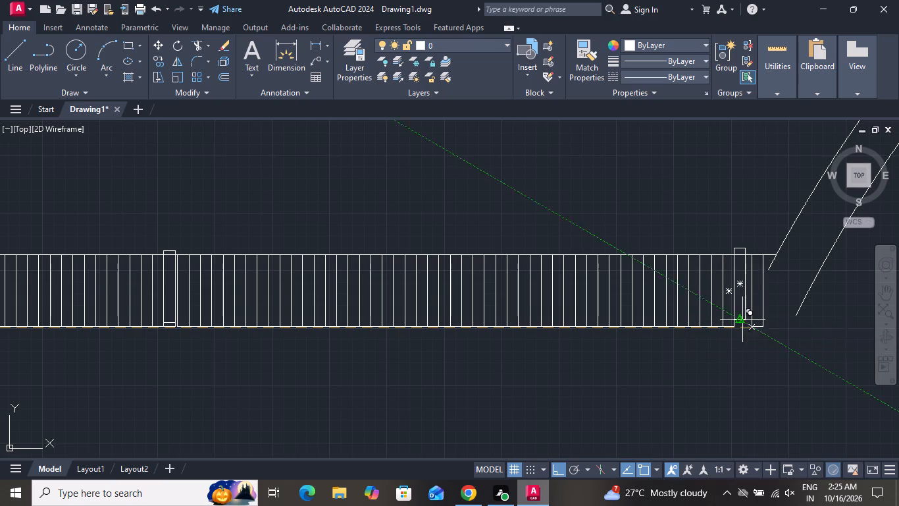
left_click(745, 320)
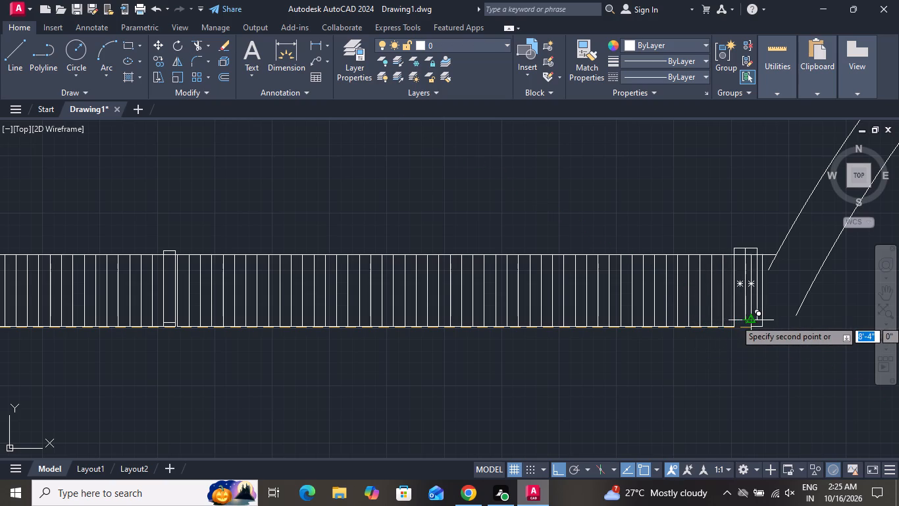
left_click(761, 323)
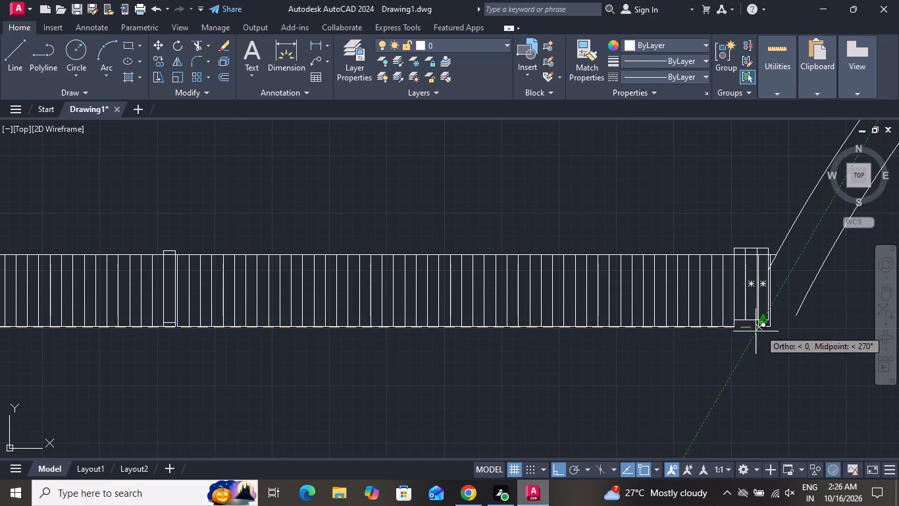
scroll(734, 318, "up", 3)
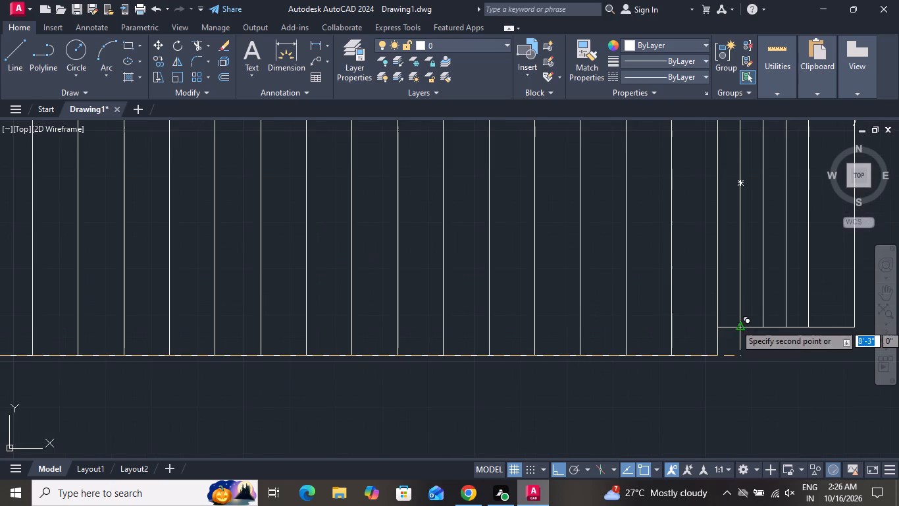
left_click_drag(717, 352, 733, 351)
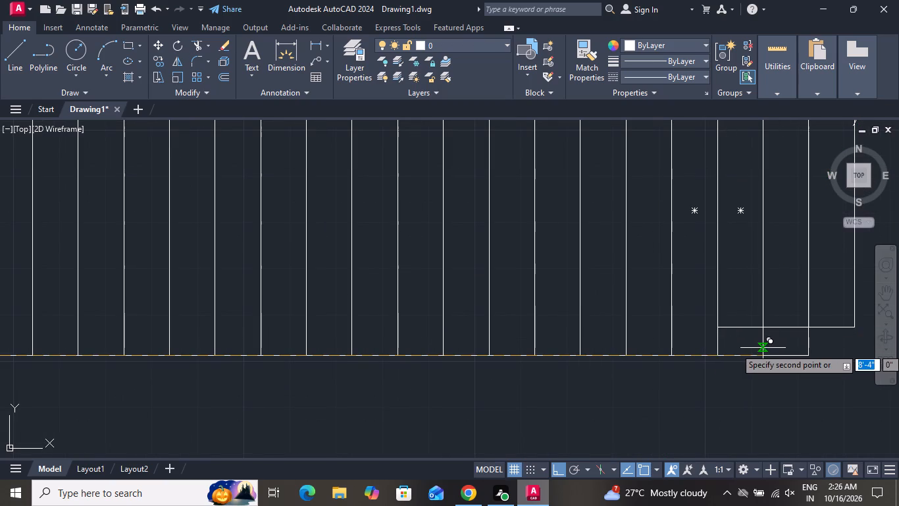
left_click(763, 348)
left_click(807, 348)
scroll(698, 383, "down", 2)
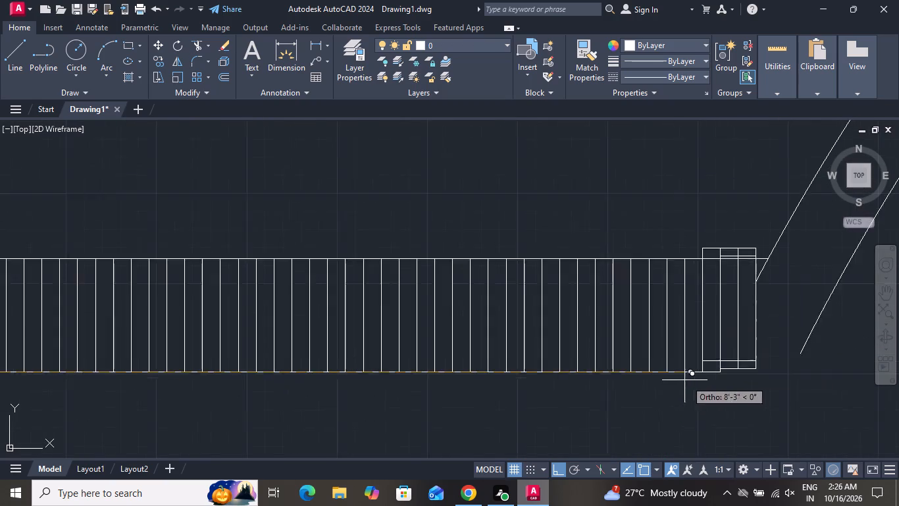
scroll(684, 380, "down", 1)
right_click(667, 367)
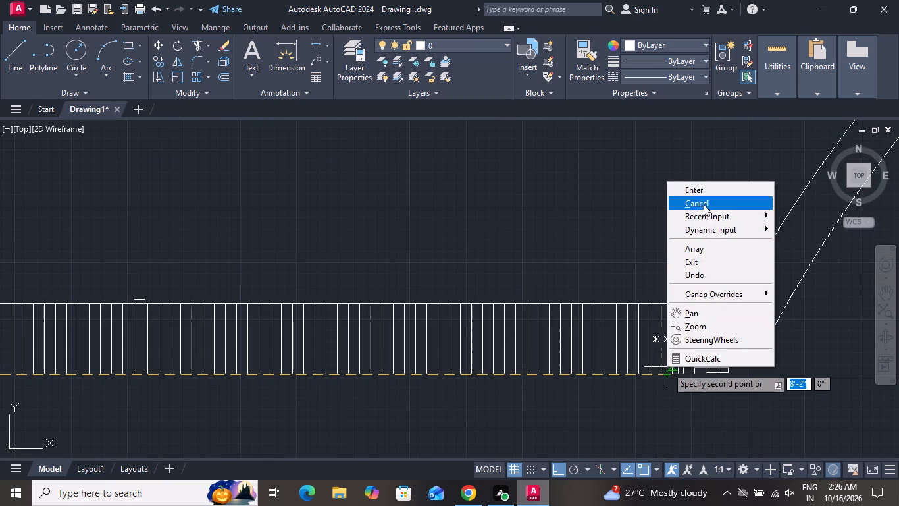
left_click(704, 204)
Trim the upper edges and sides of the raised bars projecting above the parapet's top line beside the arch.
scroll(738, 289, "up", 3)
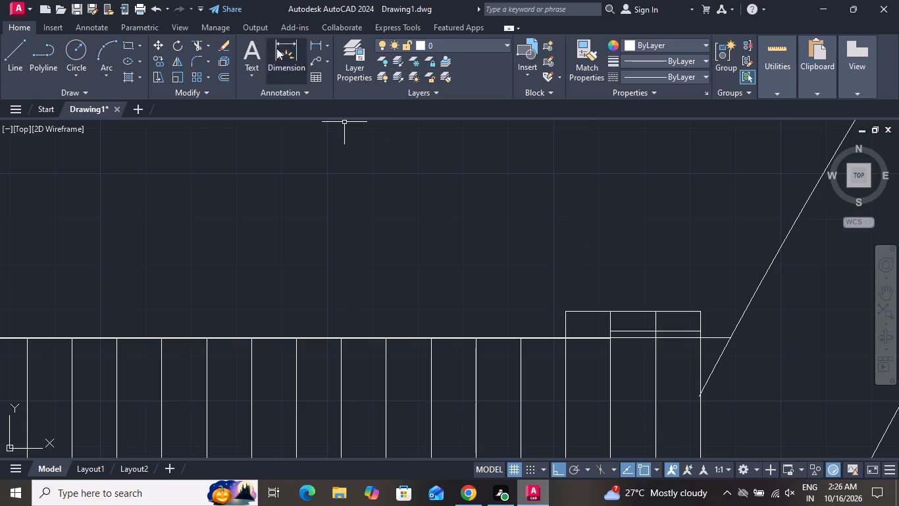
left_click(195, 37)
left_click(201, 43)
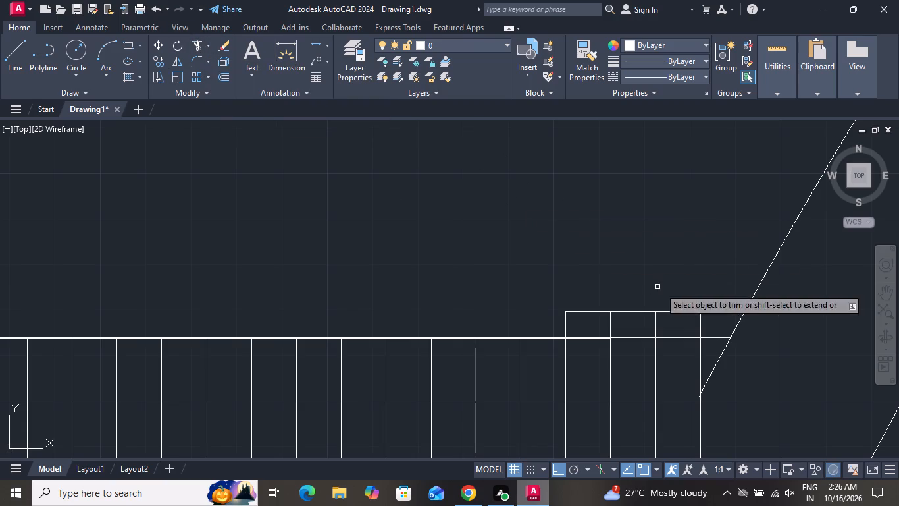
left_click(737, 308)
left_click(546, 325)
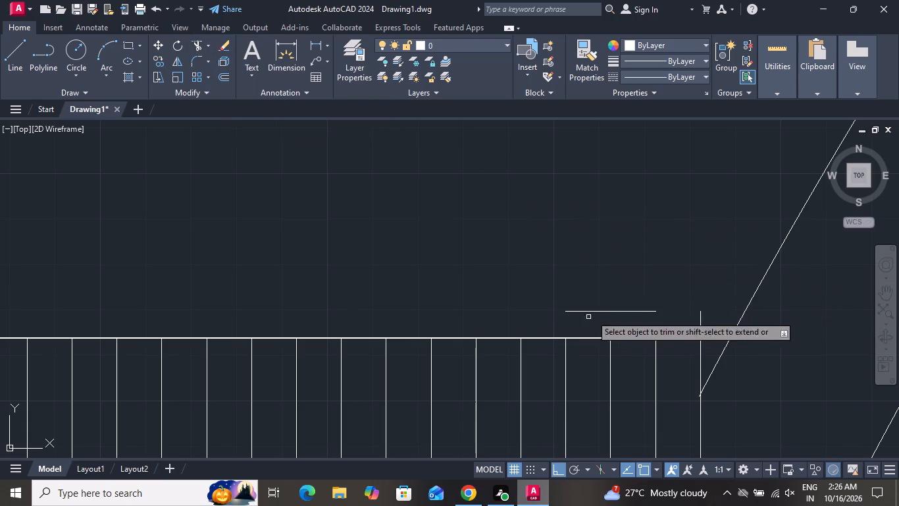
left_click(610, 299)
left_click(629, 321)
left_click(642, 331)
left_click(663, 331)
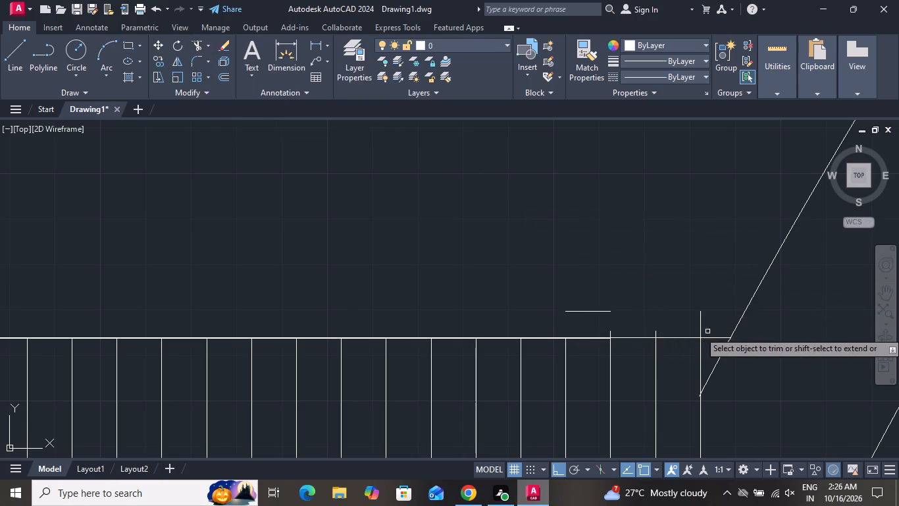
left_click(694, 321)
left_click(574, 304)
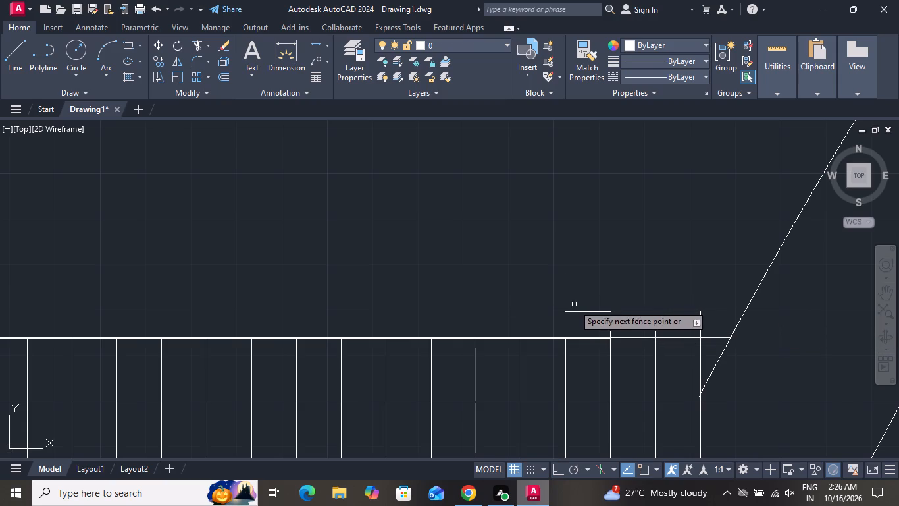
left_click(582, 310)
Trim the leftover vertical stubs above the top line at the last bars, shortening the one nearest the arch.
left_click(610, 331)
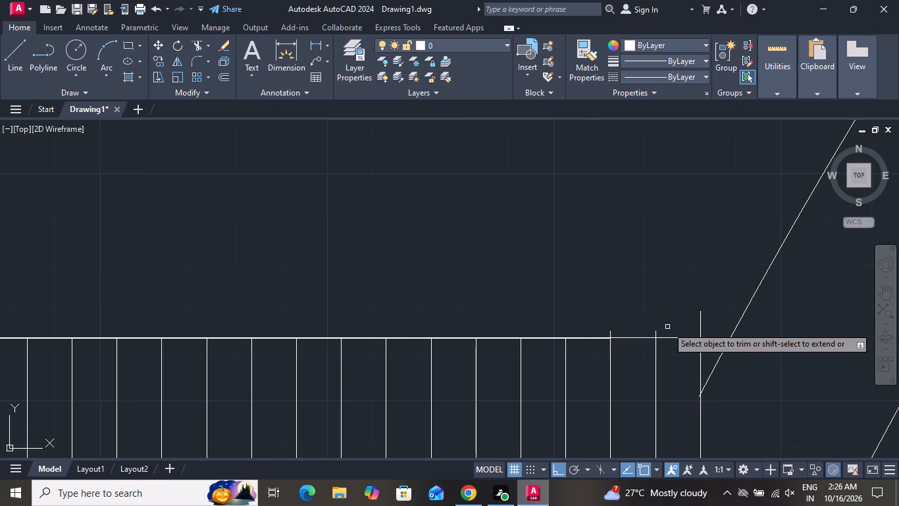
left_click(655, 329)
left_click(704, 320)
left_click(648, 327)
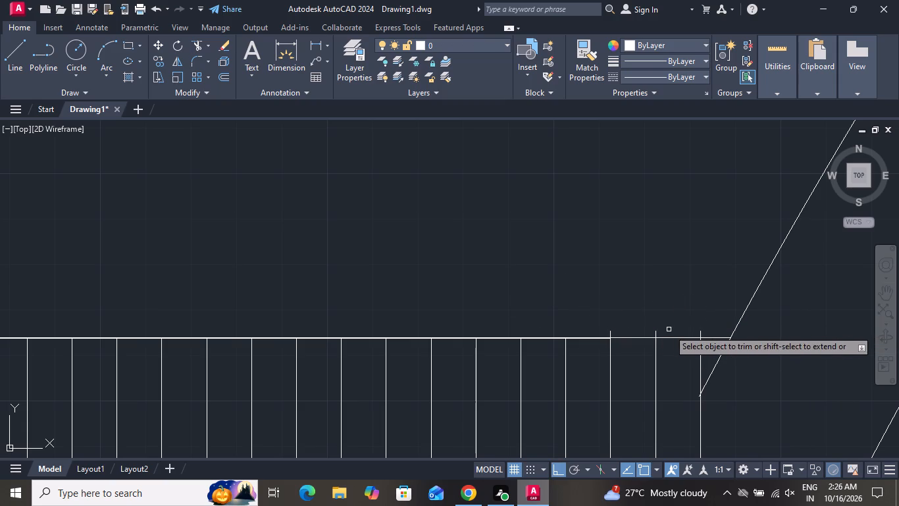
left_click(659, 332)
scroll(655, 333, "down", 1)
scroll(655, 333, "up", 1)
scroll(655, 333, "down", 1)
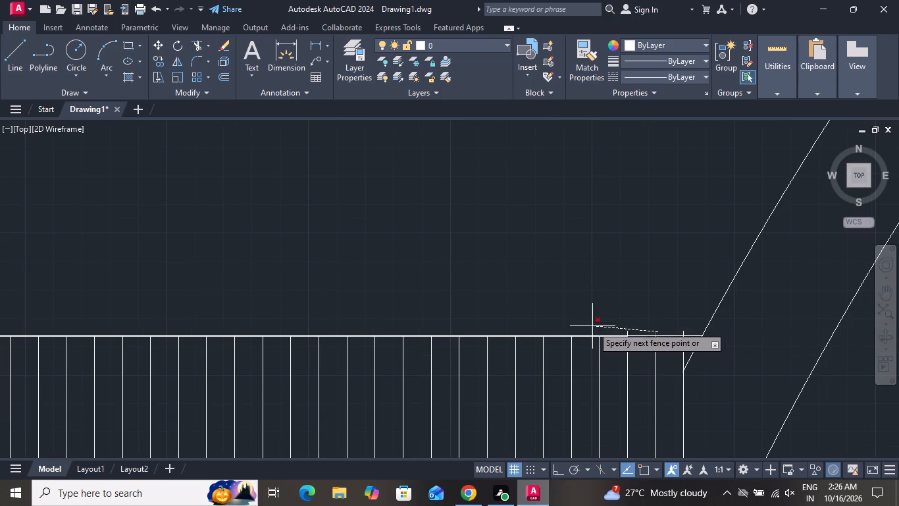
scroll(605, 333, "up", 1)
scroll(605, 333, "down", 1)
left_click(605, 333)
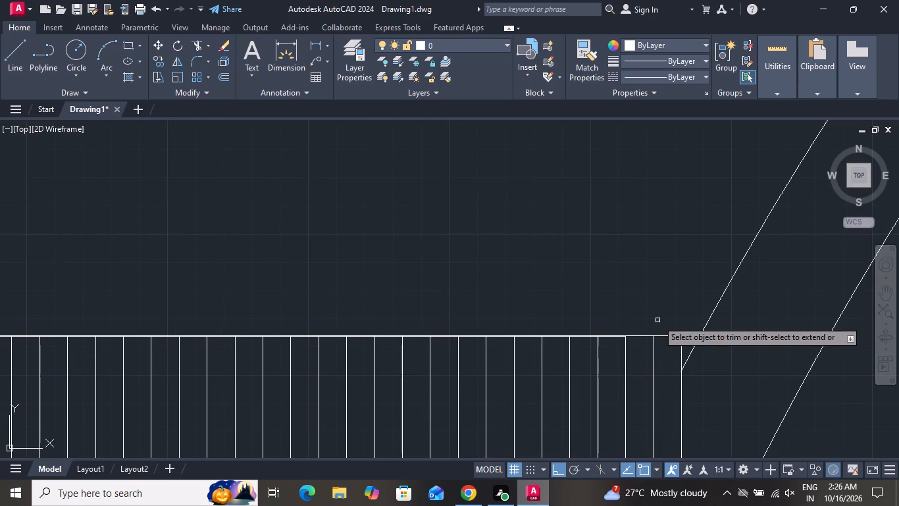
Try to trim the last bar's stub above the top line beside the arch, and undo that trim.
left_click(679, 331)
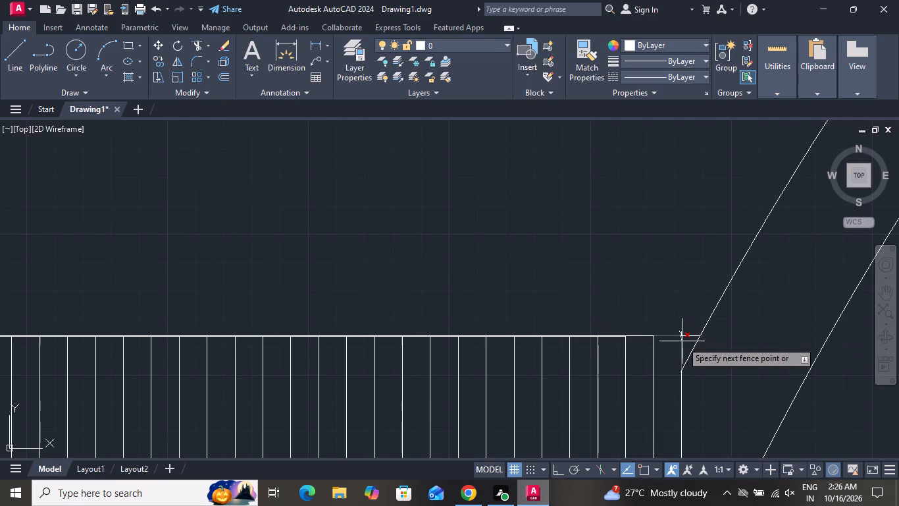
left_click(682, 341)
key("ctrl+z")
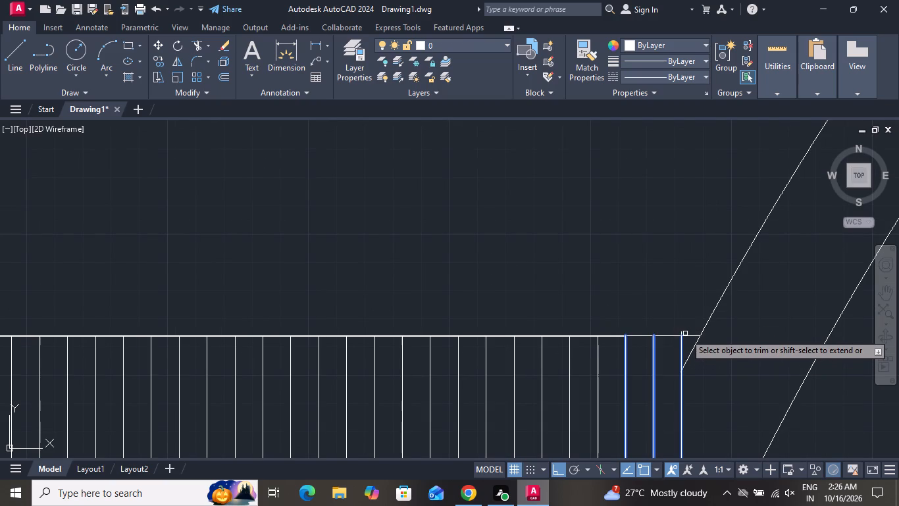
Trim the last bar's stub above the top line and its side between the top line and the arch's outer curve.
scroll(684, 332, "up", 6)
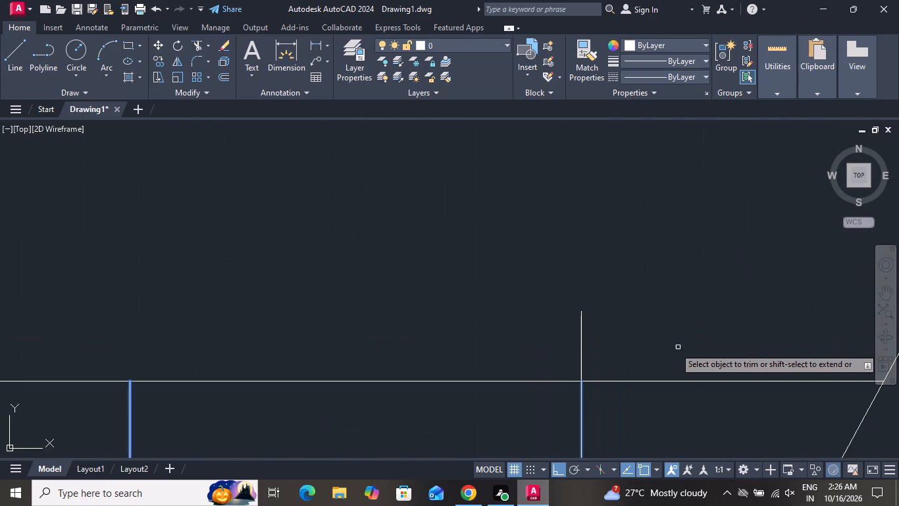
left_click(629, 333)
left_click(557, 335)
scroll(606, 222, "down", 3)
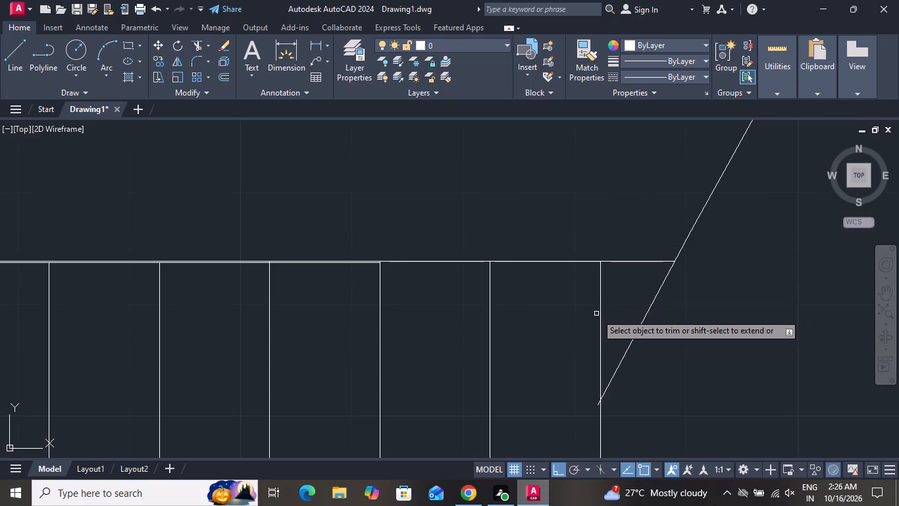
left_click(601, 311)
left_click(619, 313)
left_click(598, 314)
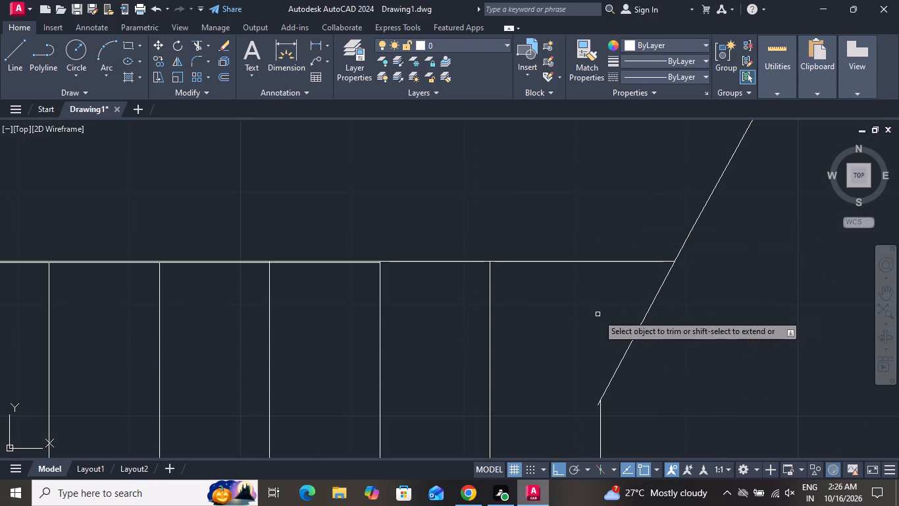
Trim the short tail of the arch's outer curve that runs past the last bar's side.
scroll(600, 239, "down", 2)
scroll(640, 194, "down", 3)
scroll(619, 230, "up", 2)
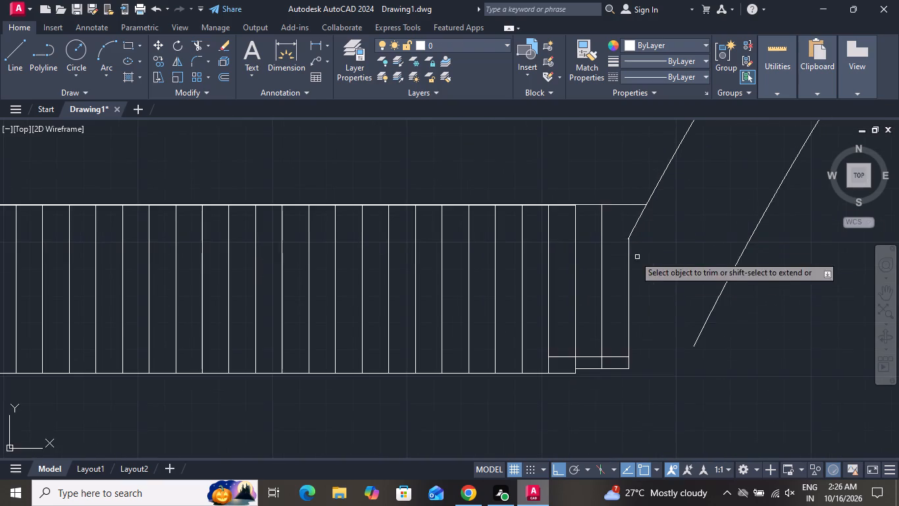
scroll(619, 246, "up", 3)
scroll(667, 235, "down", 1)
scroll(667, 235, "up", 2)
scroll(606, 223, "up", 2)
scroll(530, 217, "up", 3)
scroll(530, 217, "down", 1)
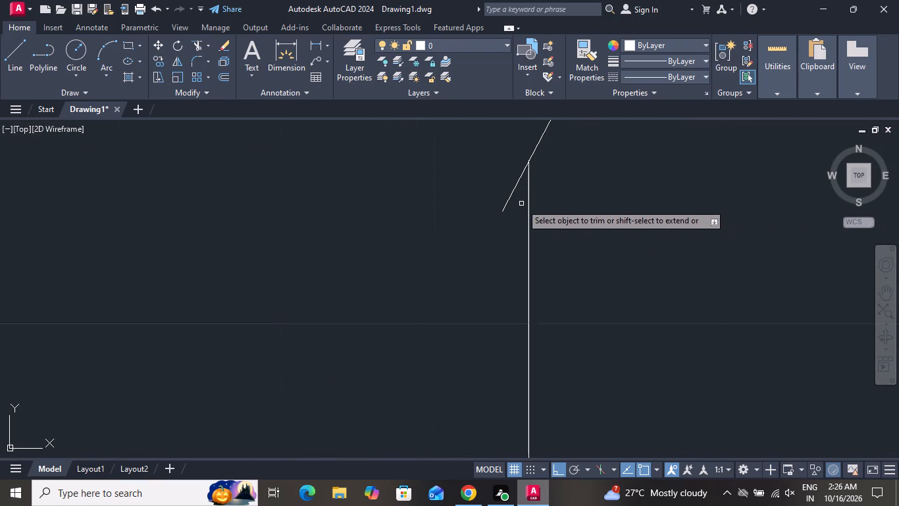
left_click(519, 202)
left_click(511, 183)
Trim the three leftover horizontal segments crossing the last bars just above their bottom edges, and end trimming.
scroll(592, 260, "down", 7)
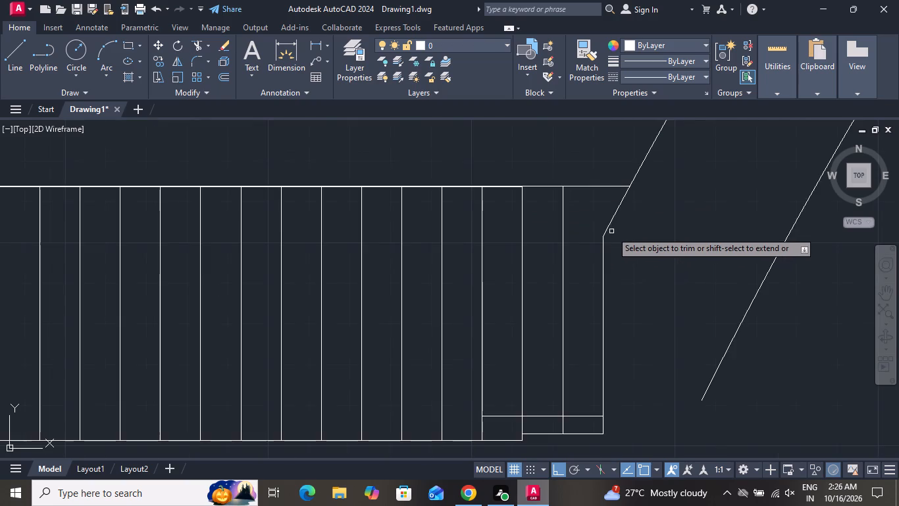
scroll(611, 231, "down", 2)
scroll(578, 316, "up", 3)
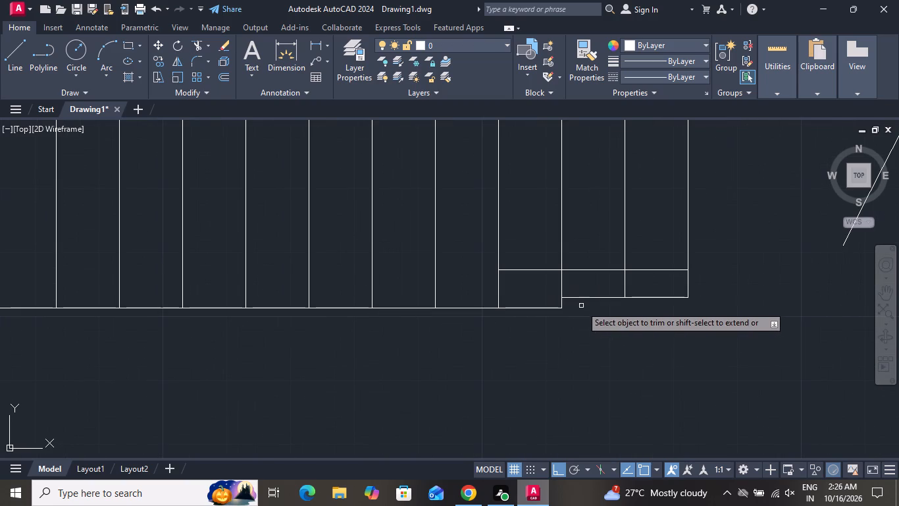
left_click(585, 270)
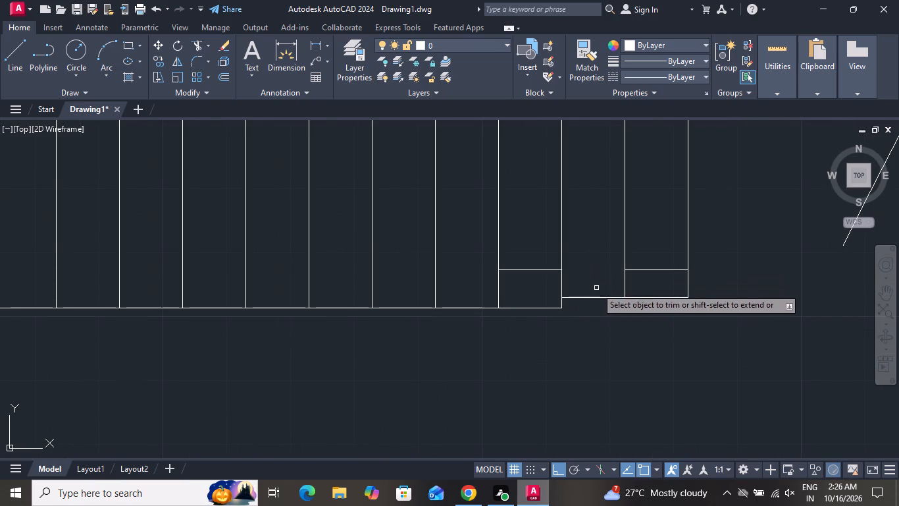
left_click(542, 272)
left_click(546, 258)
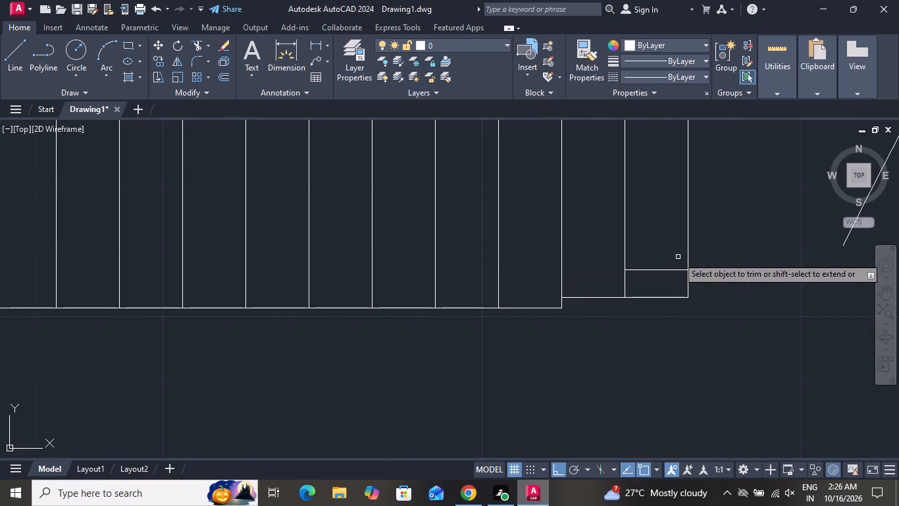
left_click_drag(678, 257, 677, 267)
left_click(670, 281)
scroll(683, 260, "up", 1)
scroll(683, 260, "down", 3)
scroll(683, 260, "up", 1)
scroll(683, 260, "down", 3)
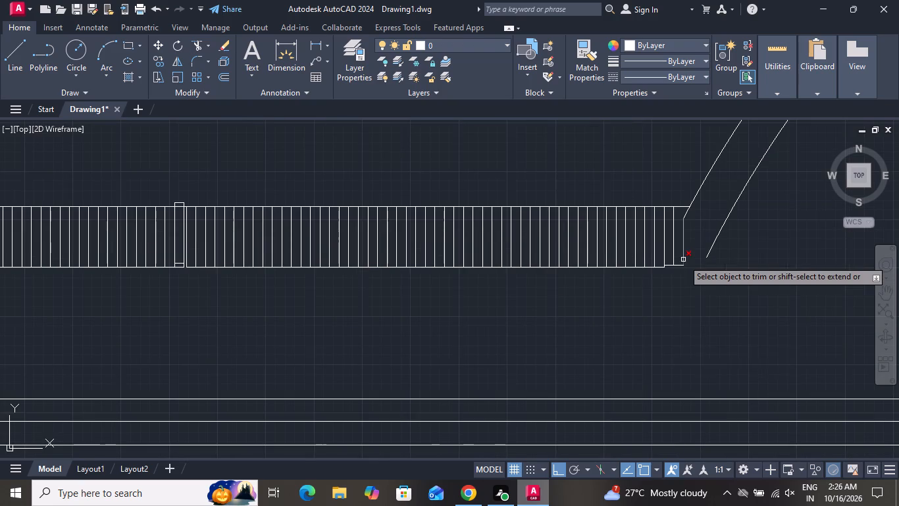
scroll(591, 302, "down", 1)
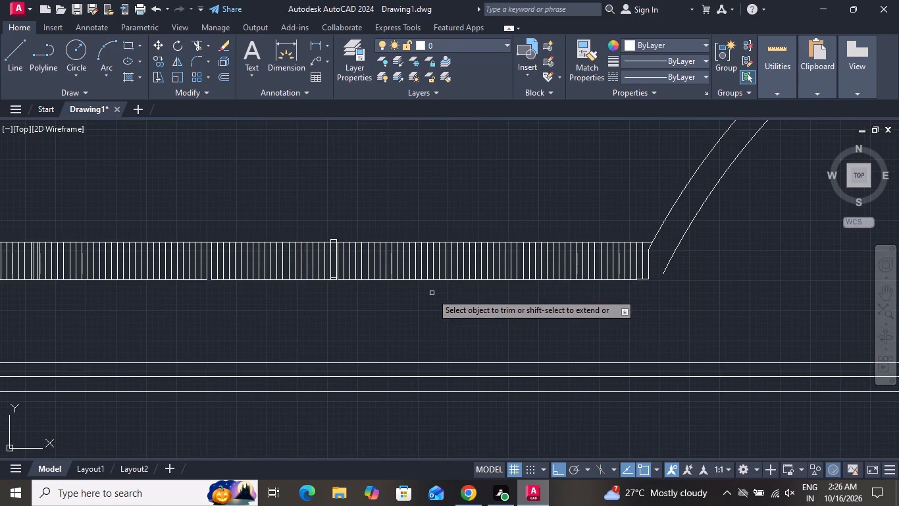
right_click(432, 293)
left_click(453, 311)
Delete the raised bar that projects above the top line in the middle of the bar row.
scroll(328, 243, "up", 1)
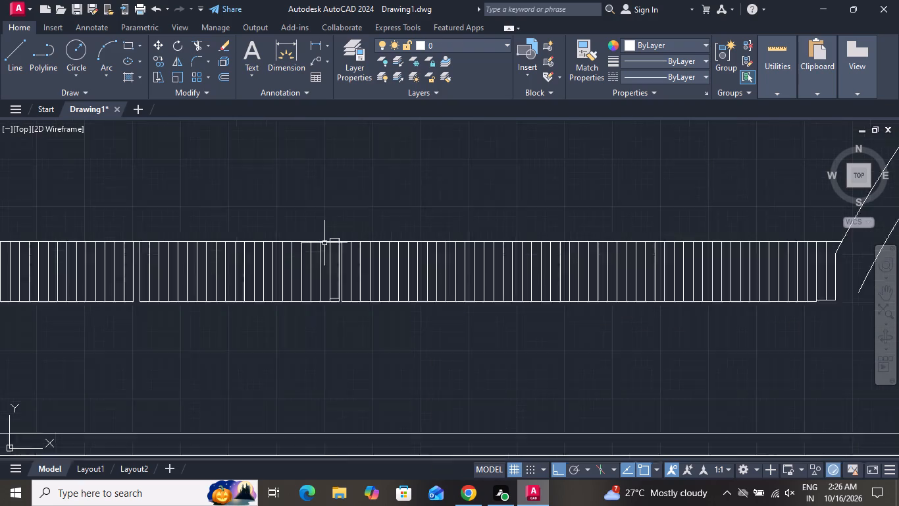
scroll(324, 243, "up", 3)
scroll(342, 233, "down", 1)
scroll(343, 233, "up", 1)
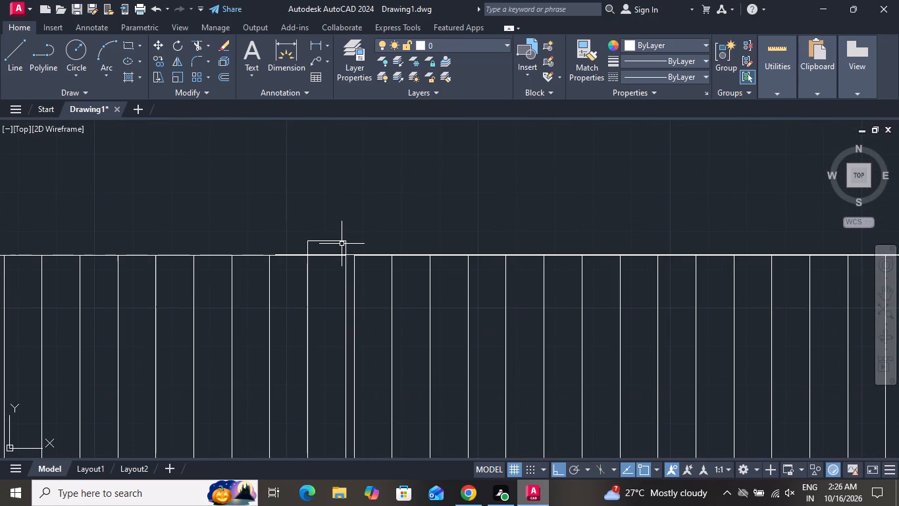
left_click(342, 243)
left_click(349, 233)
left_click(351, 233)
left_click(343, 249)
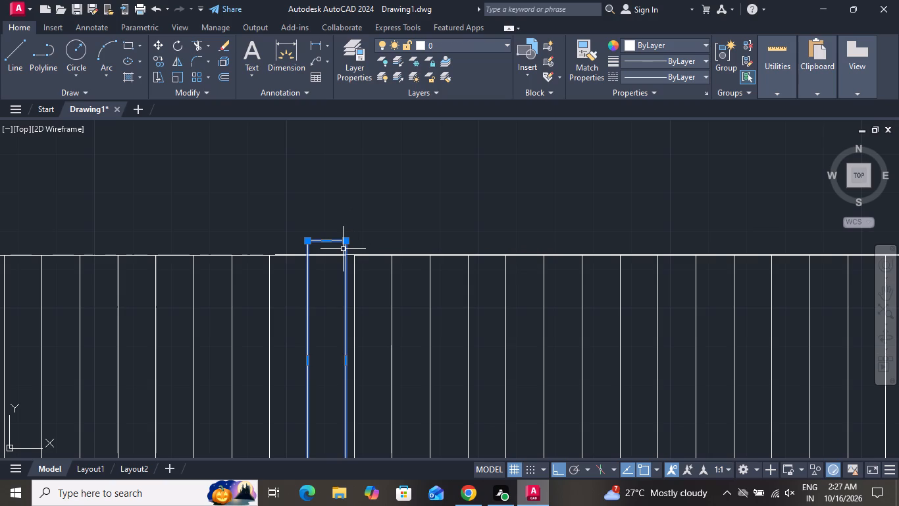
key("Delete")
Draw a line from the arch's inner curve end about 2" down, about 8'-6" along below the bars, and up to the parapet's short inner line.
scroll(415, 235, "down", 6)
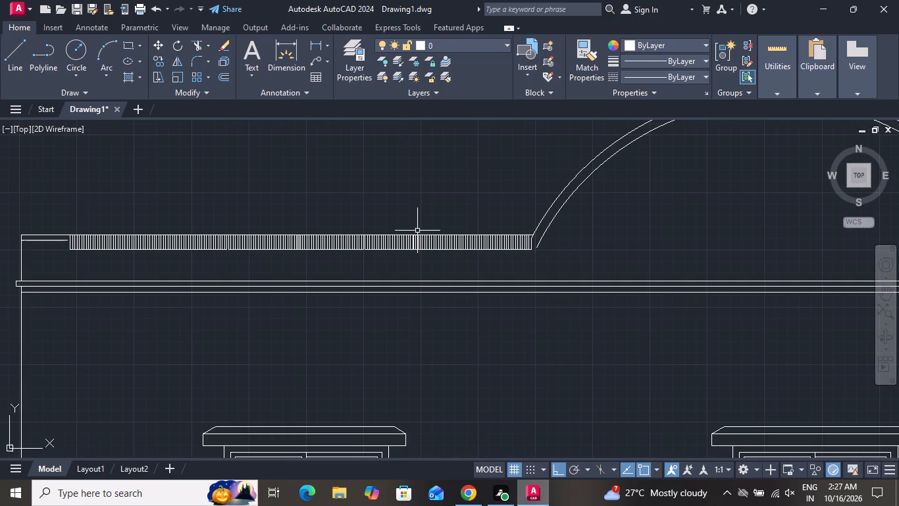
left_click(10, 53)
scroll(499, 256, "up", 2)
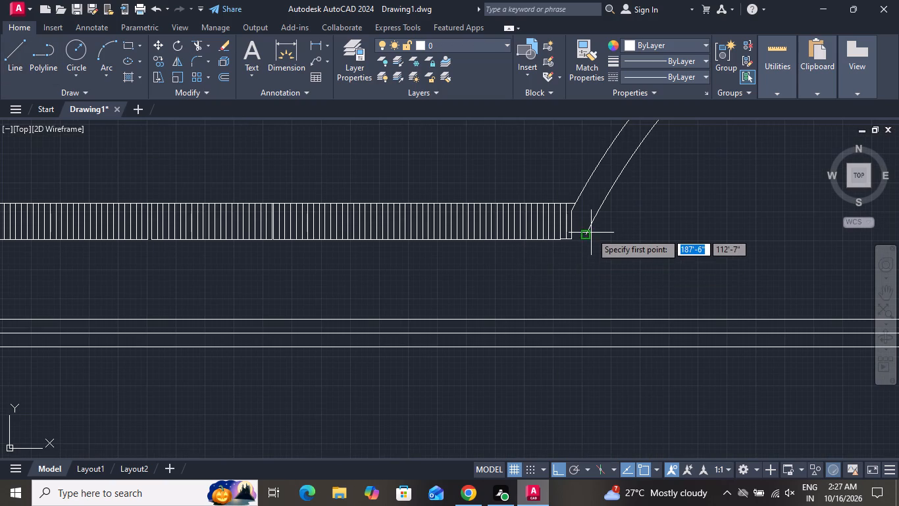
left_click(586, 232)
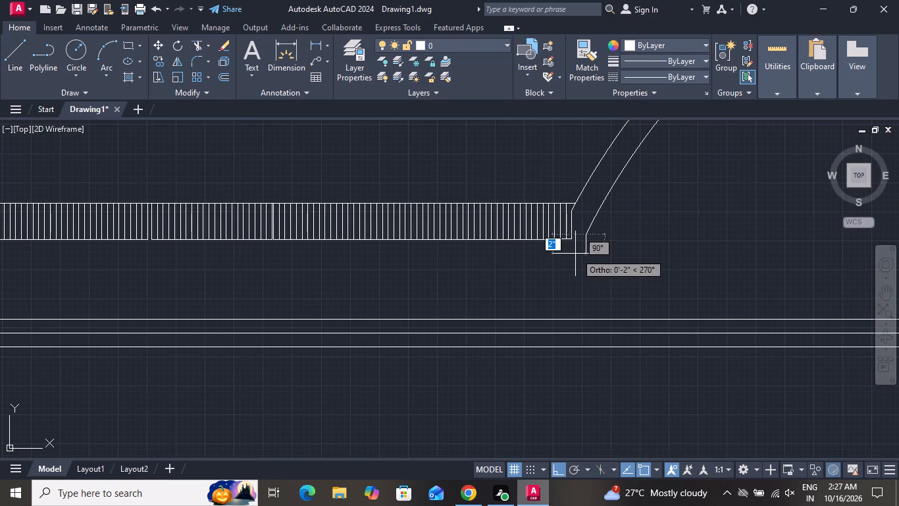
left_click(575, 254)
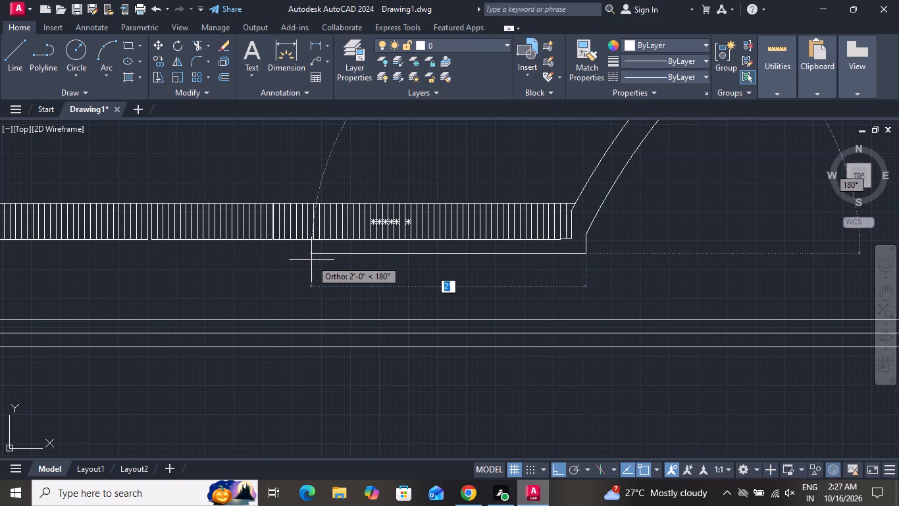
scroll(302, 266, "down", 3)
scroll(282, 273, "up", 1)
scroll(282, 273, "down", 1)
scroll(282, 273, "up", 1)
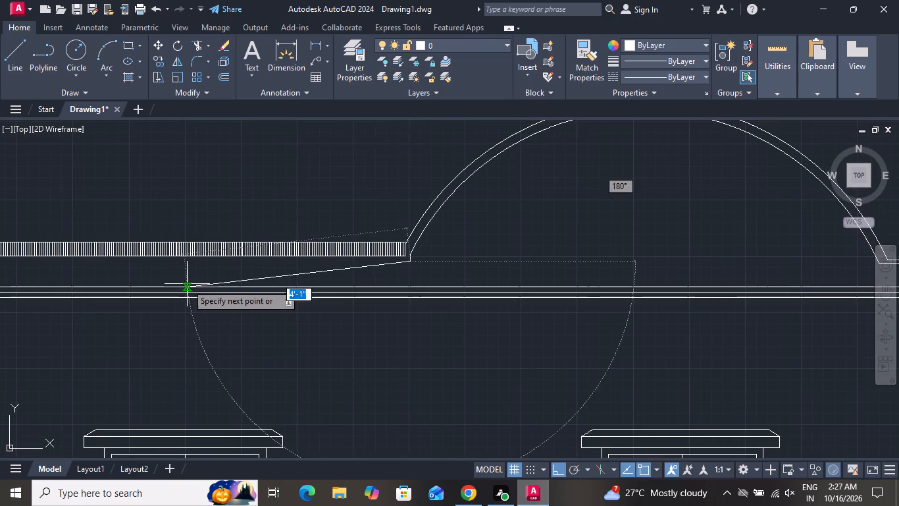
scroll(187, 284, "down", 1)
scroll(187, 284, "up", 1)
scroll(187, 284, "down", 1)
scroll(187, 284, "up", 1)
scroll(187, 284, "down", 1)
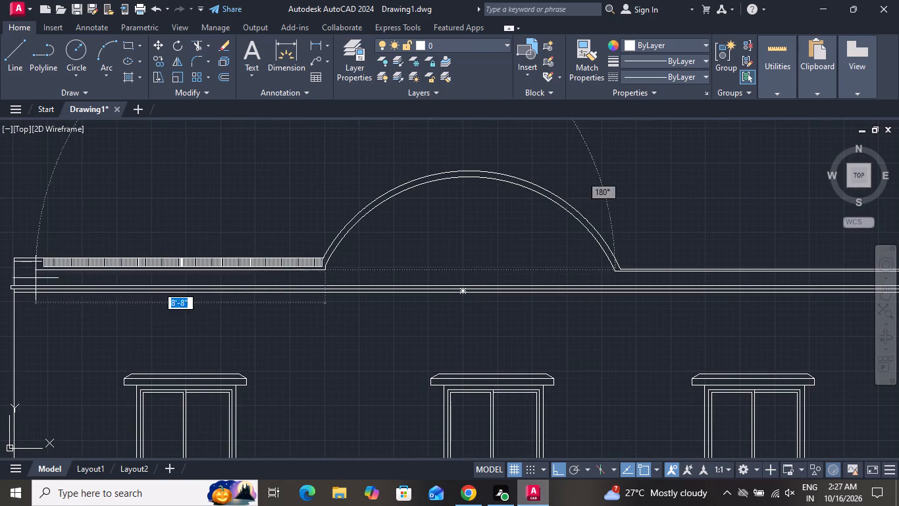
scroll(35, 278, "up", 1)
scroll(35, 278, "down", 1)
scroll(35, 278, "up", 3)
scroll(39, 254, "down", 1)
scroll(39, 254, "up", 2)
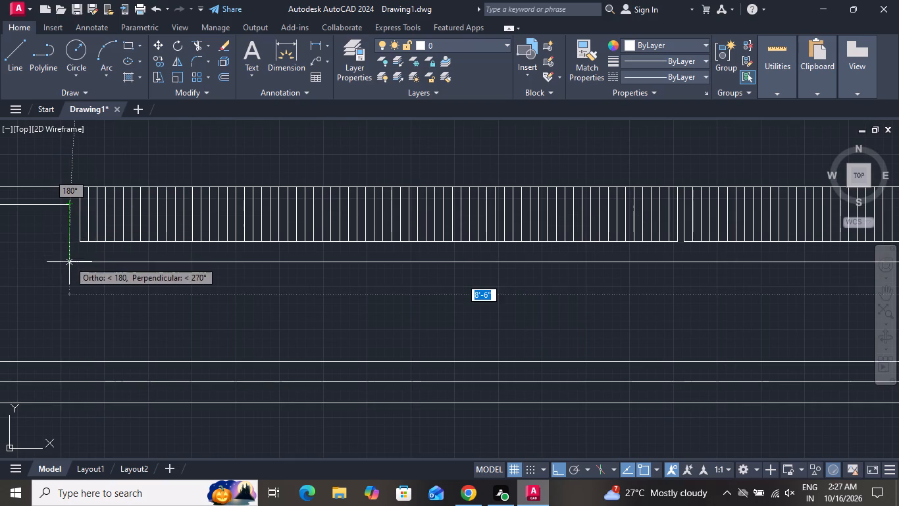
left_click(69, 262)
left_click(71, 206)
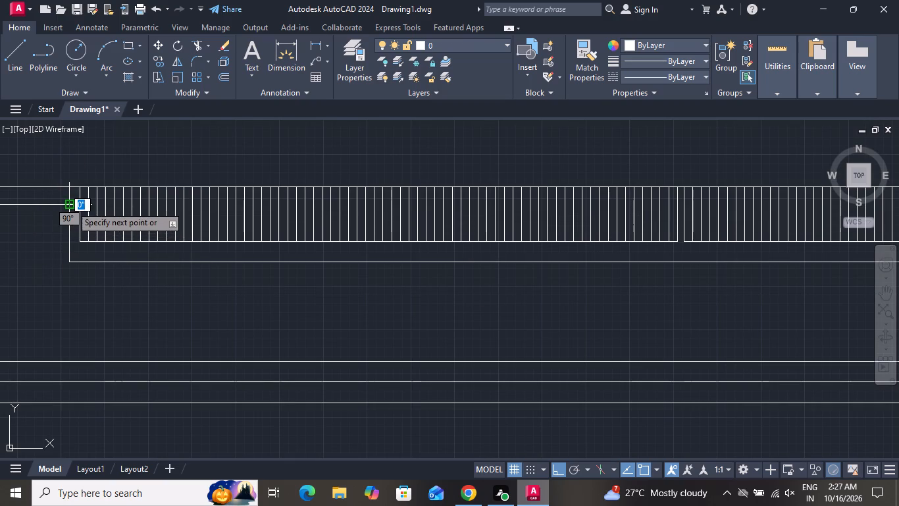
right_click(71, 206)
left_click(86, 220)
Delete the two horizontal and two vertical lines forming the raised end block at the parapet's far right end.
scroll(138, 245, "up", 1)
scroll(139, 245, "down", 2)
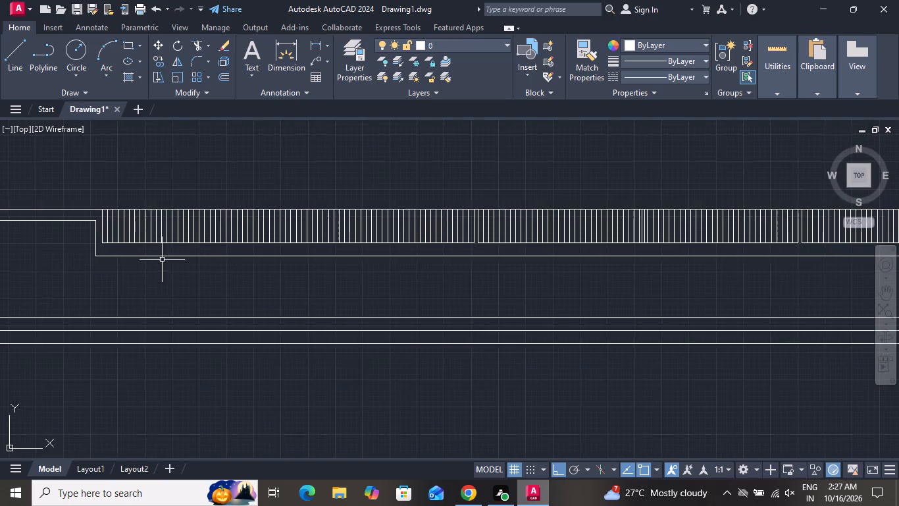
scroll(170, 267, "down", 3)
scroll(251, 279, "up", 1)
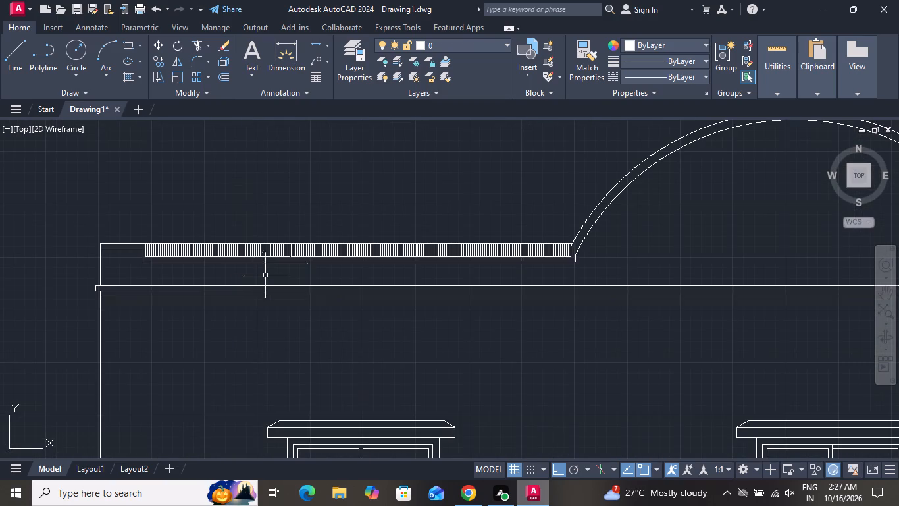
scroll(317, 296, "down", 2)
scroll(756, 262, "up", 6)
left_click_drag(613, 150, 612, 165)
left_click(602, 210)
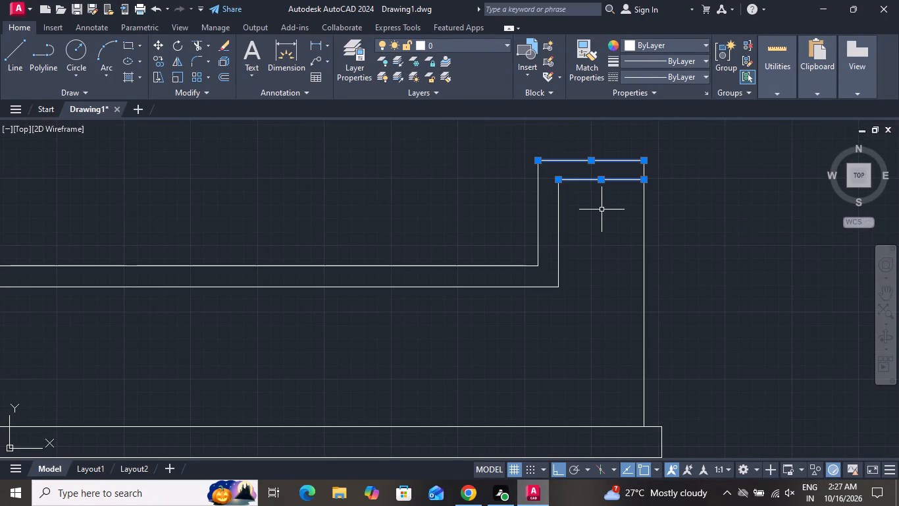
key("Delete")
left_click(603, 220)
left_click(519, 219)
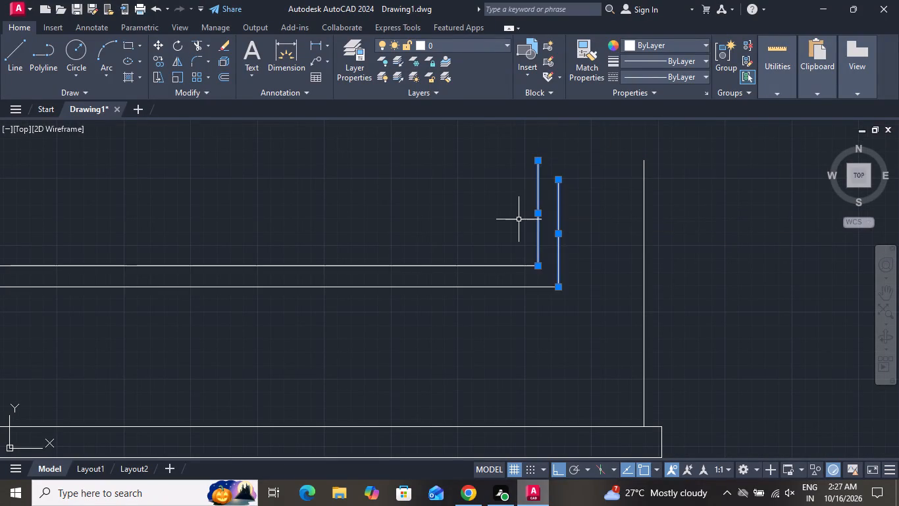
key("Delete")
Draw a wider end block outline from the right wall's top corner leftward, dropping about 4" to the parapet's top line.
left_click(11, 49)
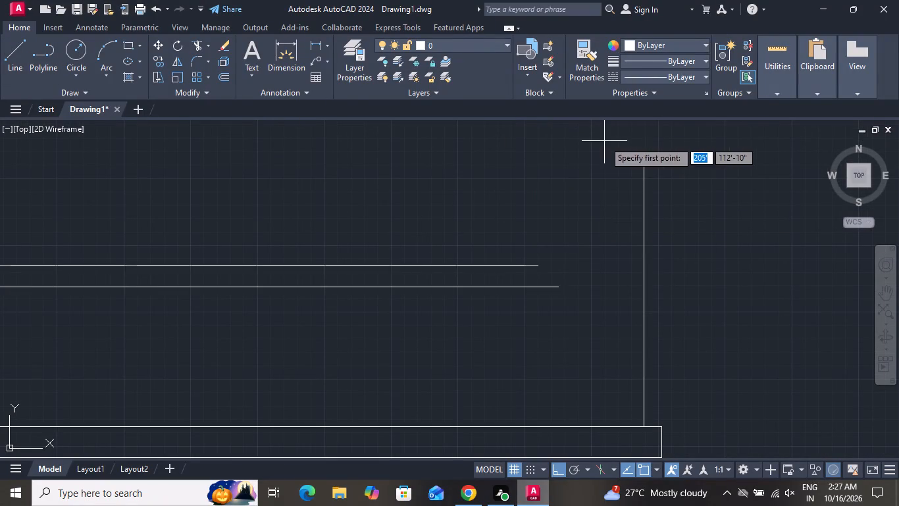
left_click(644, 161)
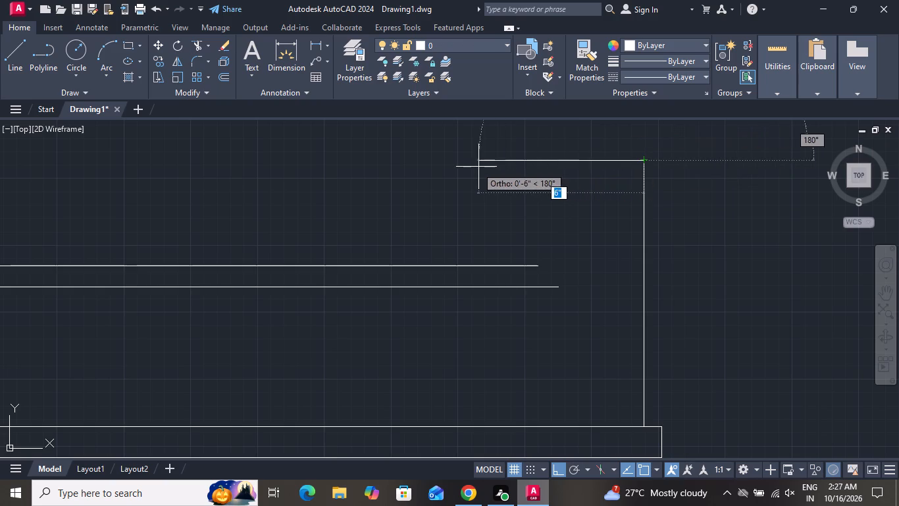
left_click(452, 167)
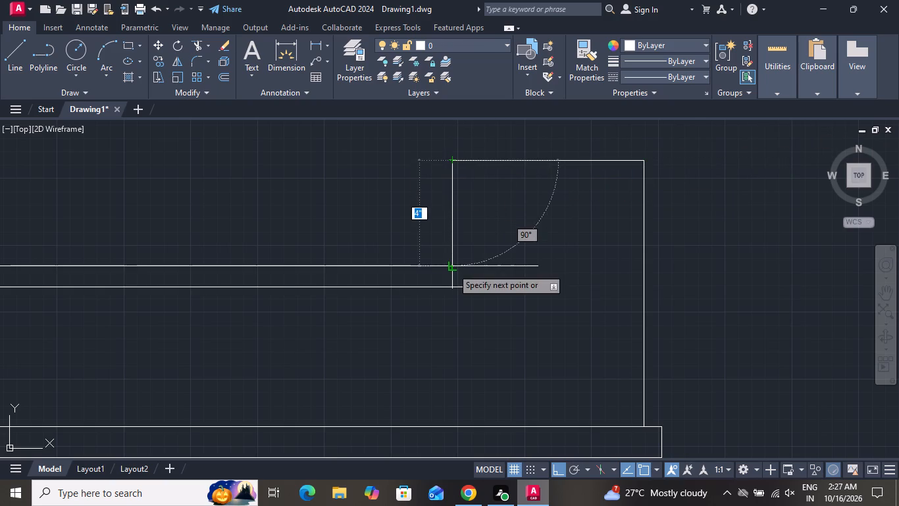
left_click(452, 268)
right_click(454, 268)
left_click(485, 289)
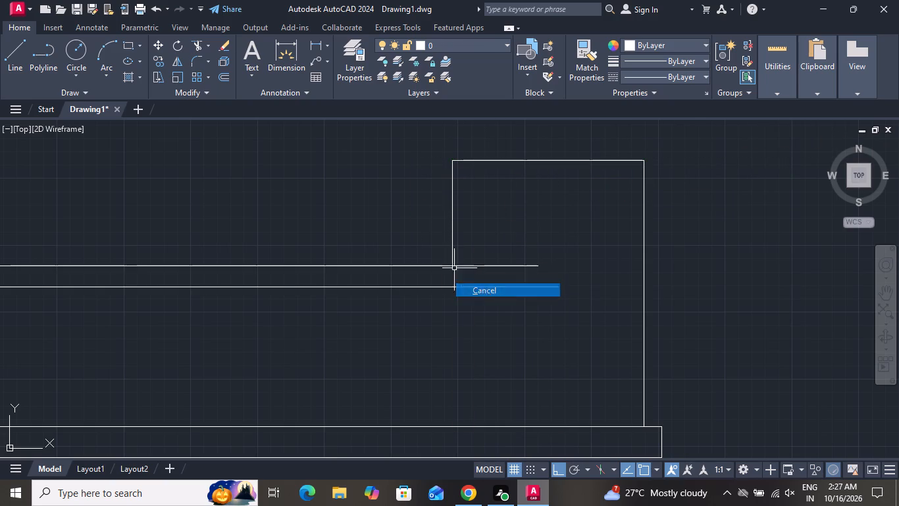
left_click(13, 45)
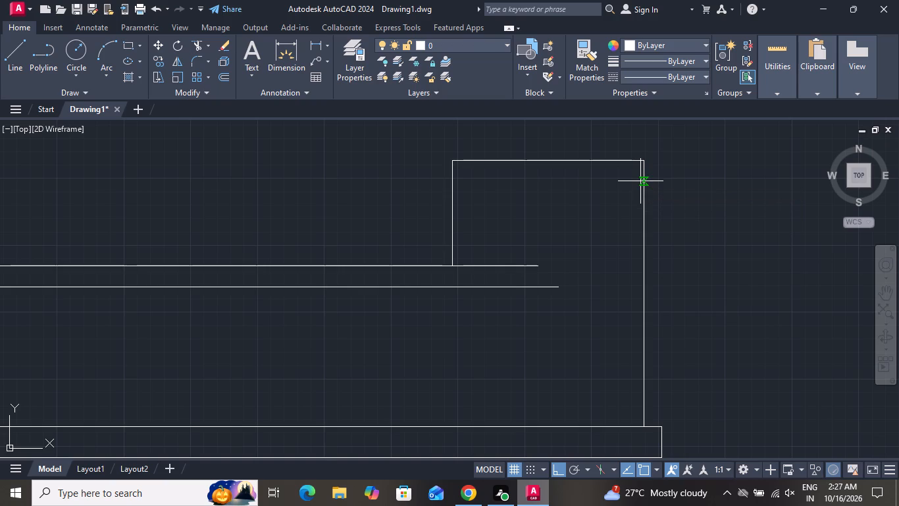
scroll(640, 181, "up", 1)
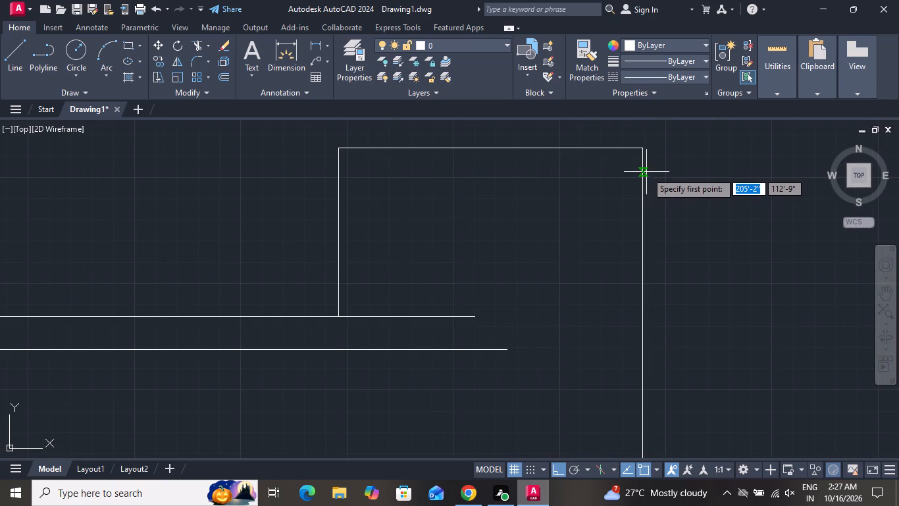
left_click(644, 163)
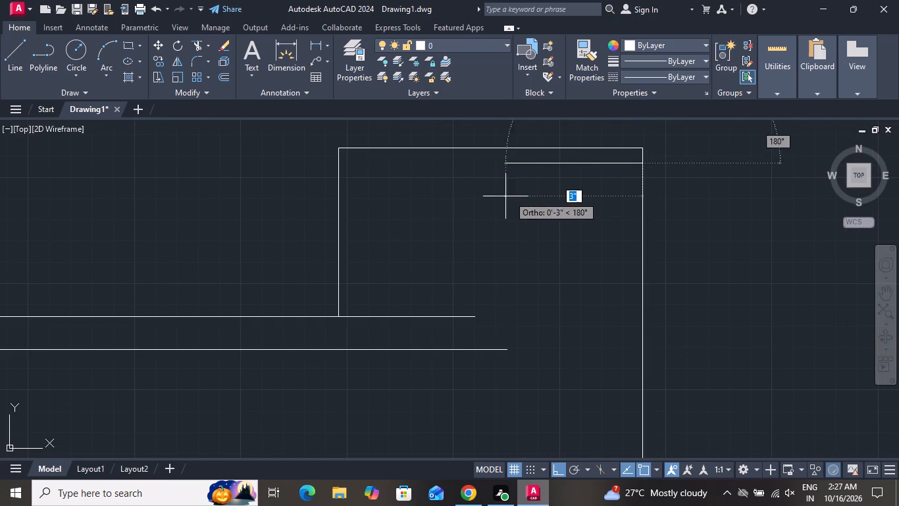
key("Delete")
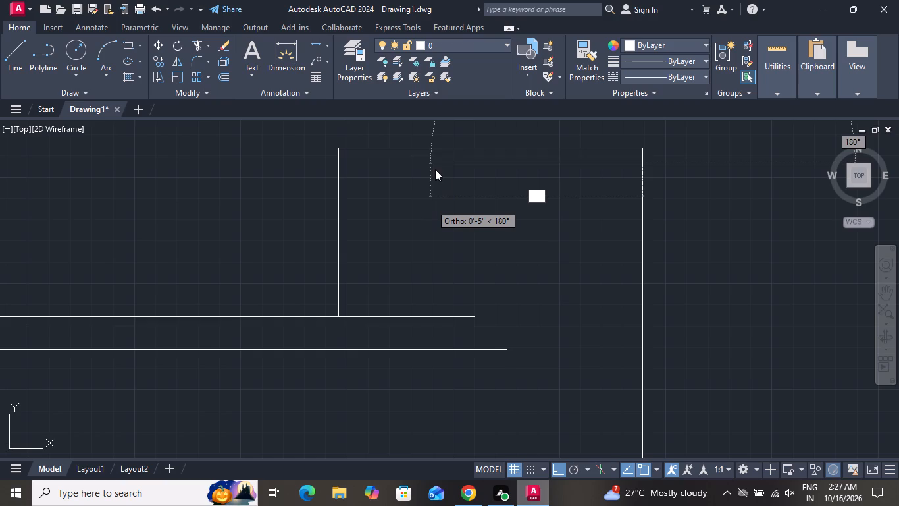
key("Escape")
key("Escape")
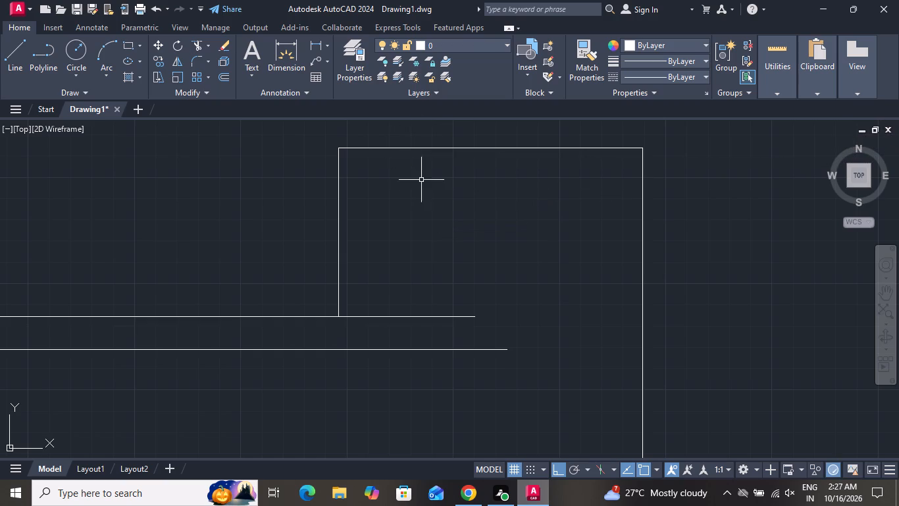
Draw the end block's inner outline from the right wall about 7" leftward, then about 4" down to the parapet's second horizontal line.
left_click(16, 53)
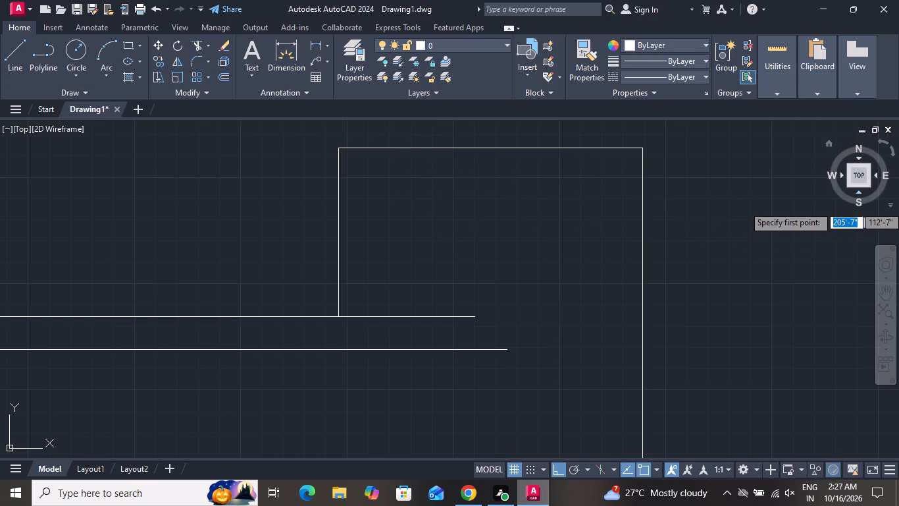
left_click(644, 171)
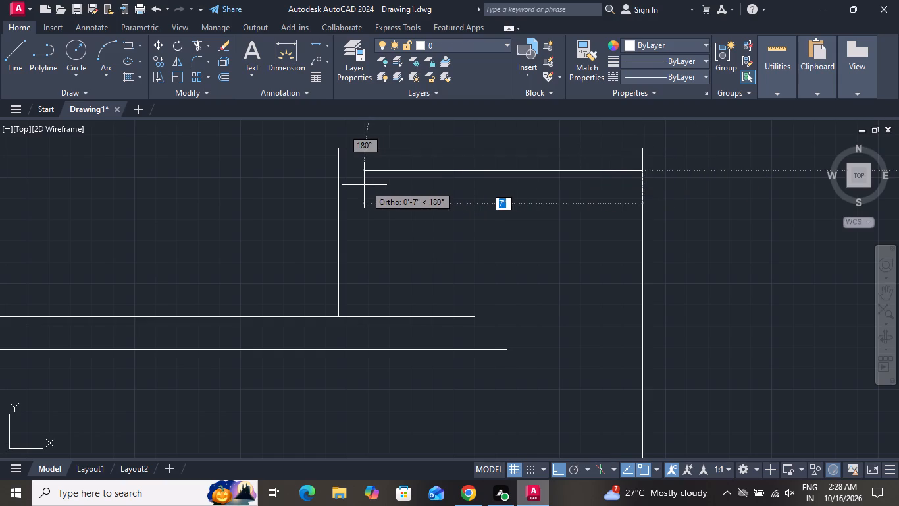
left_click(361, 185)
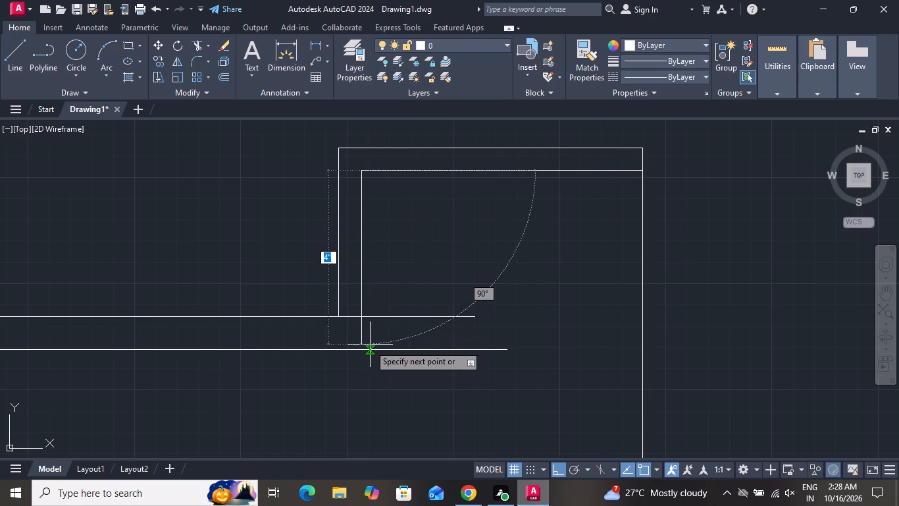
left_click(361, 348)
right_click(361, 346)
right_click(408, 257)
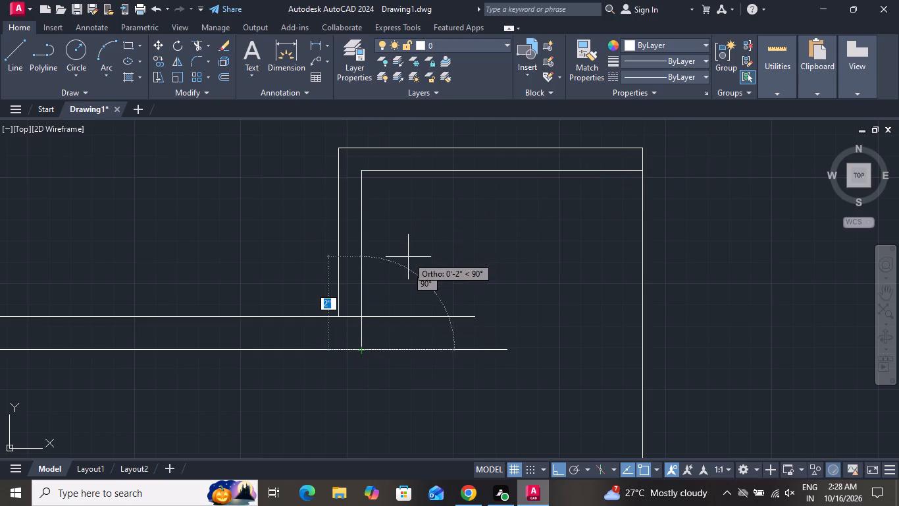
left_click(417, 271)
right_click(706, 232)
right_click(706, 232)
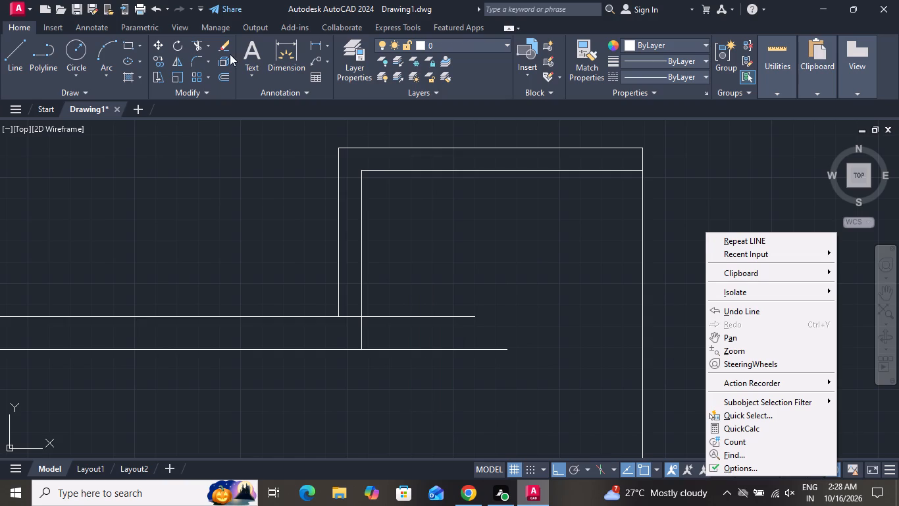
Trim the parapet's two horizontal lines where they run past the outer and inner outlines into the right end block.
left_click(197, 47)
left_click_drag(407, 296, 410, 306)
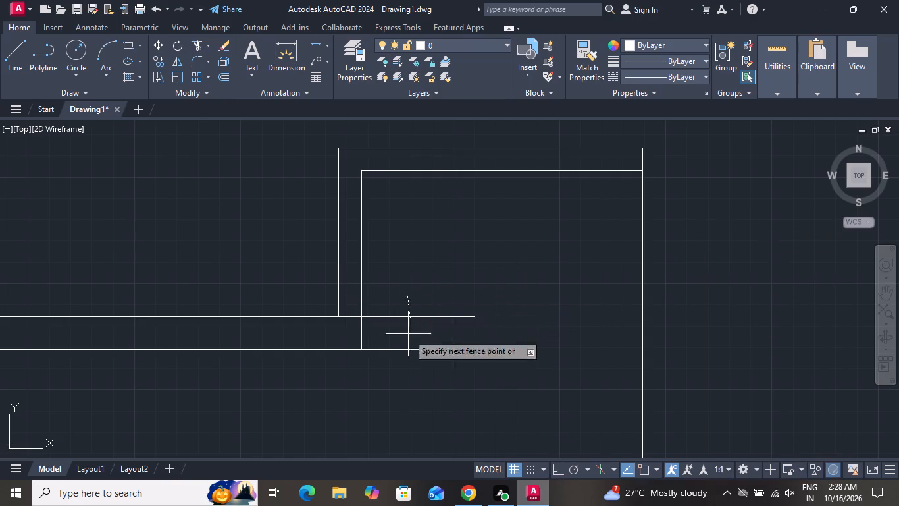
left_click(398, 389)
left_click_drag(351, 311, 344, 316)
left_click(338, 322)
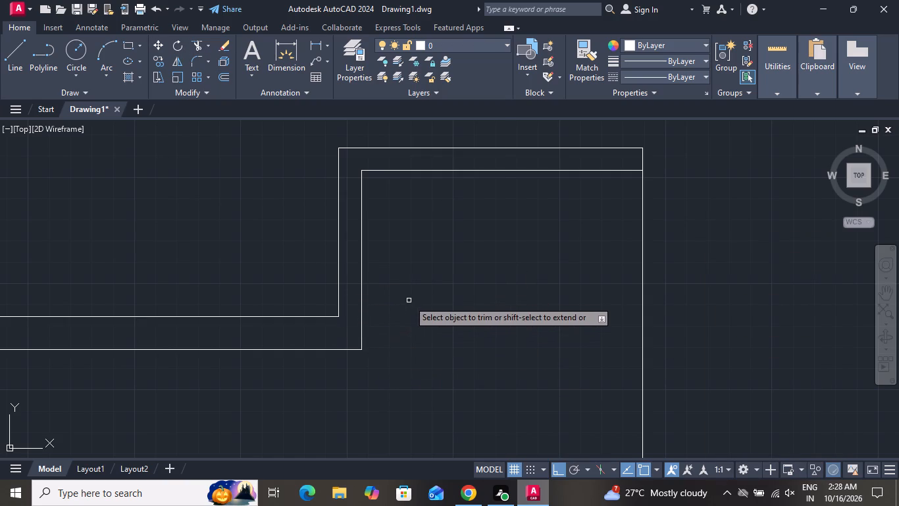
right_click(409, 300)
left_click(449, 143)
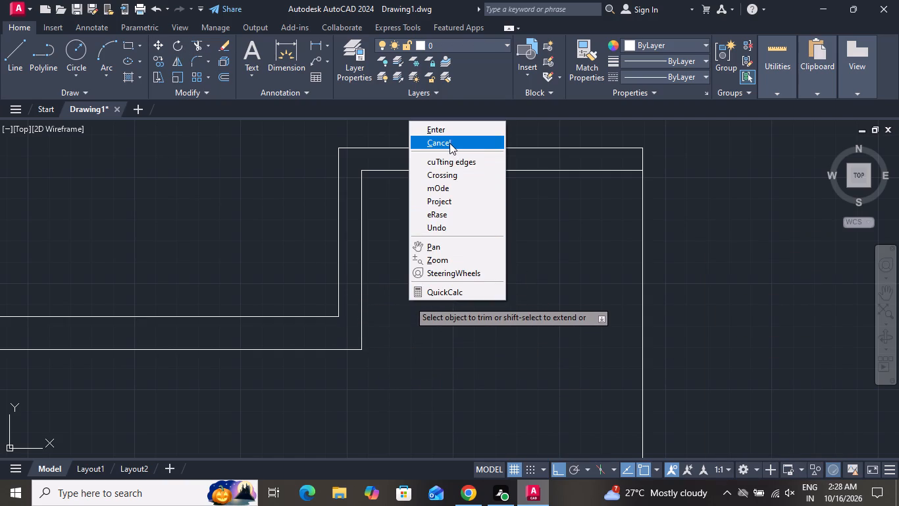
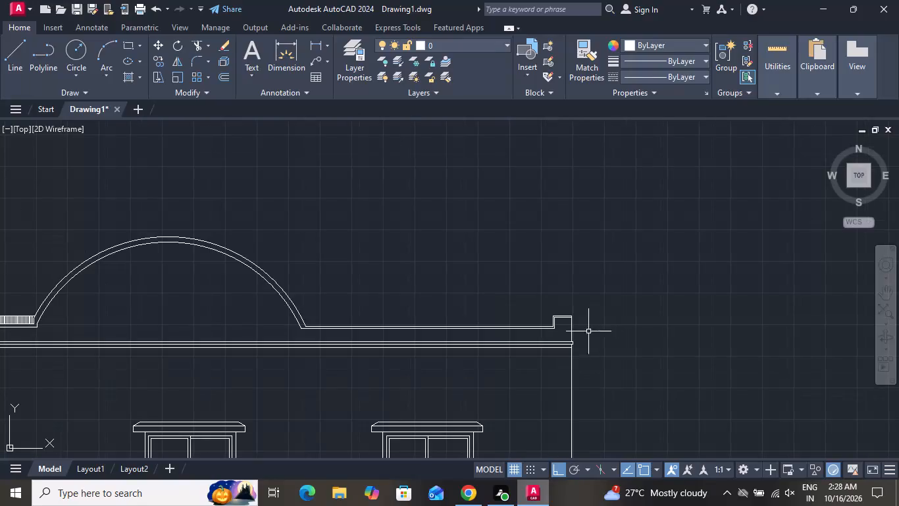
Draw a line from the arch's crown about 1'-9" up, continuing horizontally rightward to near the right wall's line.
scroll(312, 372, "up", 1)
scroll(316, 372, "down", 1)
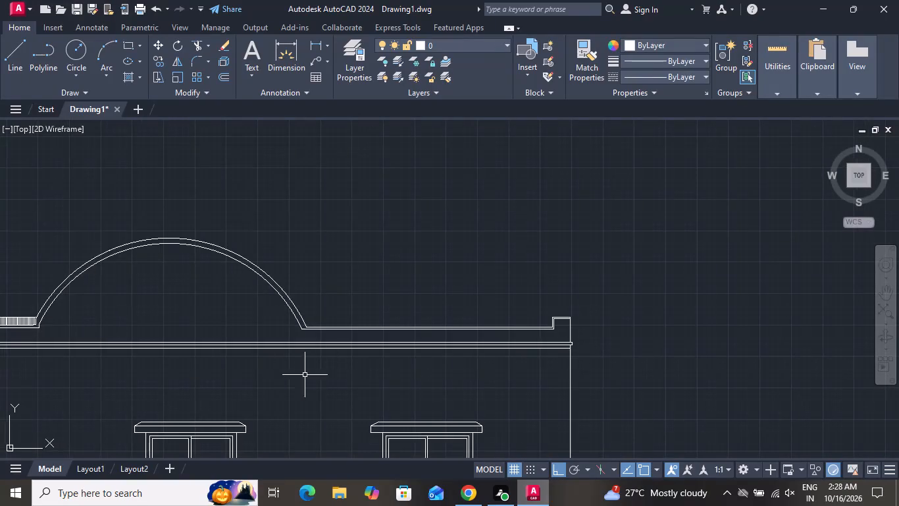
scroll(298, 362, "down", 2)
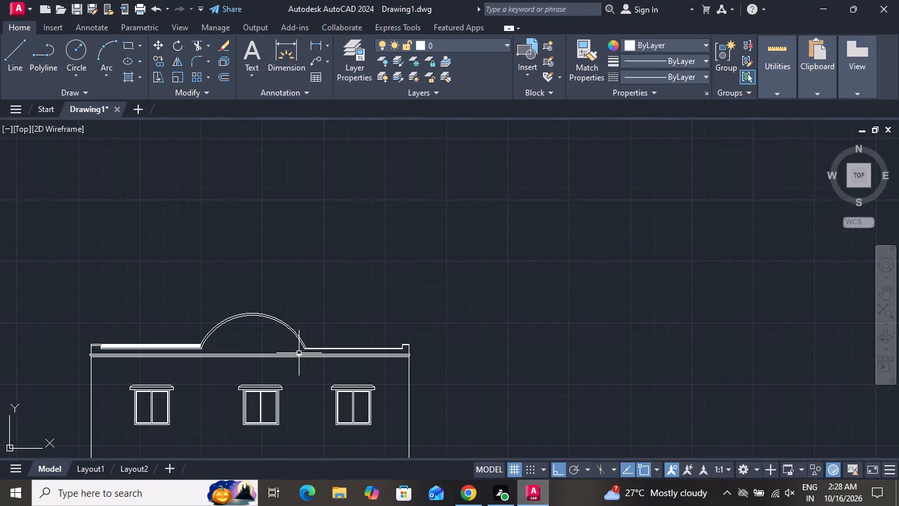
scroll(299, 353, "down", 4)
scroll(284, 379, "up", 2)
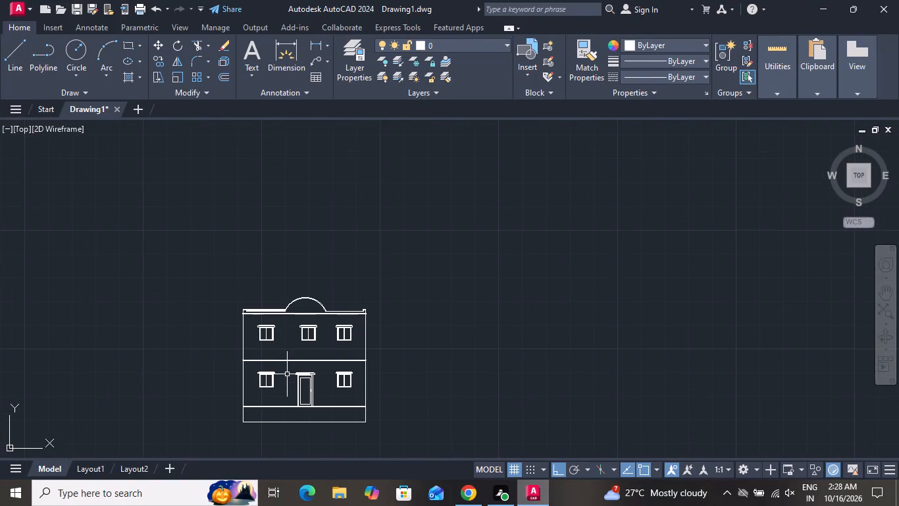
left_click(11, 56)
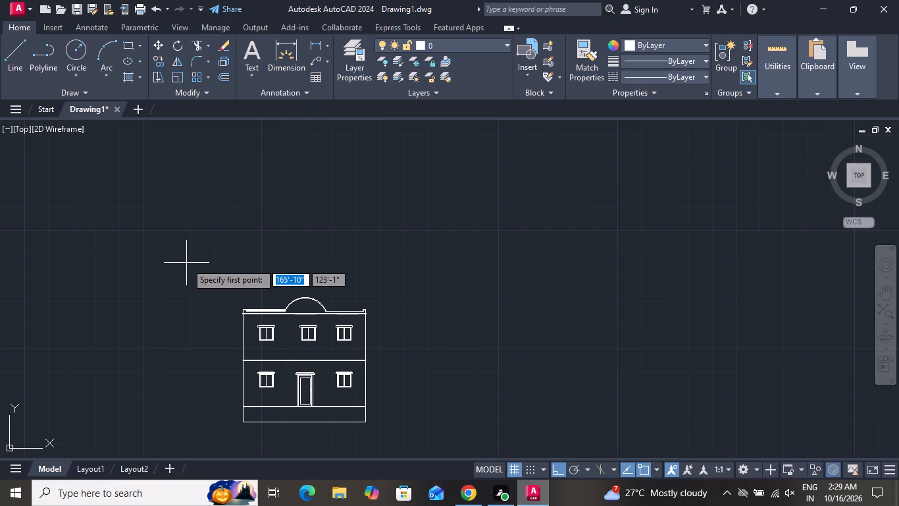
scroll(328, 277, "up", 3)
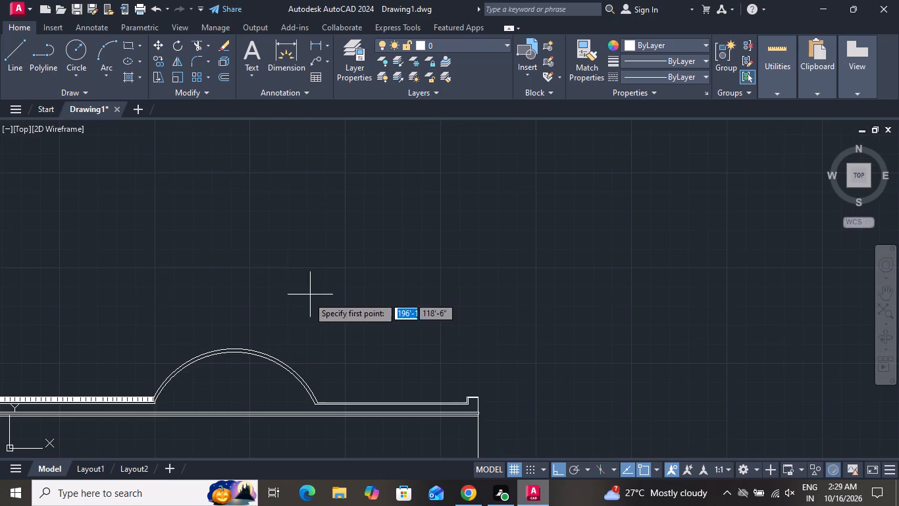
scroll(230, 343, "up", 1)
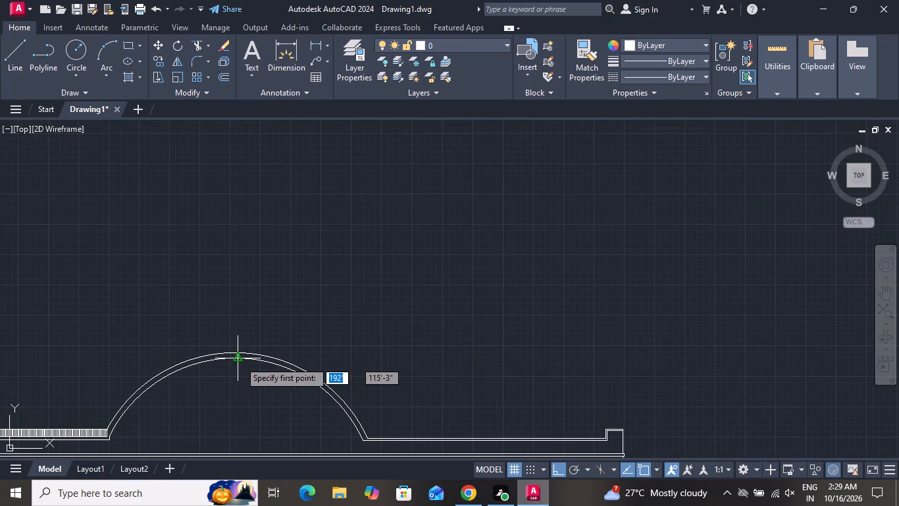
left_click(236, 352)
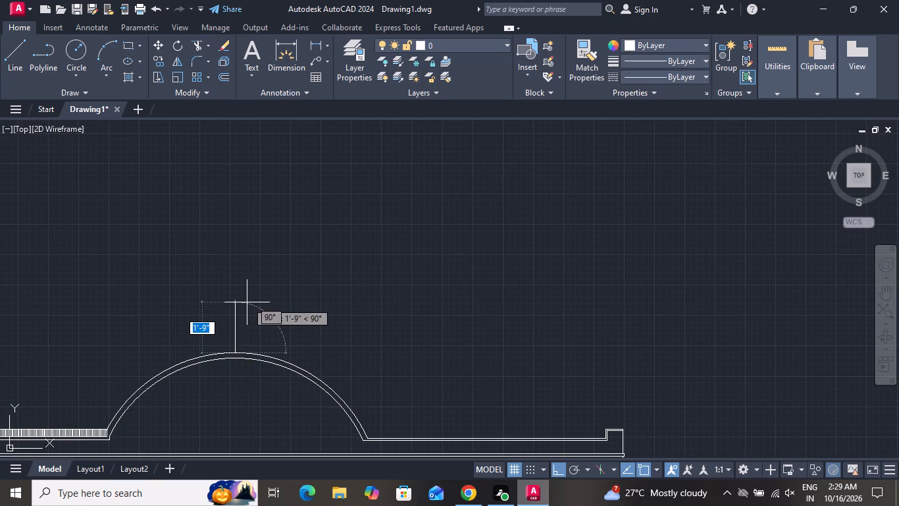
left_click(247, 302)
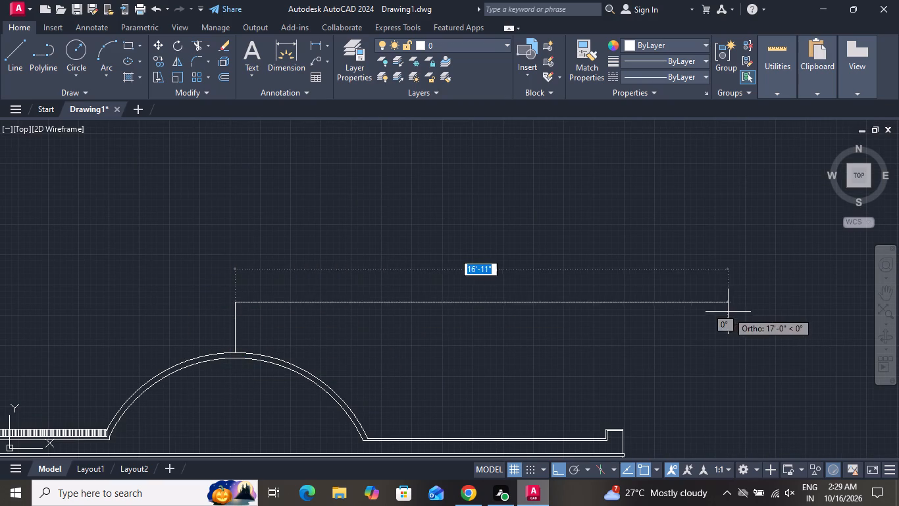
scroll(634, 438, "up", 2)
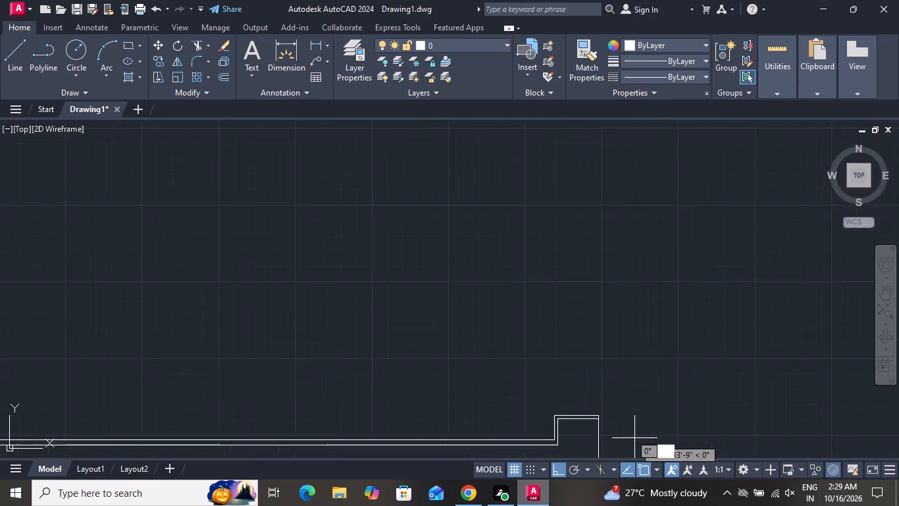
scroll(634, 438, "up", 1)
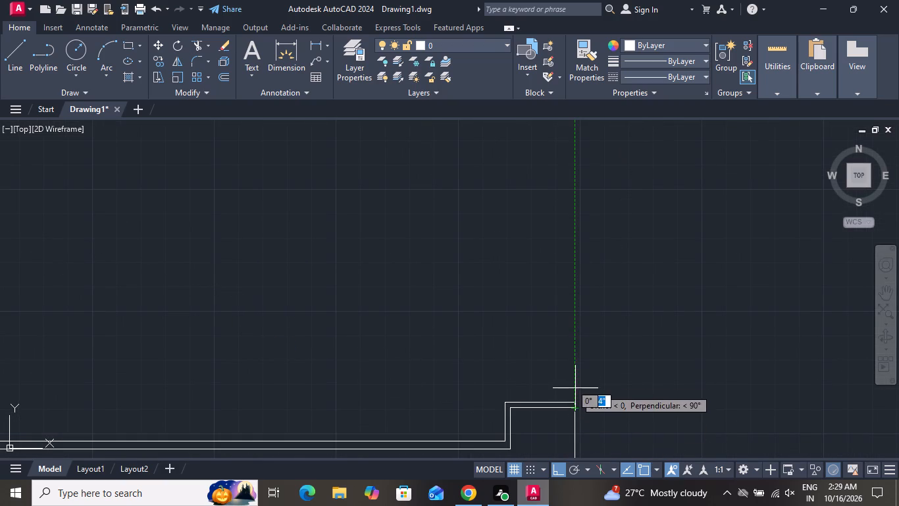
scroll(568, 331, "down", 3)
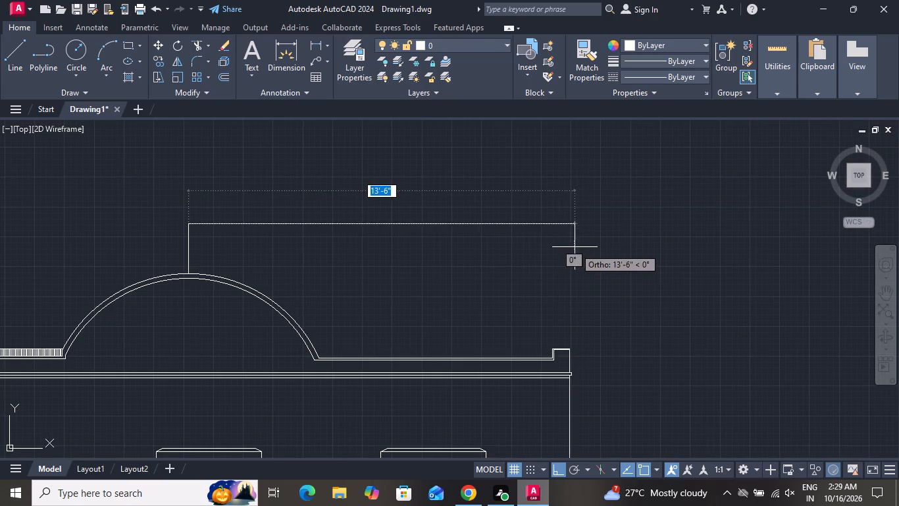
left_click(568, 225)
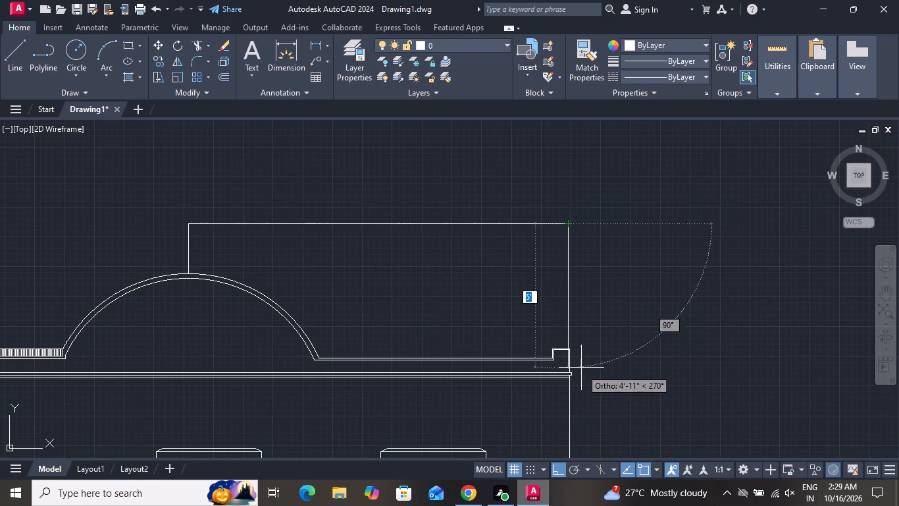
scroll(571, 348, "up", 4)
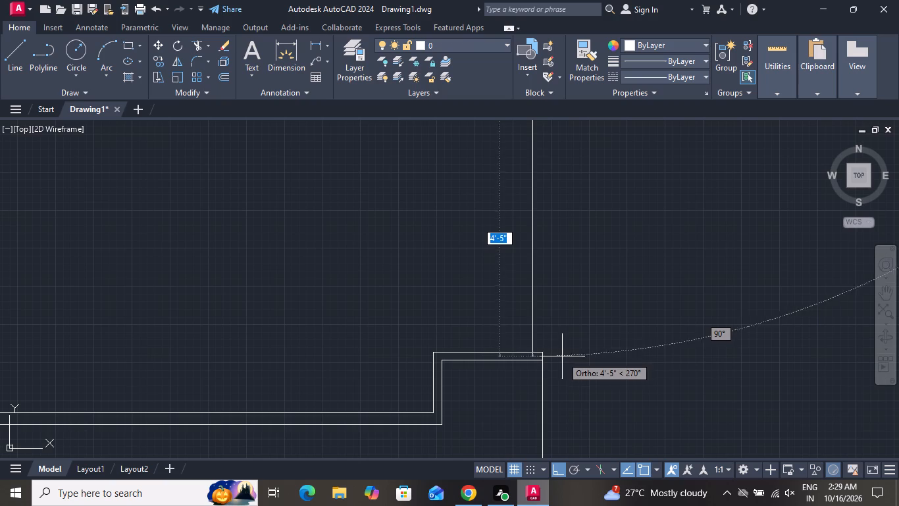
right_click(524, 336)
left_click(565, 201)
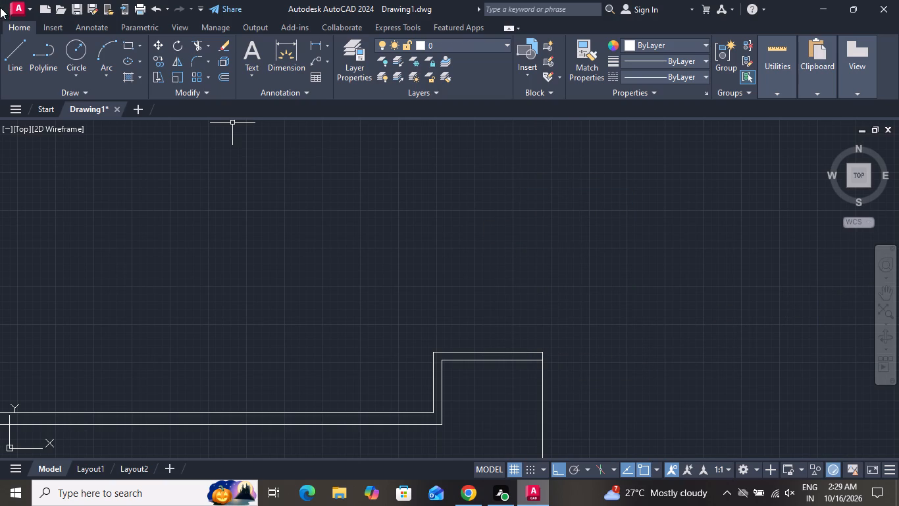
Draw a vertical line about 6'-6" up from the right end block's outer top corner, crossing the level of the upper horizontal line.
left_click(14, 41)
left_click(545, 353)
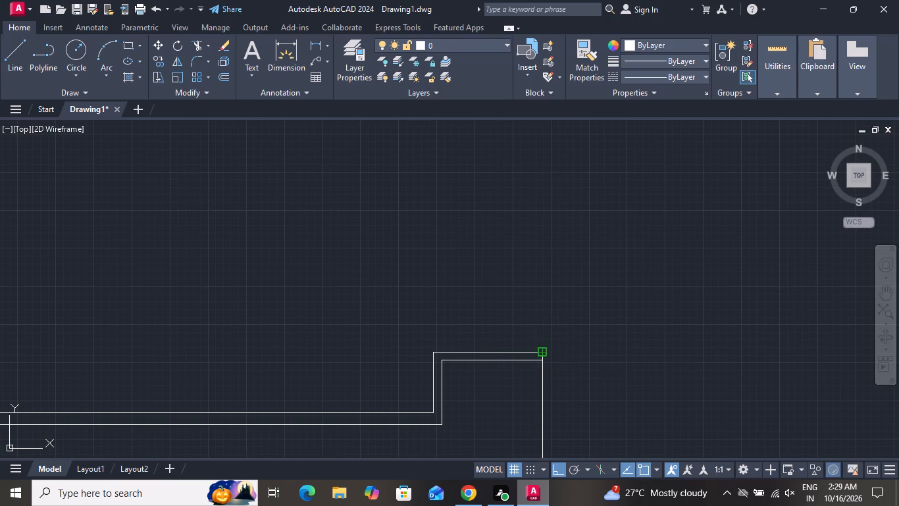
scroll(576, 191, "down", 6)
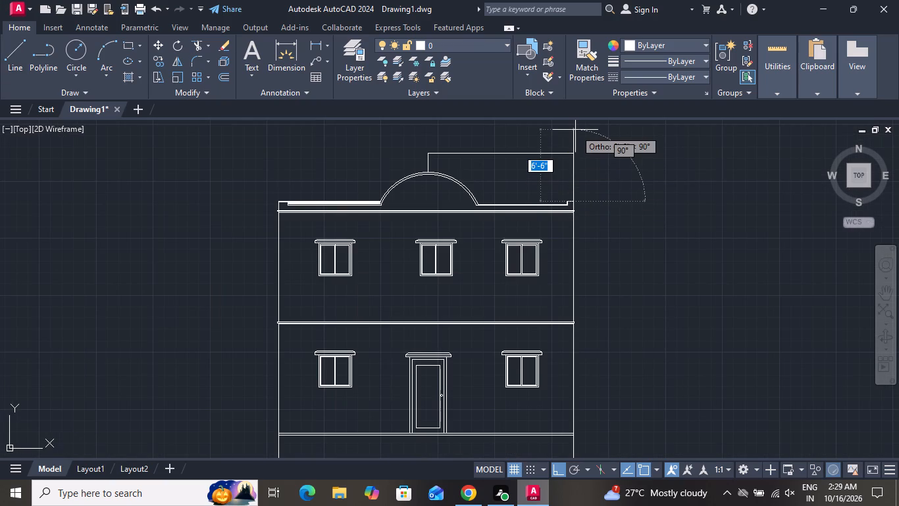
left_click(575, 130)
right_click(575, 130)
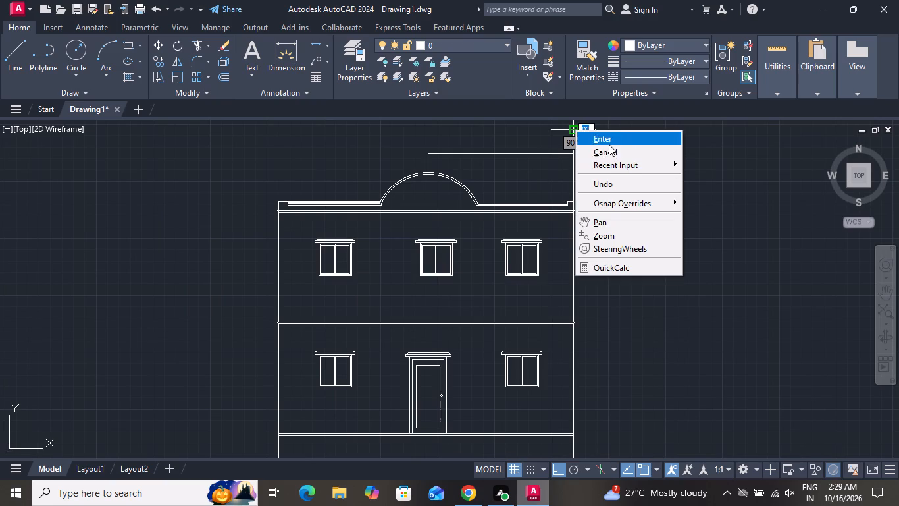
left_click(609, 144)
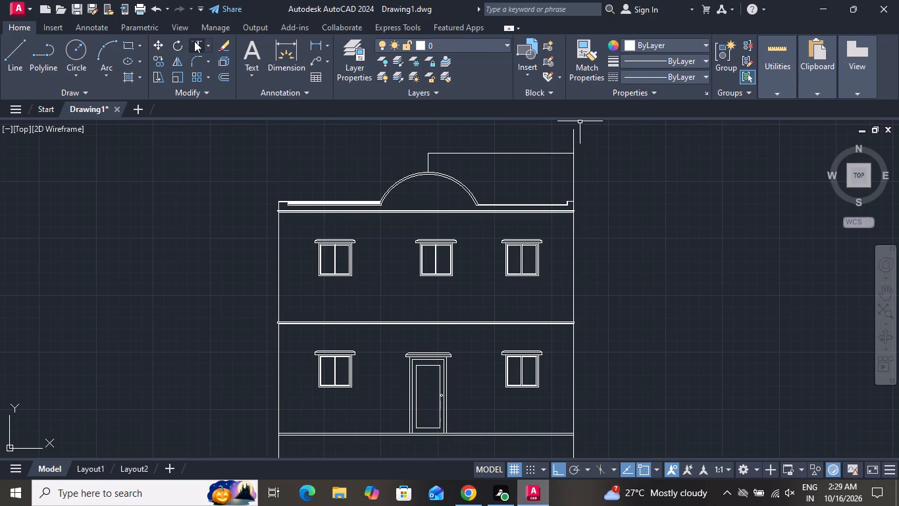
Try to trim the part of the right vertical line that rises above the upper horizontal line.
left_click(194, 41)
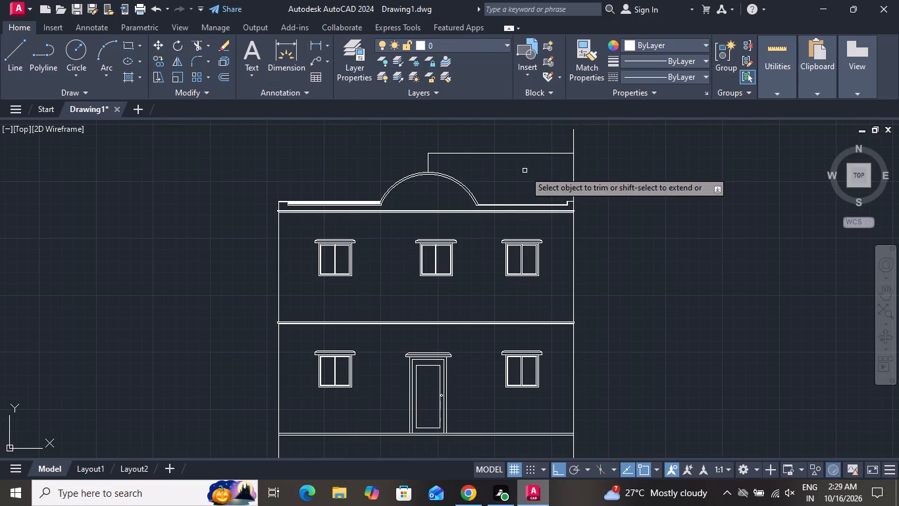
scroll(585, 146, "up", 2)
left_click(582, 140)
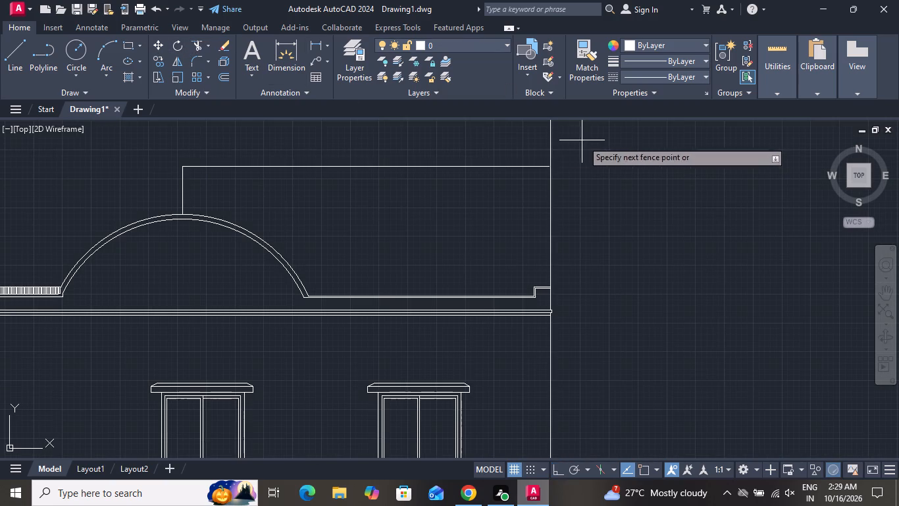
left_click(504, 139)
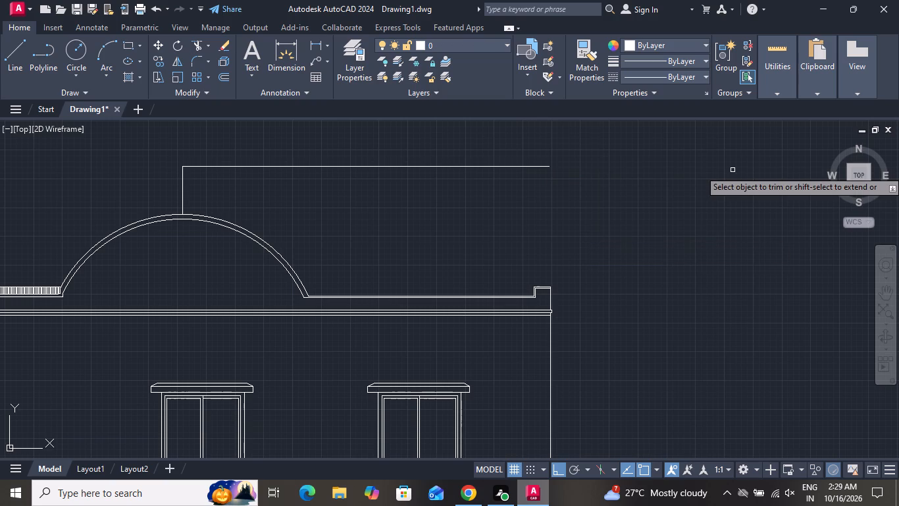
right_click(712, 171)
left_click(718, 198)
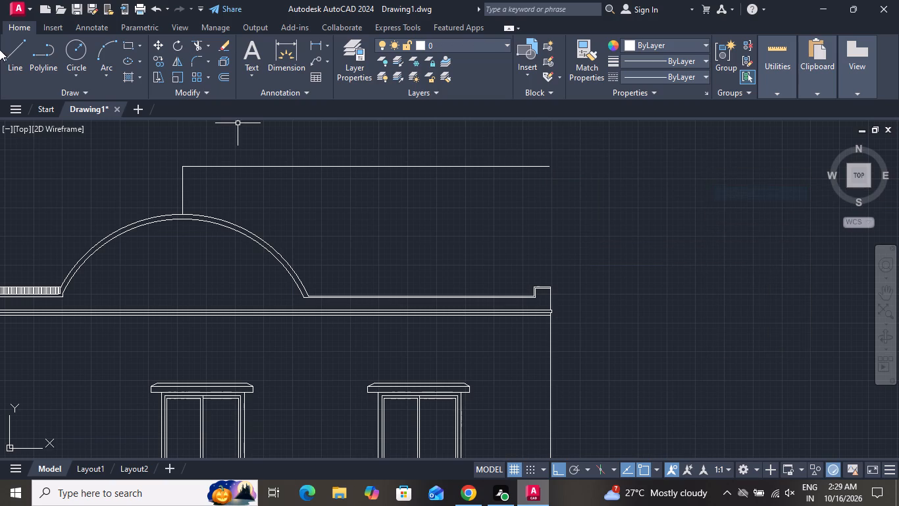
Draw a vertical line about 4'-6" up from the right end block's outer top corner, slightly past the upper horizontal line.
left_click(14, 56)
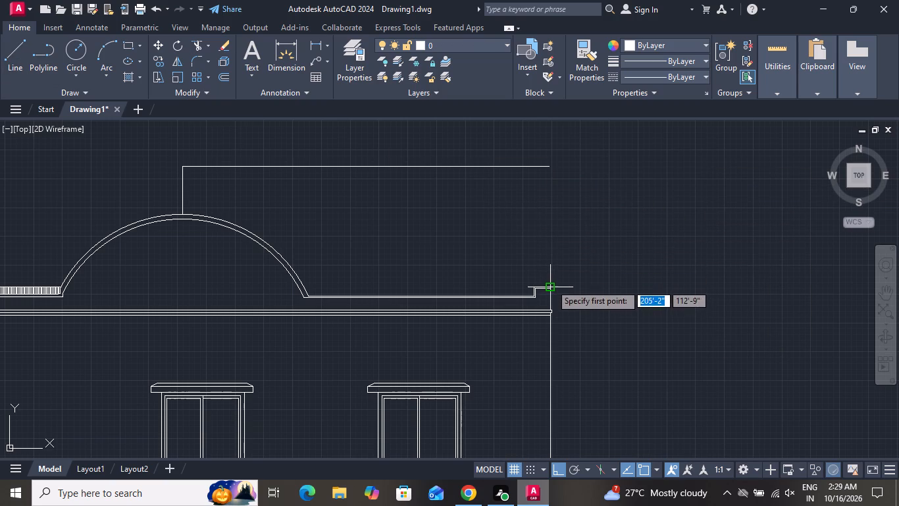
left_click(551, 285)
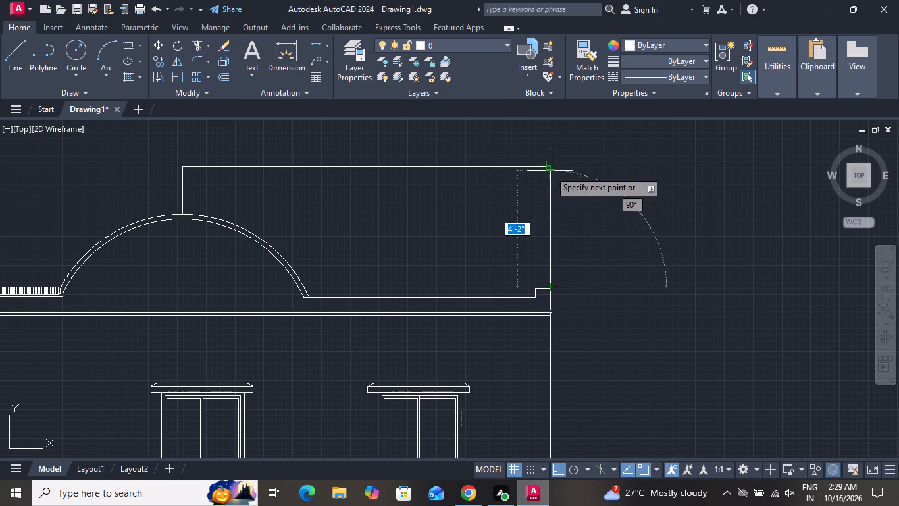
scroll(550, 163, "up", 2)
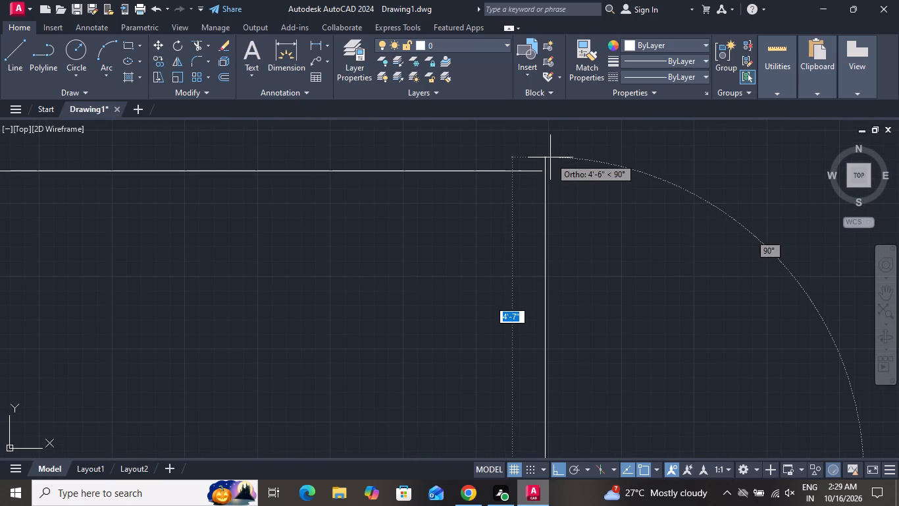
left_click(550, 157)
right_click(550, 157)
left_click(565, 173)
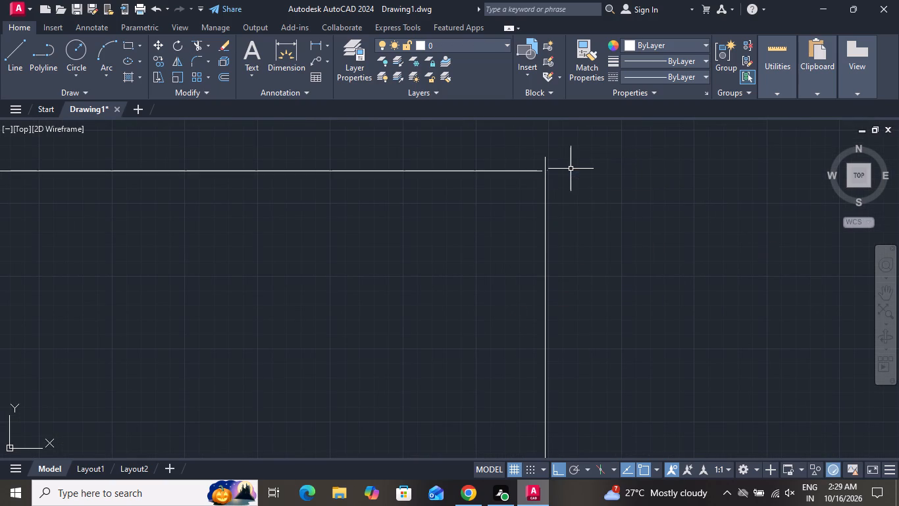
Extend the upper horizontal line rightward to meet the new vertical line.
type("EX")
key("space")
key("space")
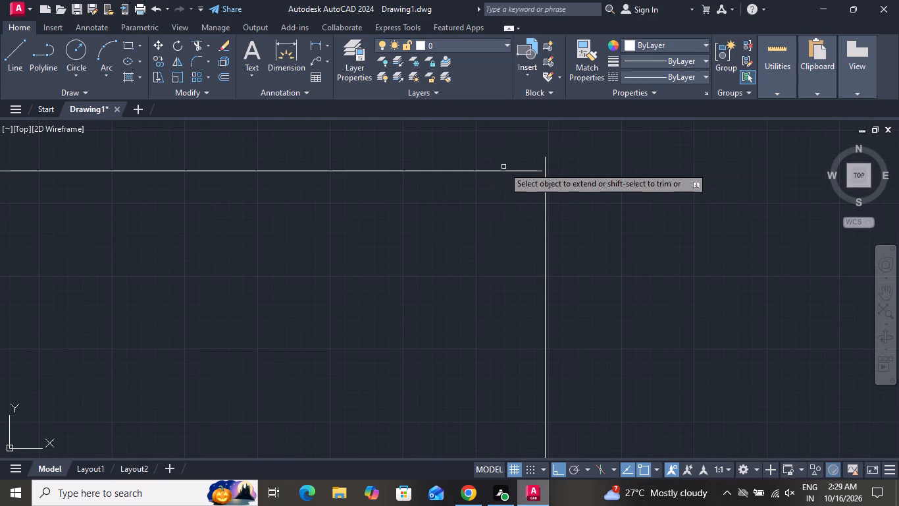
left_click(520, 171)
right_click(601, 202)
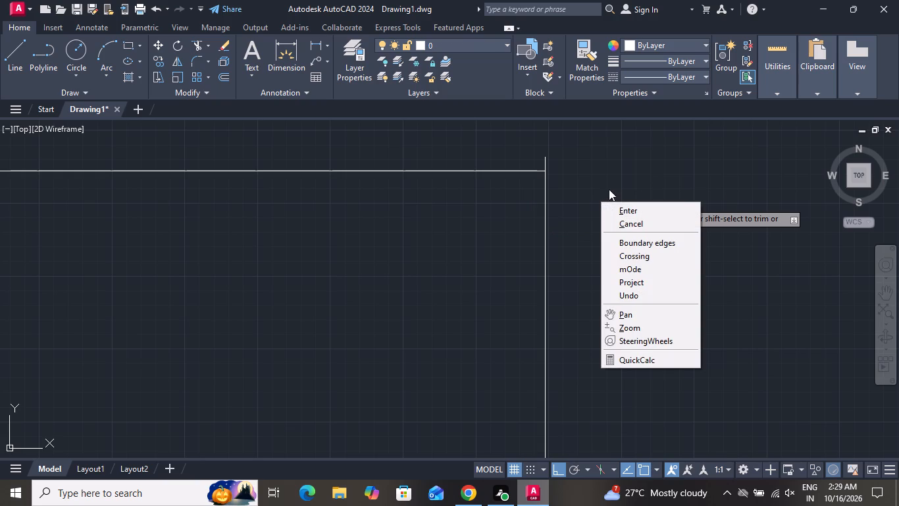
left_click(624, 224)
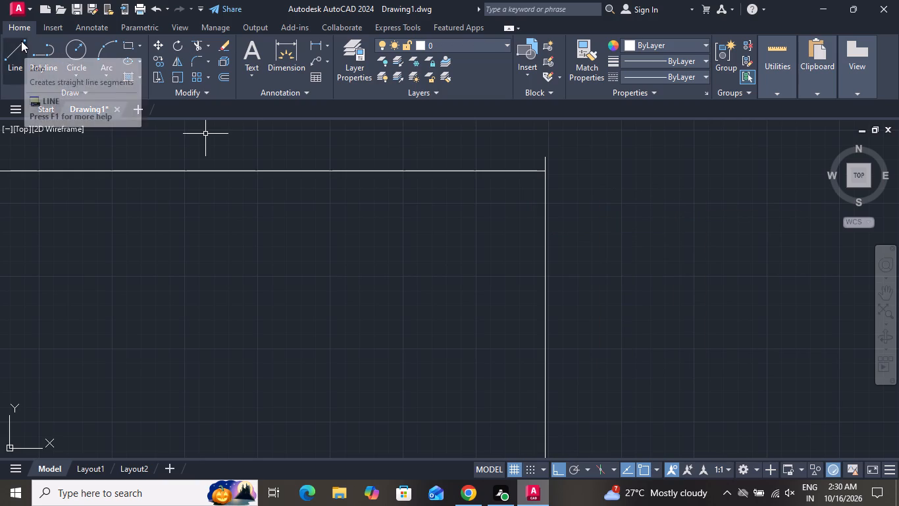
Trim the short stub of the right vertical line above the upper horizontal line.
left_click(192, 46)
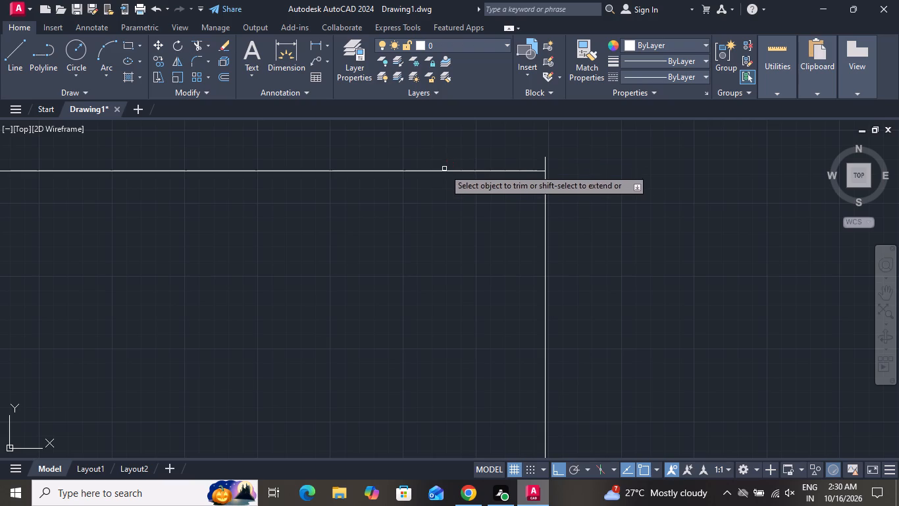
left_click_drag(527, 161, 533, 159)
left_click(571, 159)
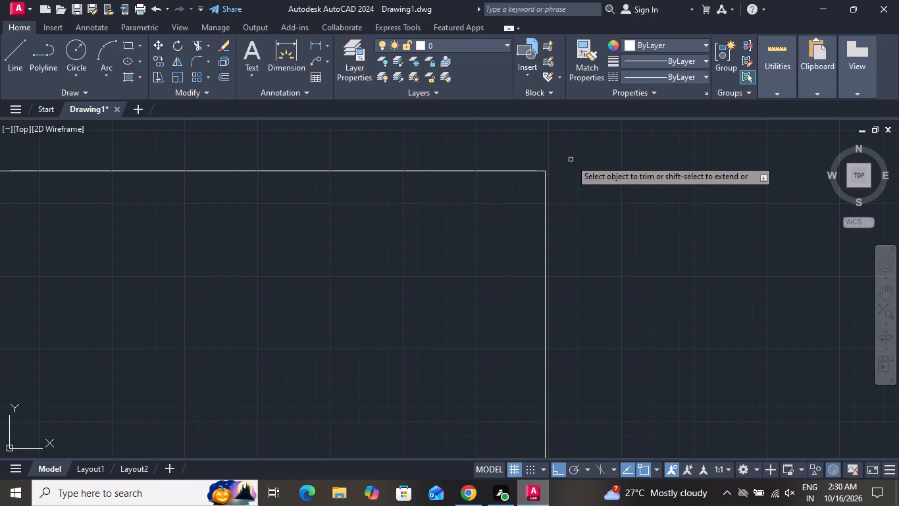
scroll(571, 159, "down", 2)
scroll(510, 227, "down", 1)
right_click(509, 227)
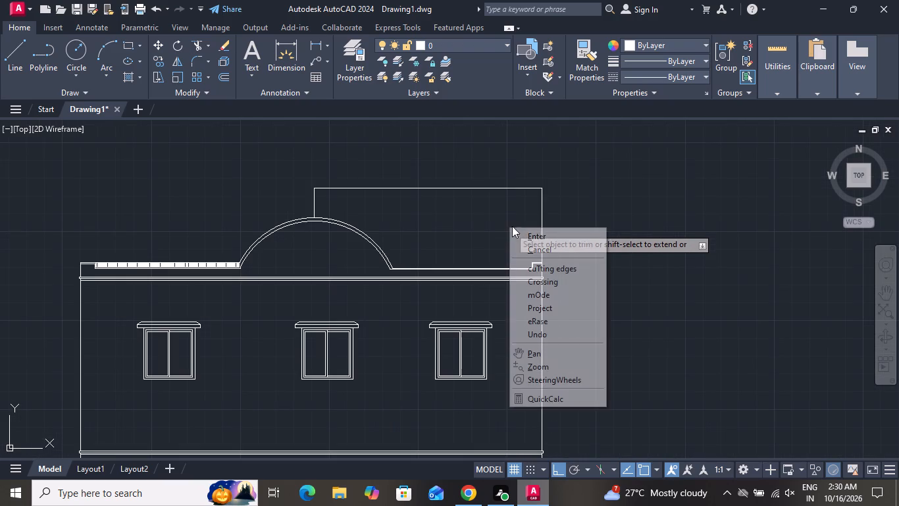
left_click(525, 244)
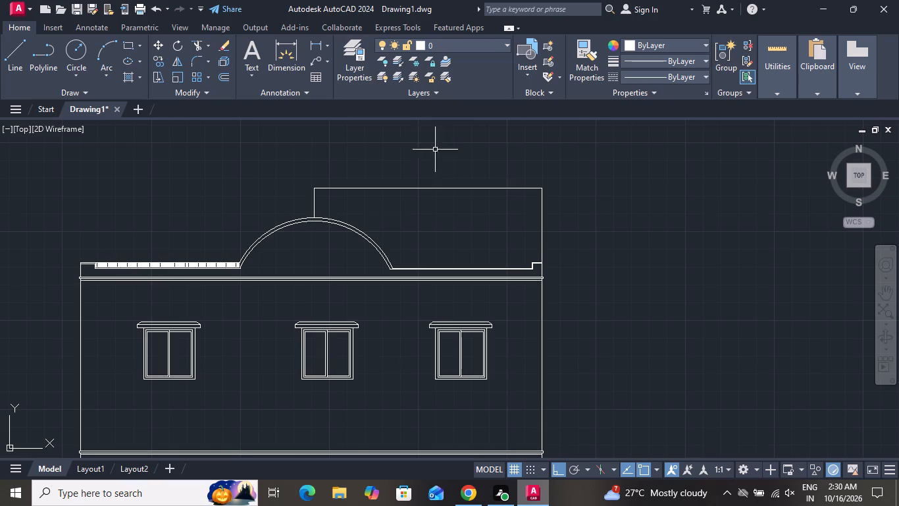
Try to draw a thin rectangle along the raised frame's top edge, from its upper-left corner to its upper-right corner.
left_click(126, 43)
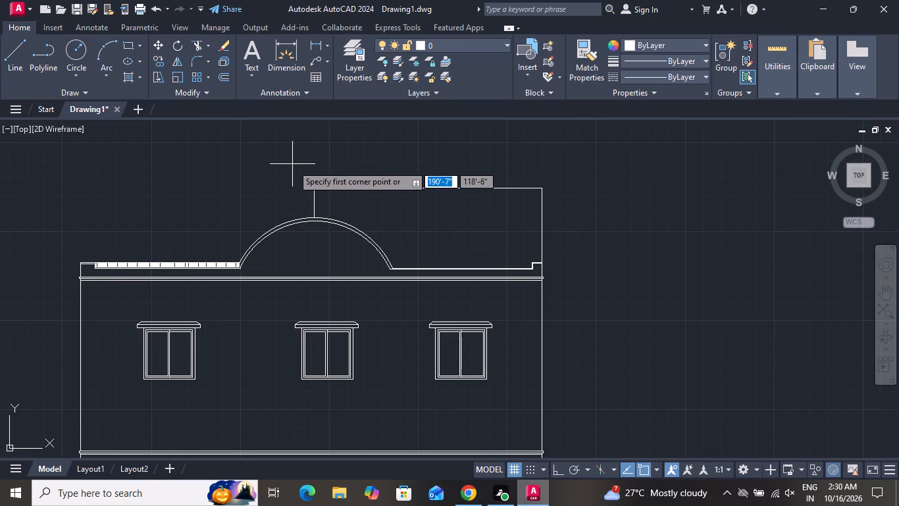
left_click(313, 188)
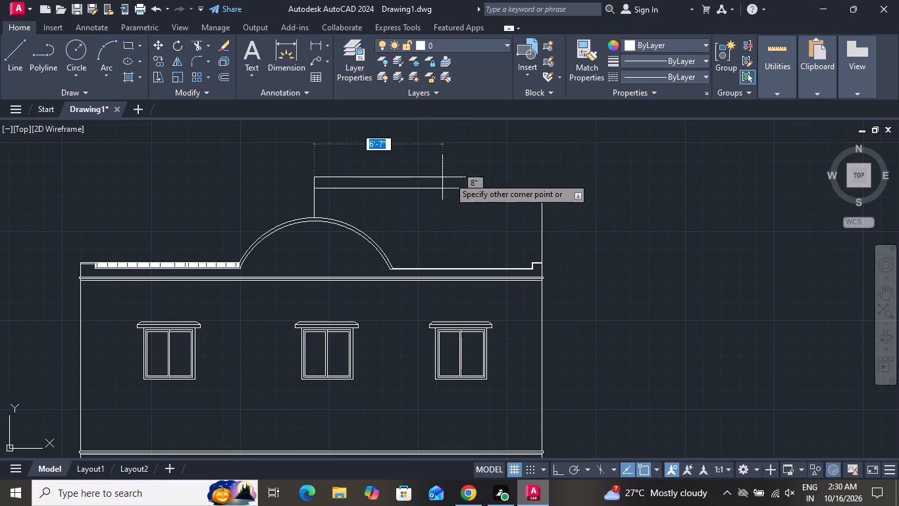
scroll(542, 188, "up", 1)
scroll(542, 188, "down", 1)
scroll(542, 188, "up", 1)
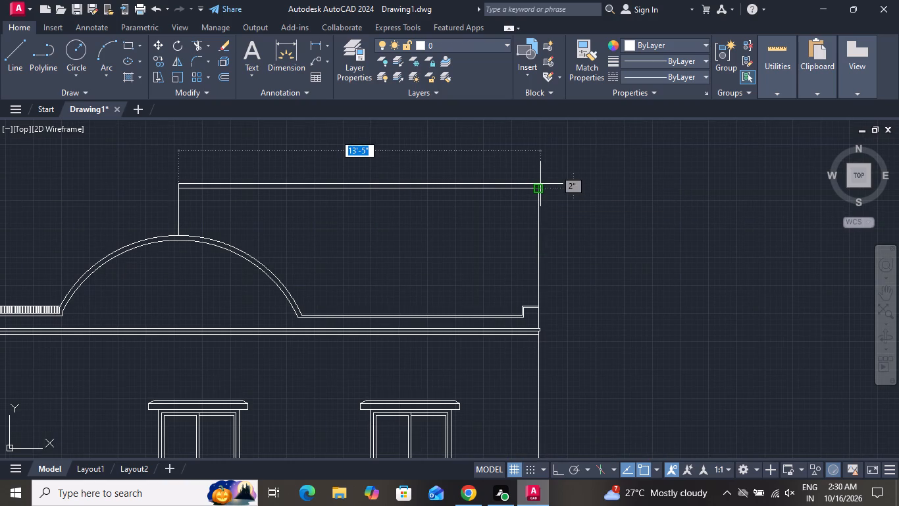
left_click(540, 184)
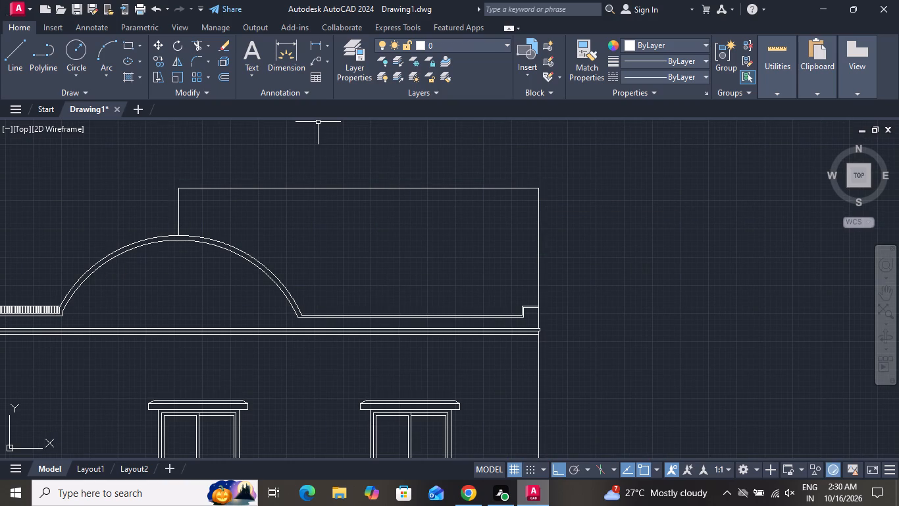
Draw a rectangle about 13'-4" by 2" on top of the raised frame's upper horizontal line.
left_click(125, 42)
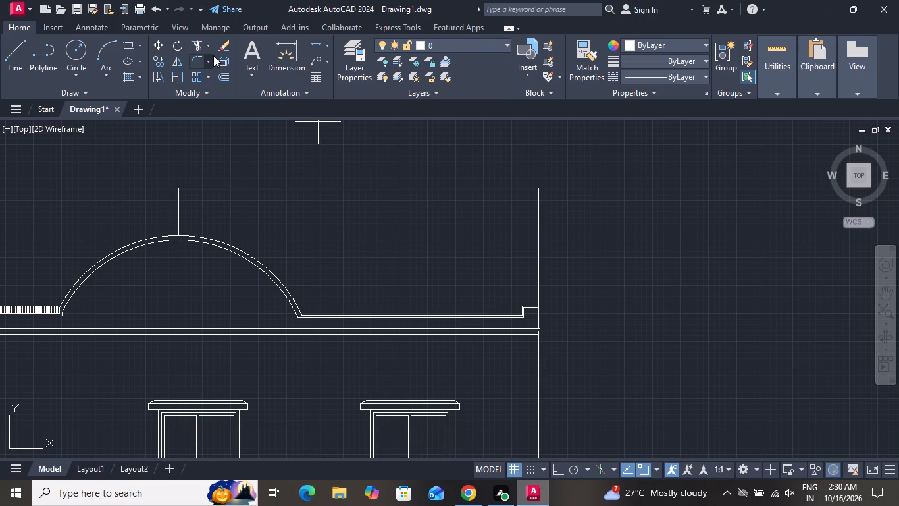
left_click(177, 188)
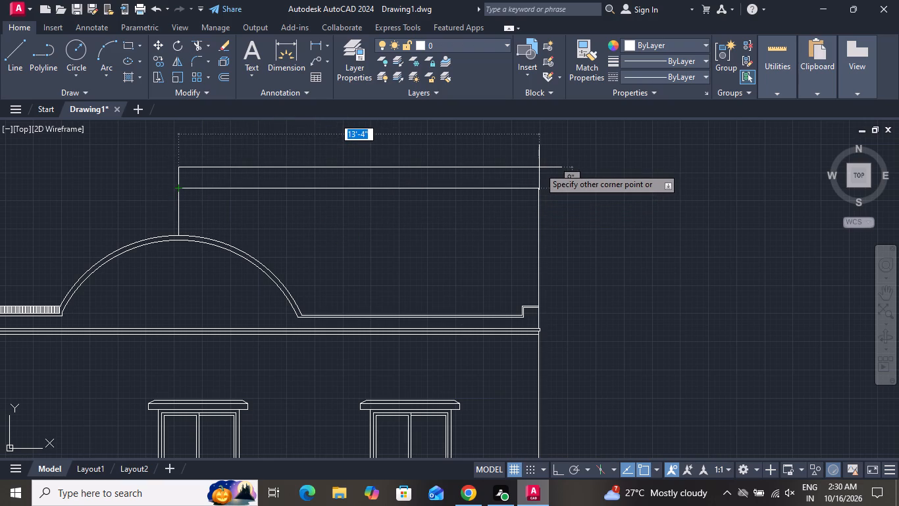
scroll(539, 169, "up", 2)
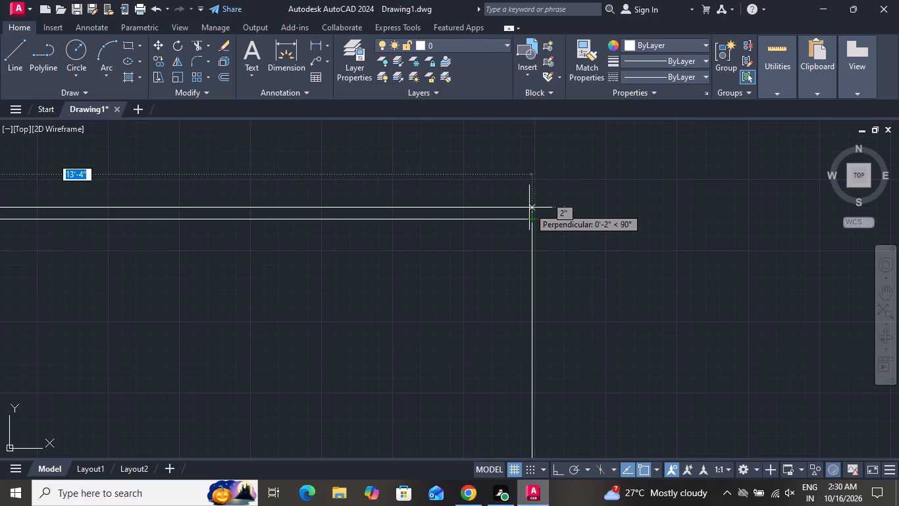
left_click(529, 208)
scroll(538, 204, "up", 1)
scroll(538, 204, "down", 4)
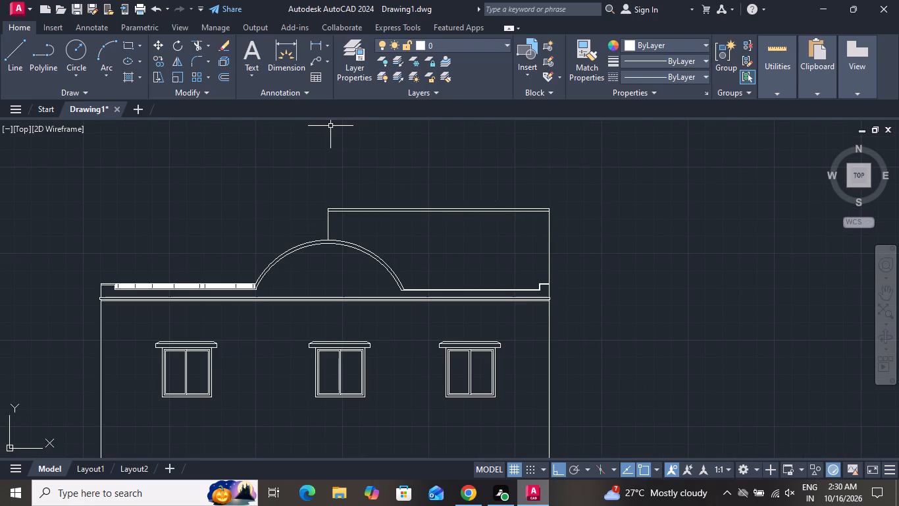
Start a cap outline at the thin rectangle's top-left corner, drawing a line about 3" leftward and a short segment upward.
left_click(7, 42)
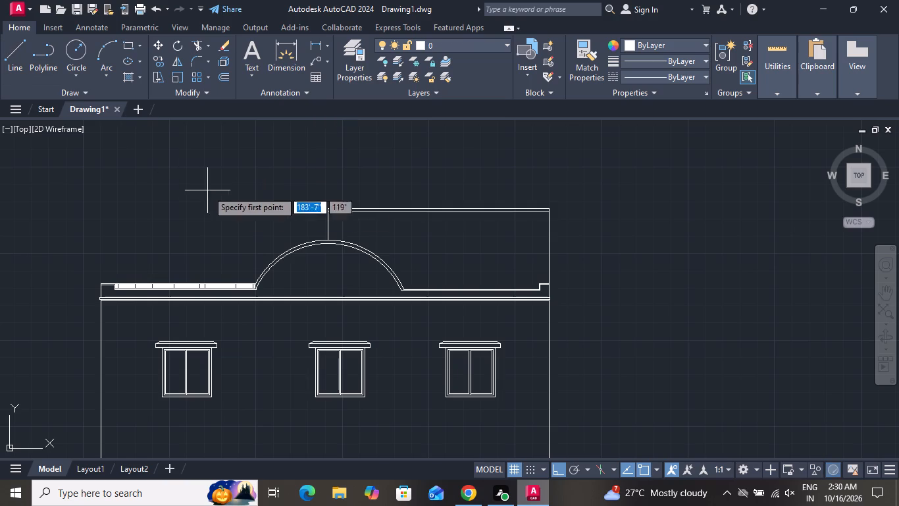
scroll(301, 208, "up", 4)
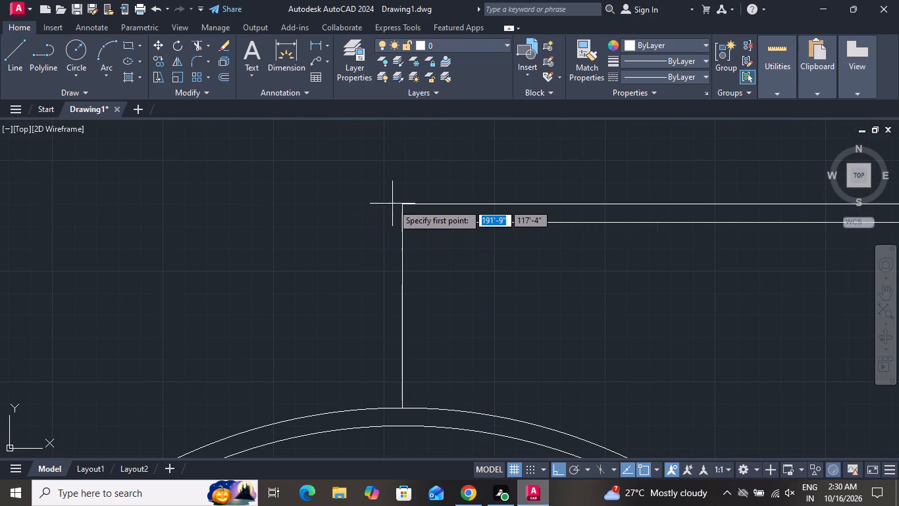
left_click(405, 204)
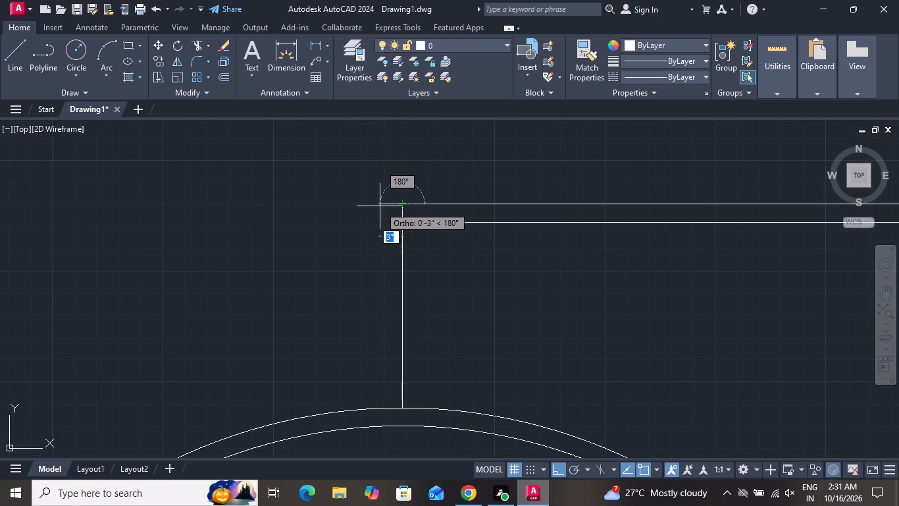
left_click(380, 206)
left_click(383, 184)
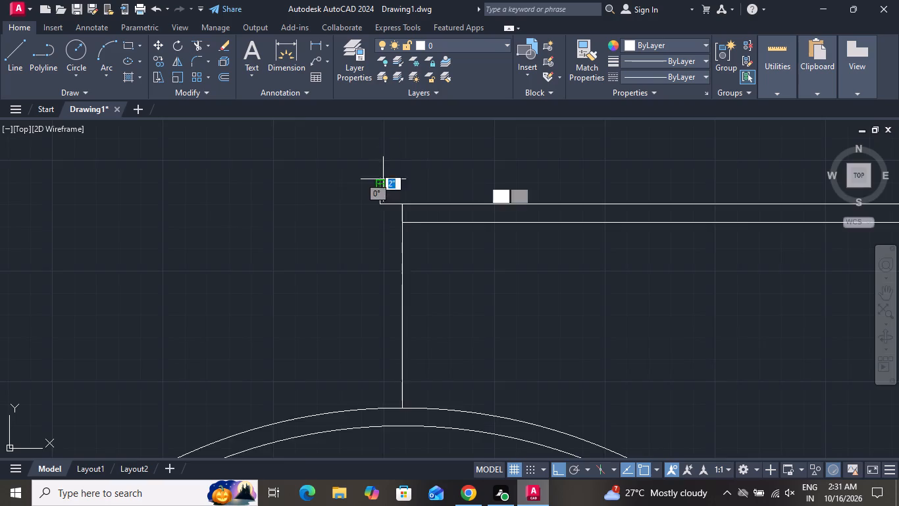
Continue the cap outline about 13'-9" rightward, down to the rectangle's top level, and about 3" back to its top-right corner.
scroll(355, 184, "down", 3)
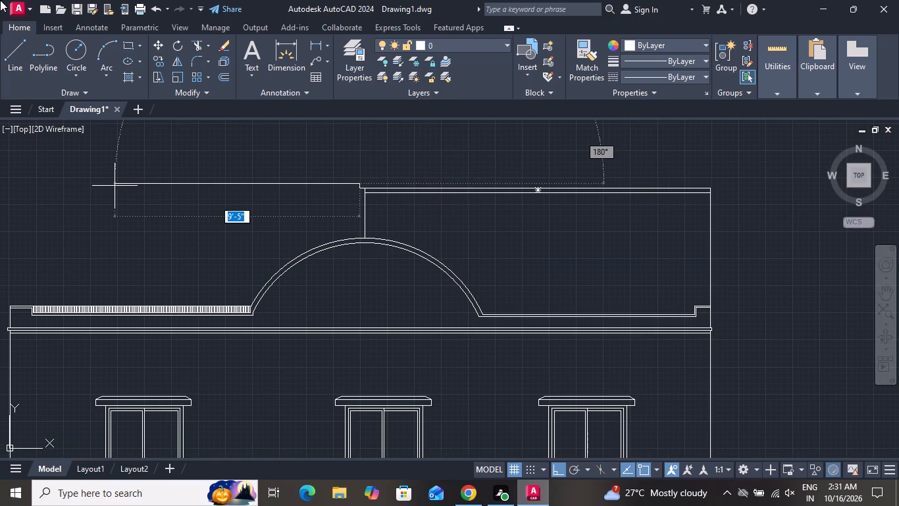
scroll(734, 169, "up", 3)
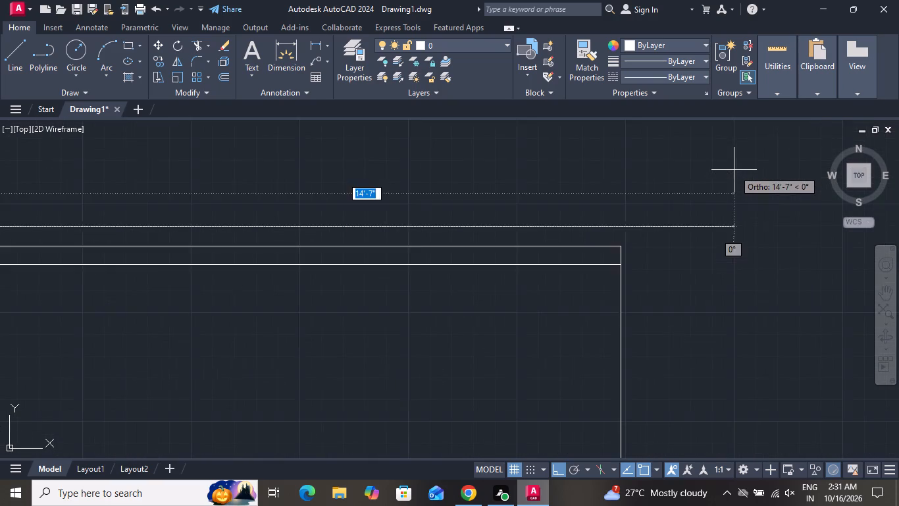
scroll(734, 170, "up", 1)
scroll(734, 170, "down", 3)
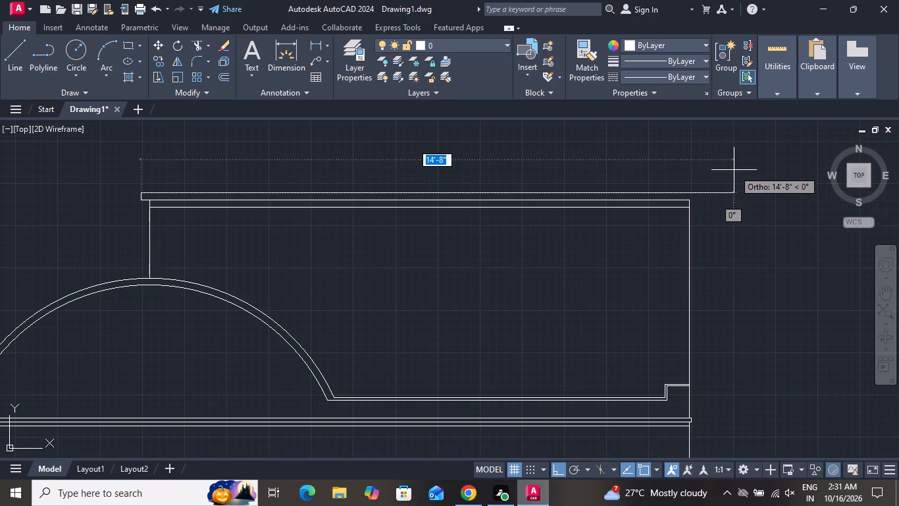
scroll(711, 192, "up", 1)
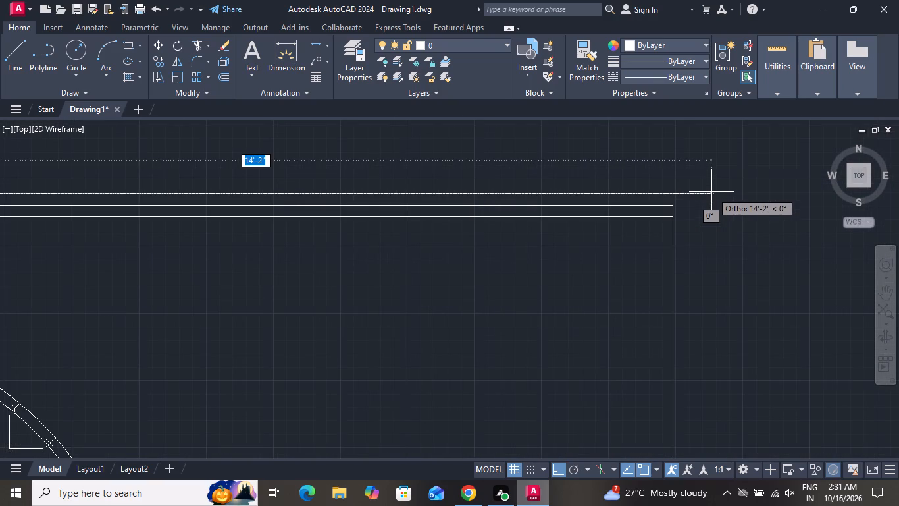
scroll(711, 192, "down", 1)
scroll(704, 196, "up", 3)
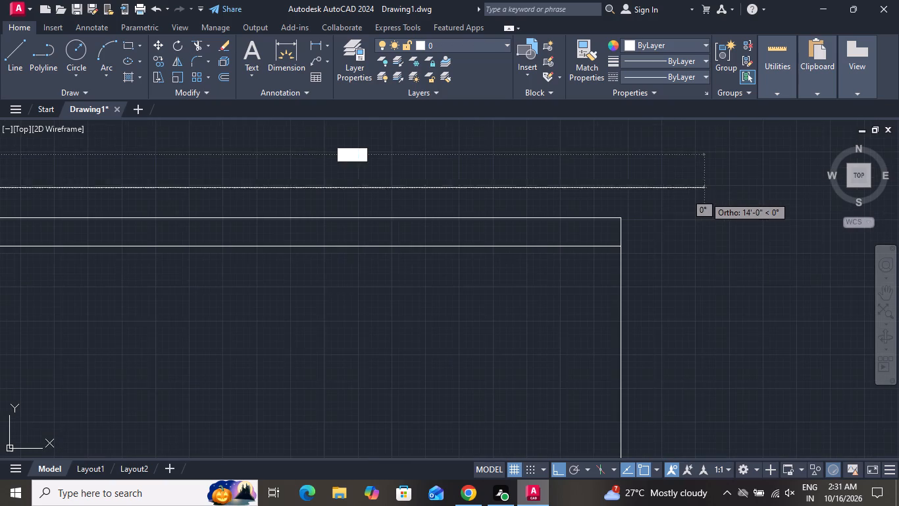
left_click(656, 196)
left_click(657, 219)
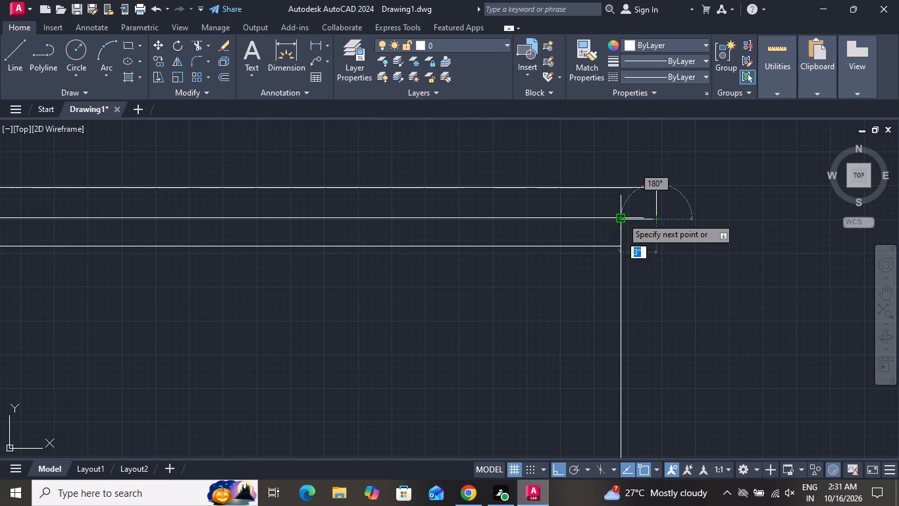
left_click(622, 217)
right_click(622, 217)
left_click(647, 240)
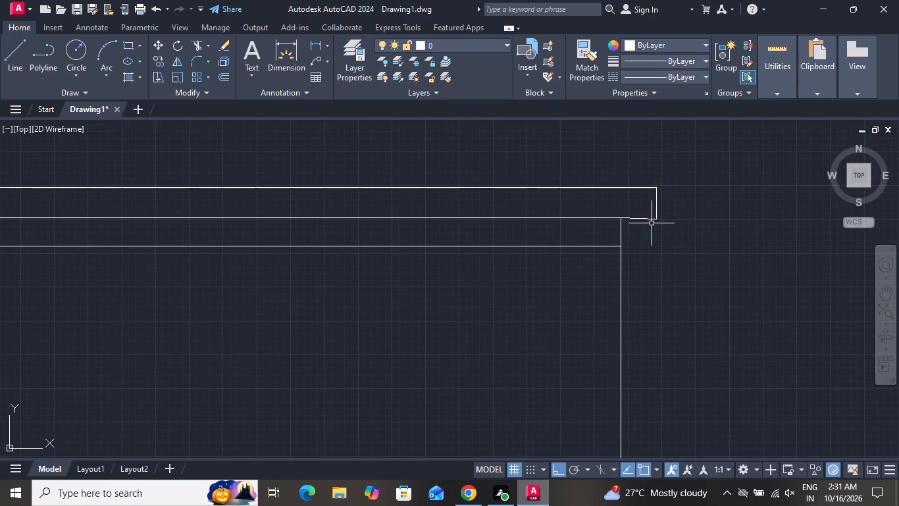
Delete the slightly slanted bottom segment at the cap's right end.
left_click(646, 219)
key("Delete")
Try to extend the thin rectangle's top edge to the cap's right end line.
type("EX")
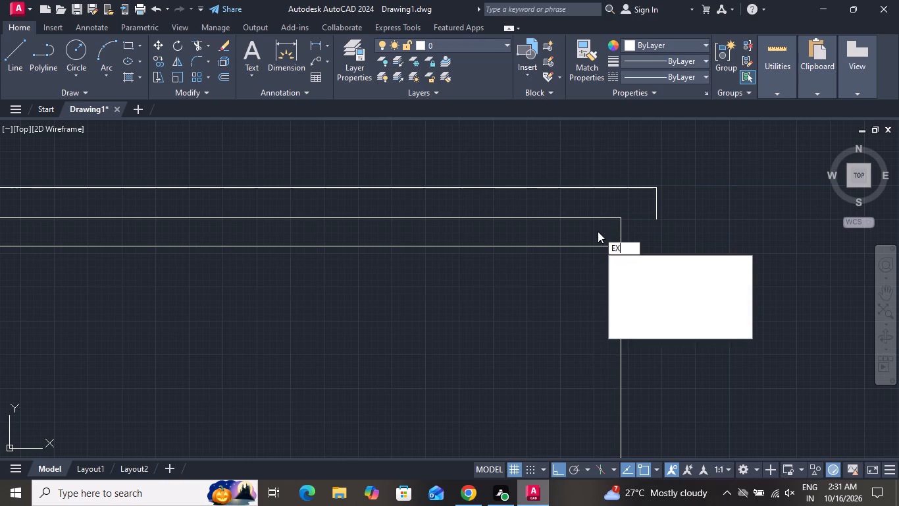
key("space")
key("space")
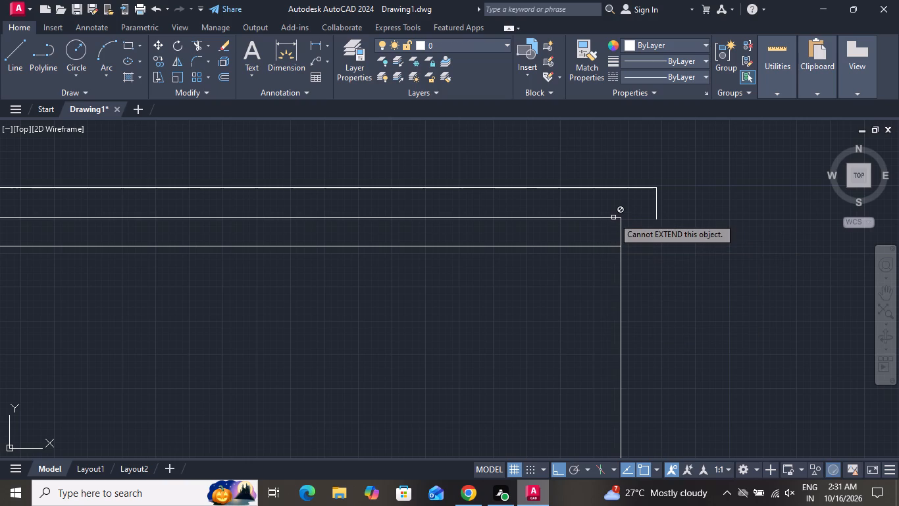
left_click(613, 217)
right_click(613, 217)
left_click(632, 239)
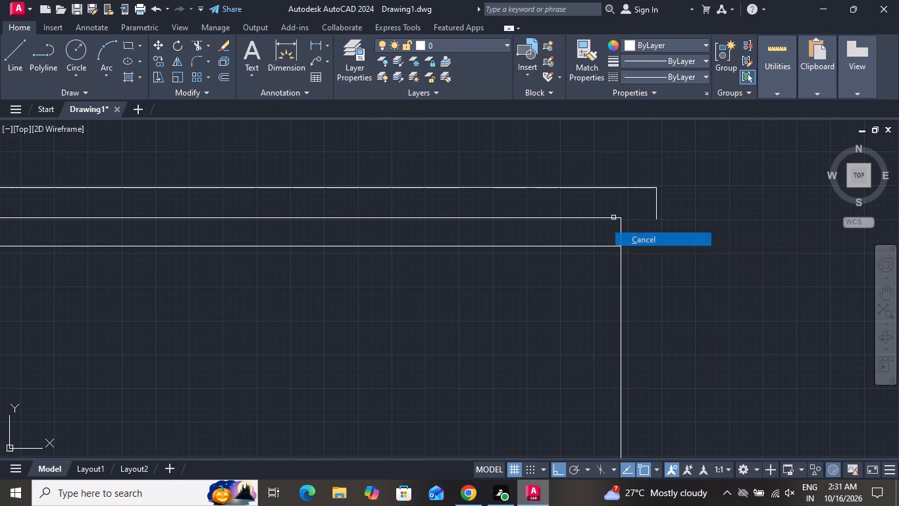
Draw a horizontal line from the thin rectangle's top-right corner rightward, slightly past the cap's end line.
left_click(12, 53)
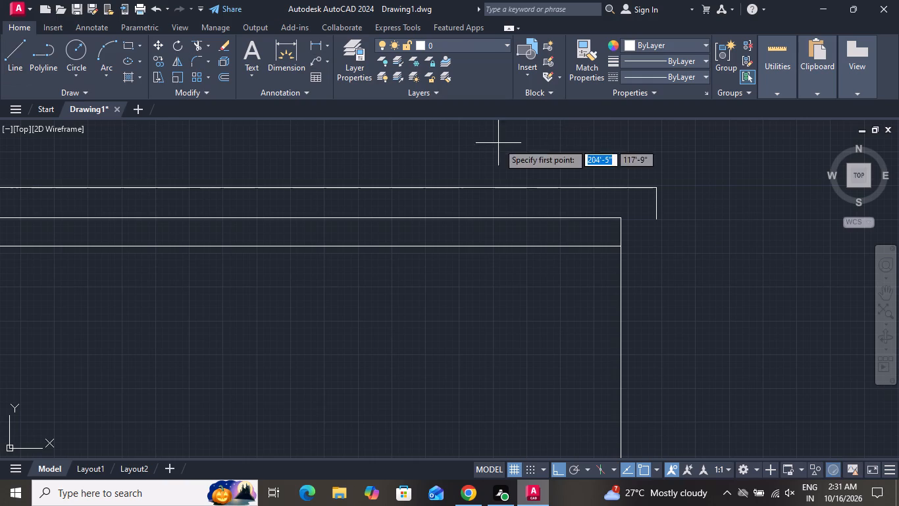
left_click(621, 221)
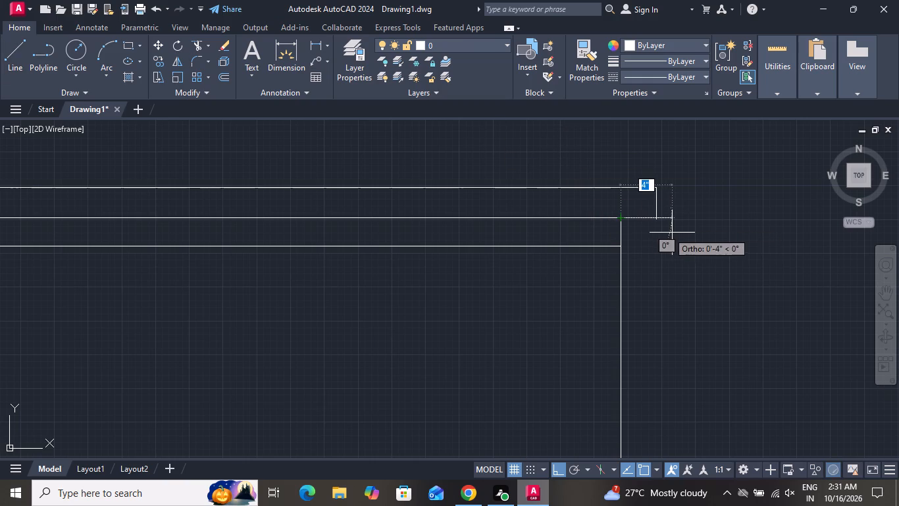
left_click(679, 231)
right_click(679, 231)
left_click(723, 250)
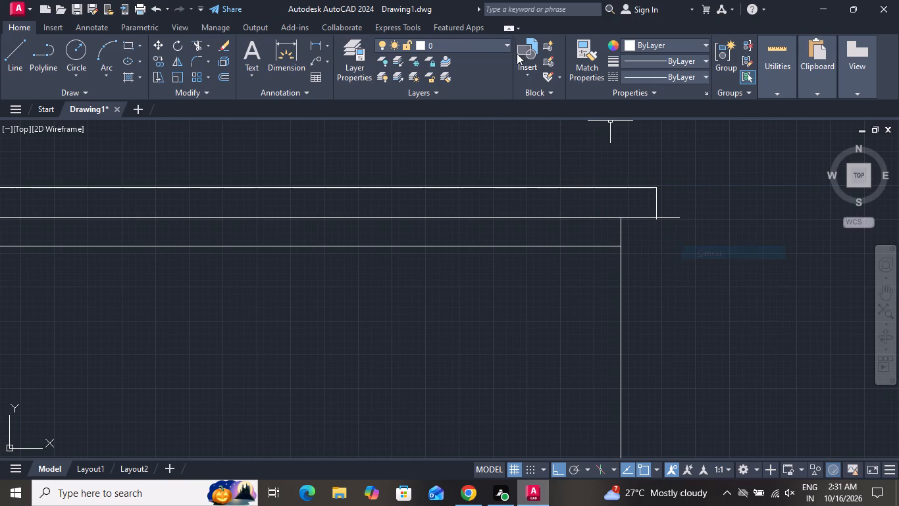
Trim the part of the new horizontal line that overshoots the cap's right end line.
left_click(191, 42)
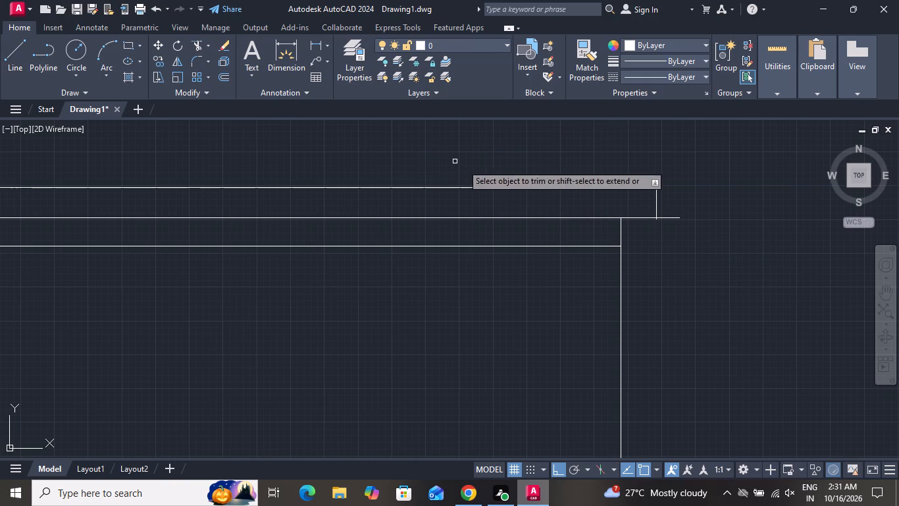
scroll(626, 246, "down", 1)
scroll(630, 246, "up", 1)
scroll(634, 243, "down", 1)
scroll(645, 232, "up", 1)
scroll(652, 223, "down", 1)
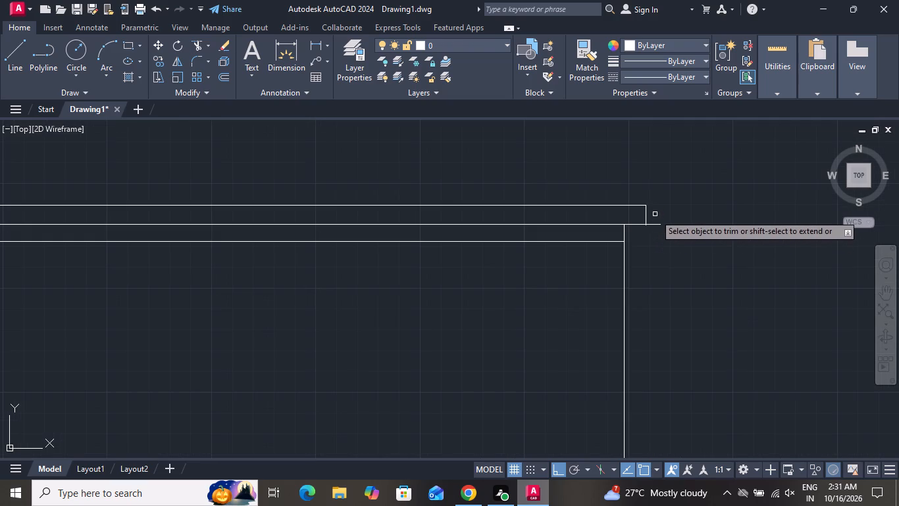
left_click_drag(655, 213, 655, 219)
left_click(655, 232)
Trim the tiny stub of the cap's right end line below the horizontal line.
scroll(652, 229, "up", 1)
scroll(652, 229, "down", 1)
scroll(652, 229, "up", 4)
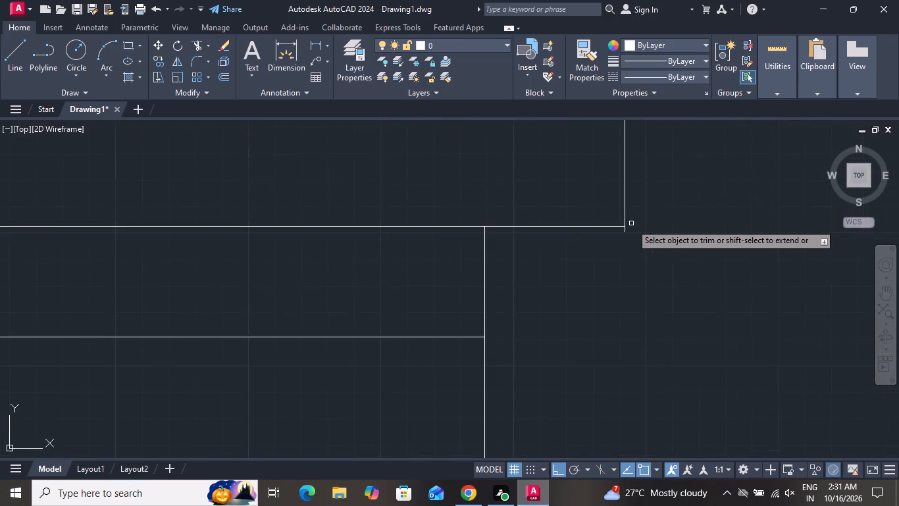
scroll(631, 223, "up", 3)
left_click(624, 240)
left_click(564, 254)
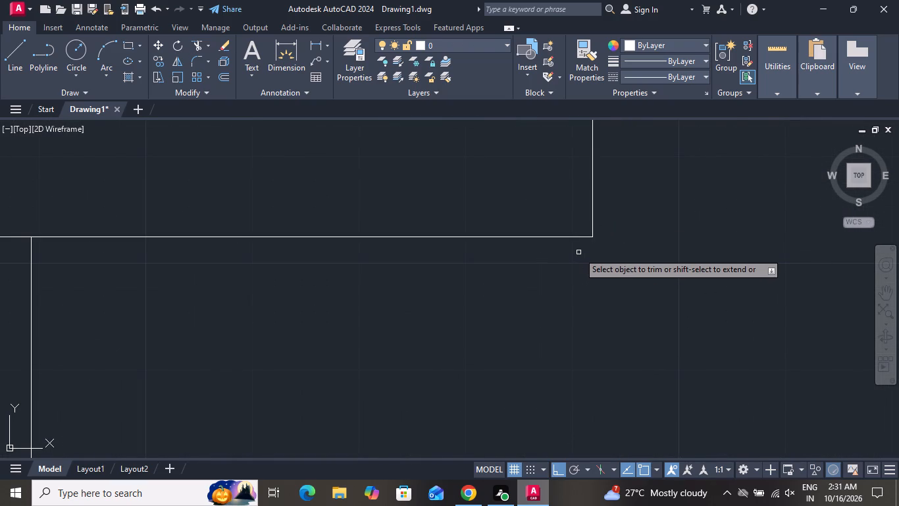
scroll(578, 252, "up", 1)
right_click(578, 252)
left_click(603, 273)
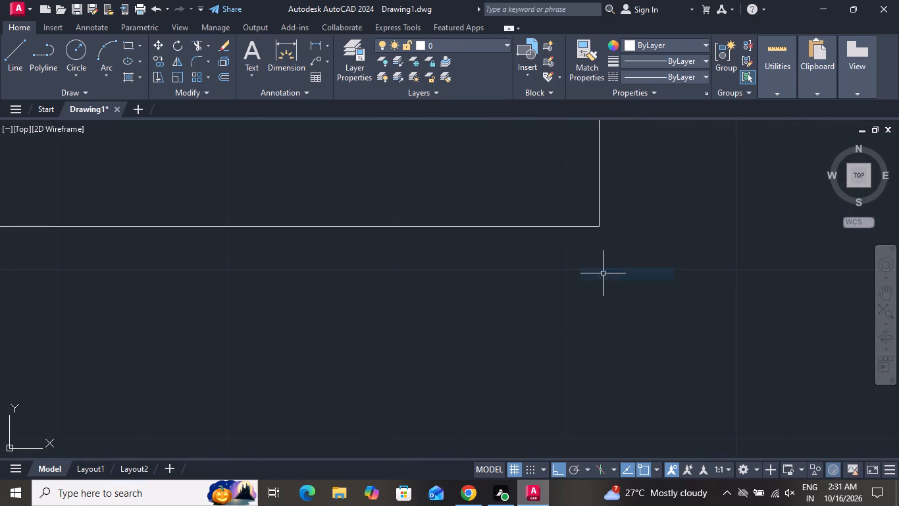
Review the raised frame's cap within the whole elevation and alongside the floor plans.
scroll(629, 255, "down", 7)
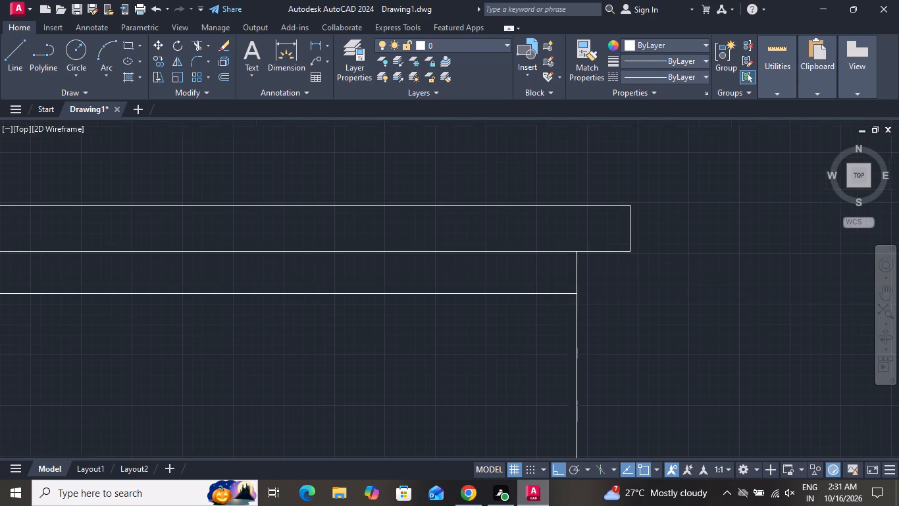
scroll(632, 252, "down", 2)
scroll(644, 255, "up", 1)
scroll(645, 250, "down", 3)
scroll(642, 229, "up", 1)
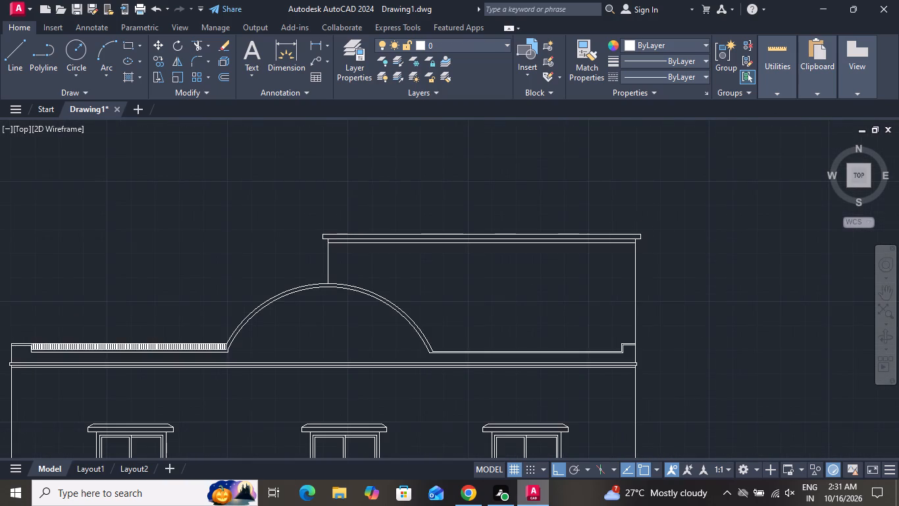
scroll(642, 229, "down", 5)
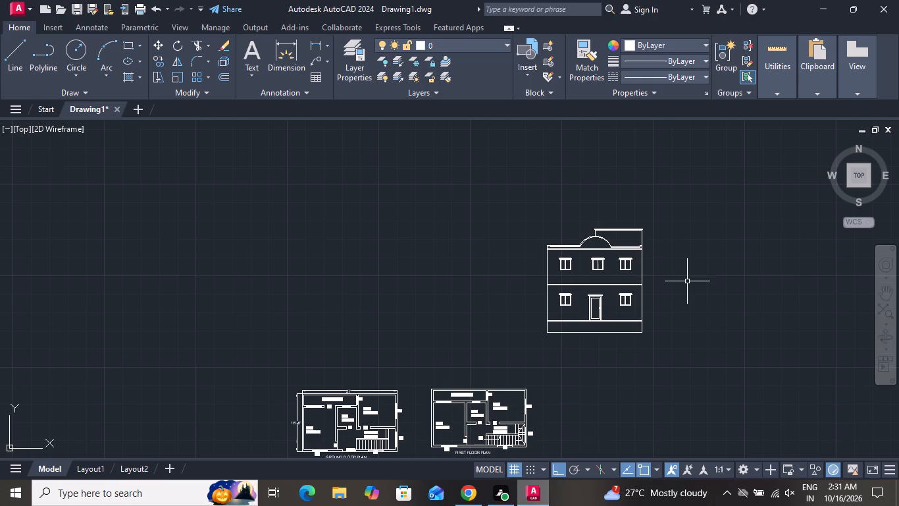
scroll(344, 118, "up", 1)
Copy the FIRST FLOOR PLAN title, with ortho off, to just below the elevation's base line.
scroll(487, 396, "down", 2)
scroll(473, 393, "up", 3)
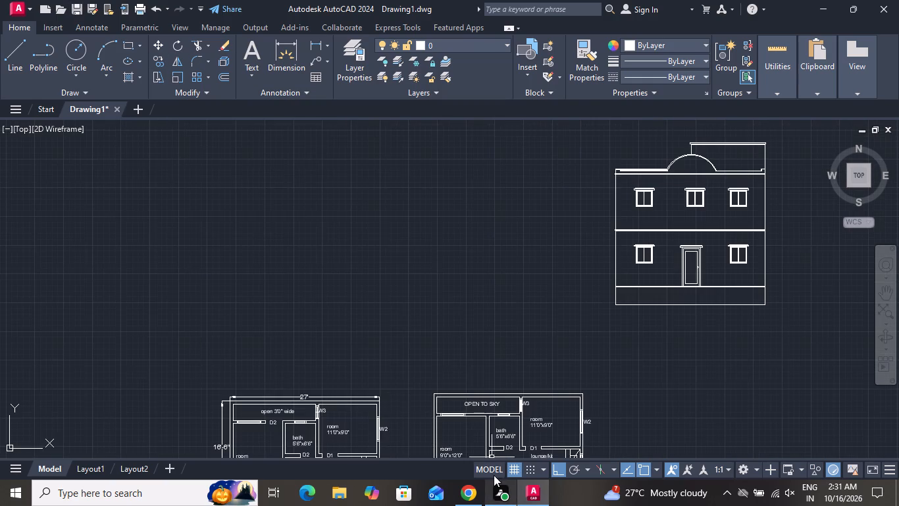
scroll(350, 246, "up", 1)
scroll(350, 246, "down", 2)
scroll(443, 390, "up", 3)
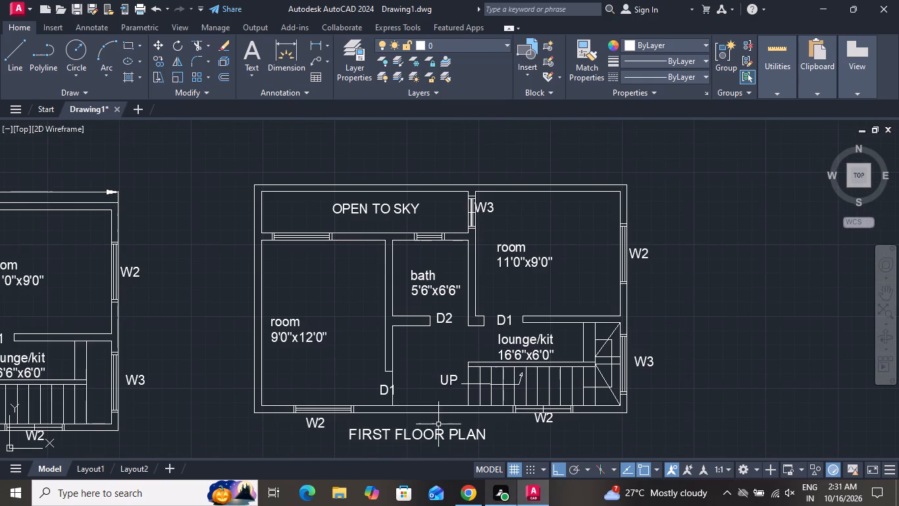
left_click(437, 433)
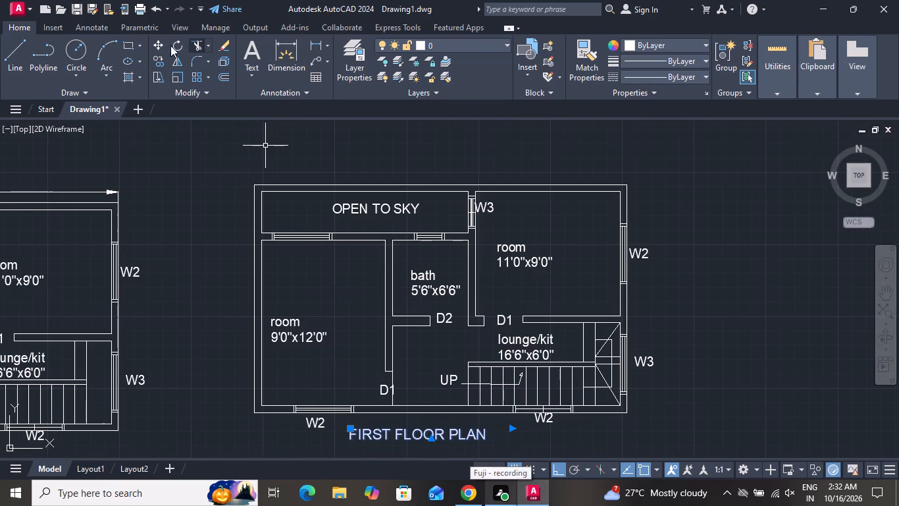
left_click(159, 61)
left_click(378, 433)
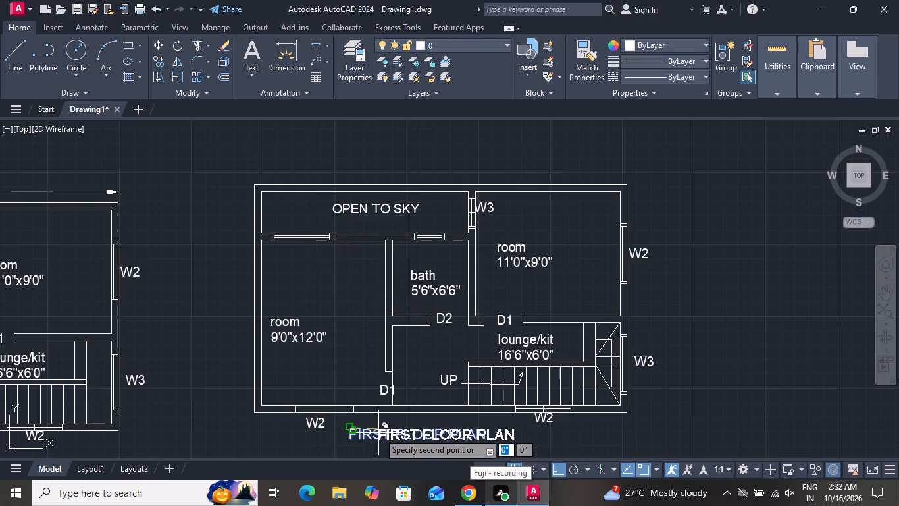
left_click(555, 466)
scroll(484, 229, "down", 2)
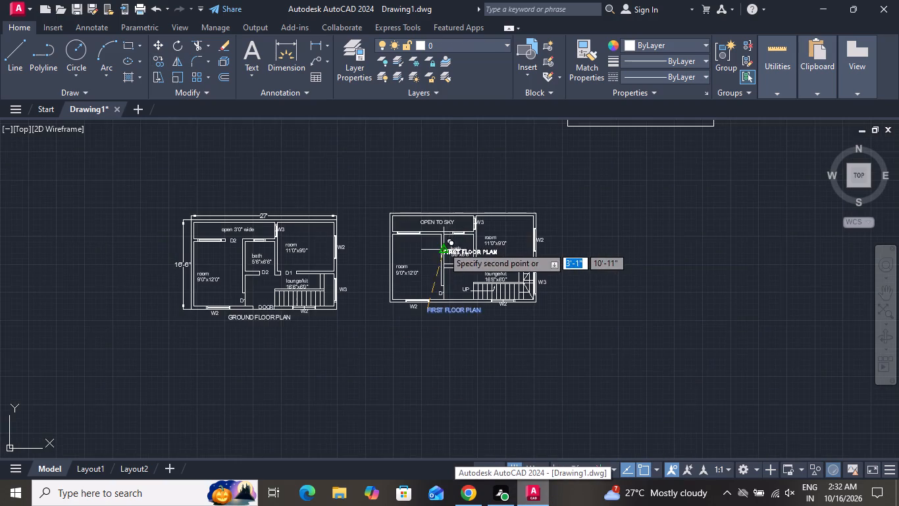
scroll(438, 249, "down", 2)
scroll(560, 219, "up", 3)
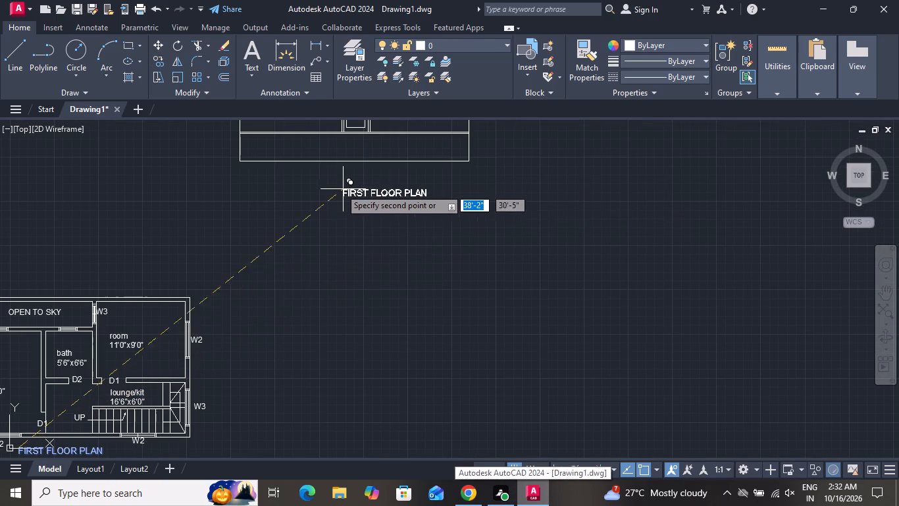
left_click(319, 171)
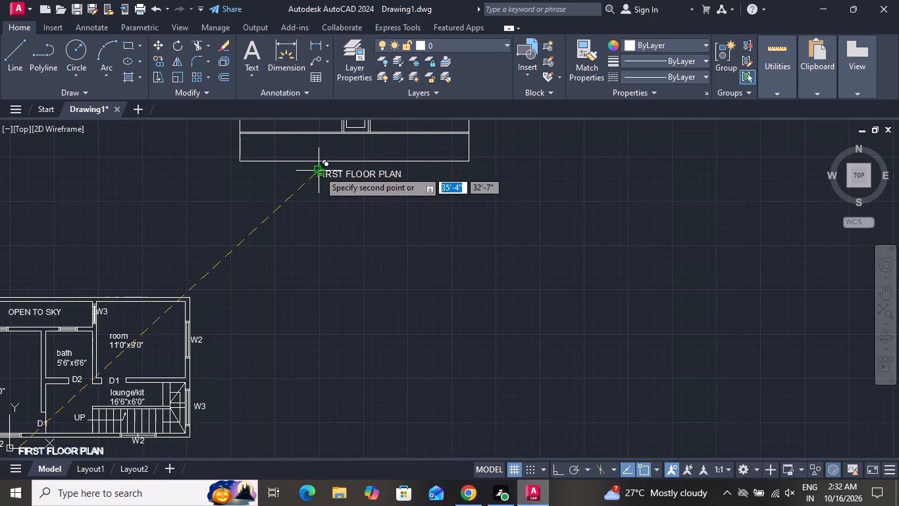
right_click(319, 171)
left_click(346, 193)
Change the copied title under the elevation to read FRONT ELEVATION.
scroll(418, 183, "up", 3)
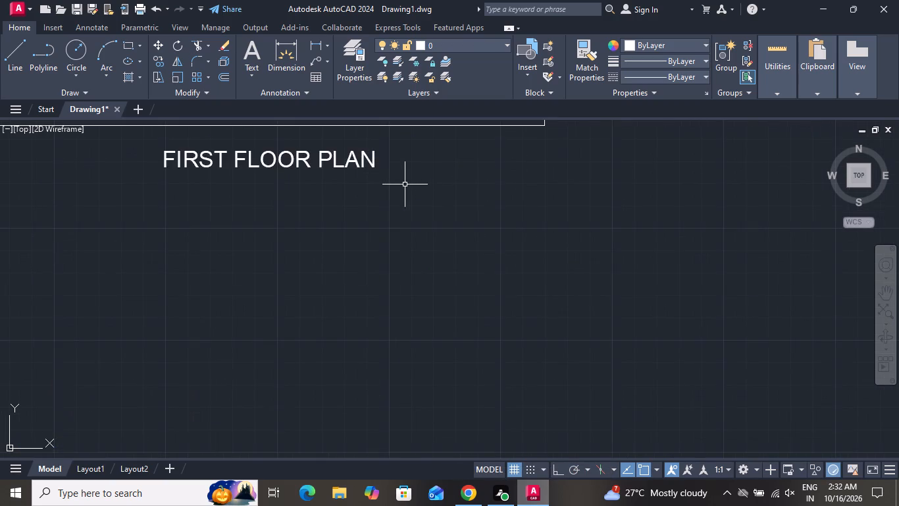
double_click(355, 143)
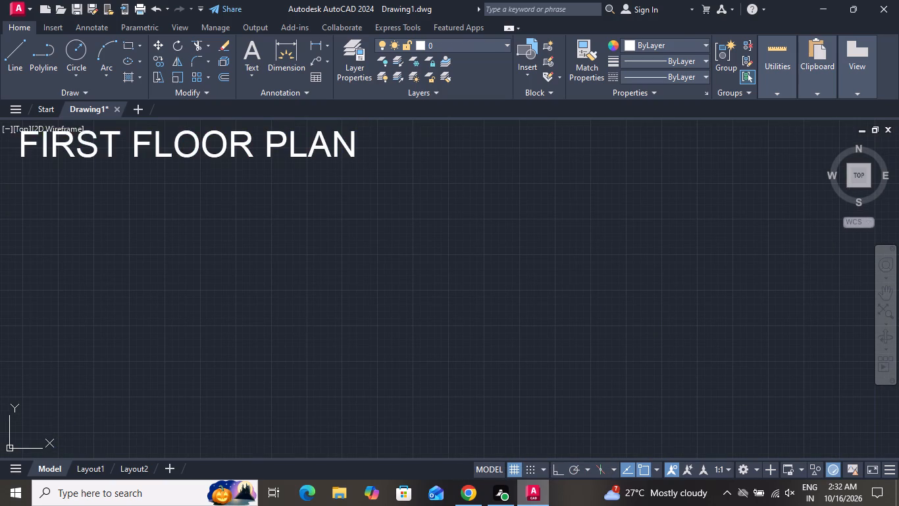
key("BackSpace")
key("BackSpace")
key("BackSpace")
key("BackSpace")
key("BackSpace")
key("BackSpace")
key("BackSpace")
key("BackSpace")
key("BackSpace")
key("BackSpace")
key("BackSpace")
key("BackSpace")
key("BackSpace")
key("BackSpace")
key("BackSpace")
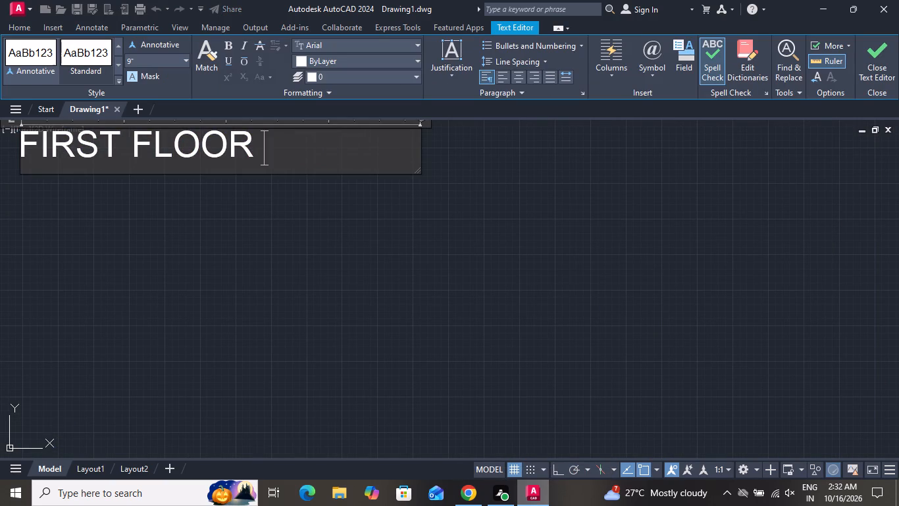
key("BackSpace")
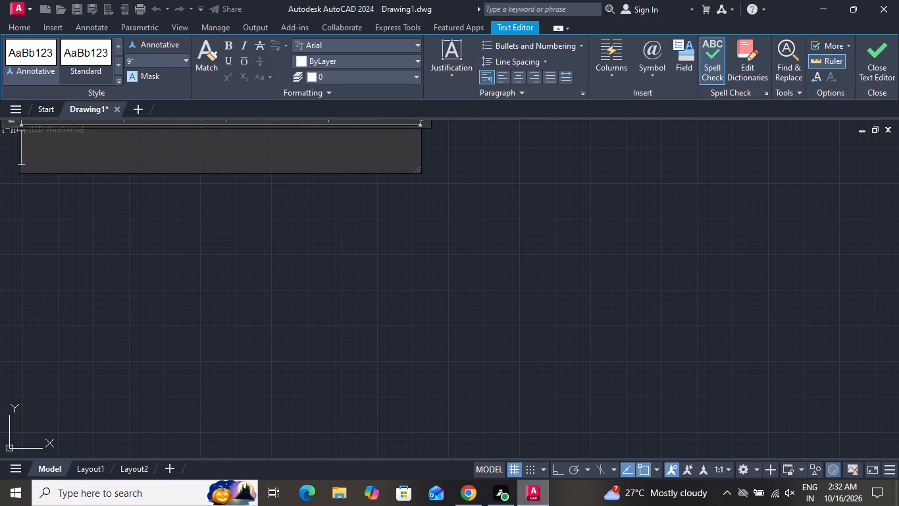
key("f")
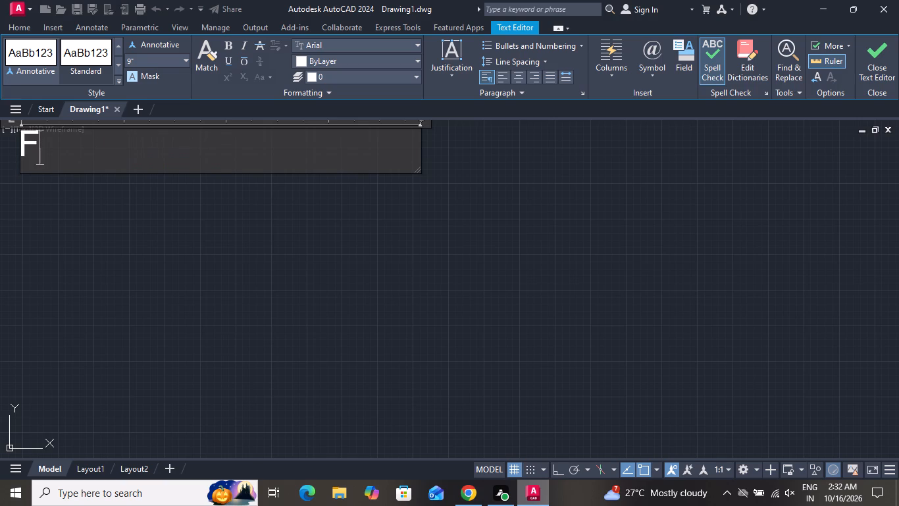
type("RONT E")
type("LE")
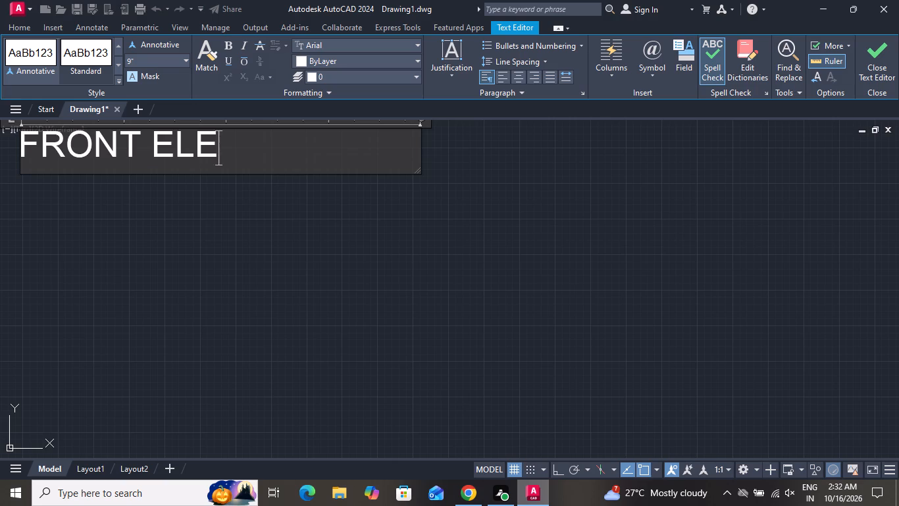
type("VAT")
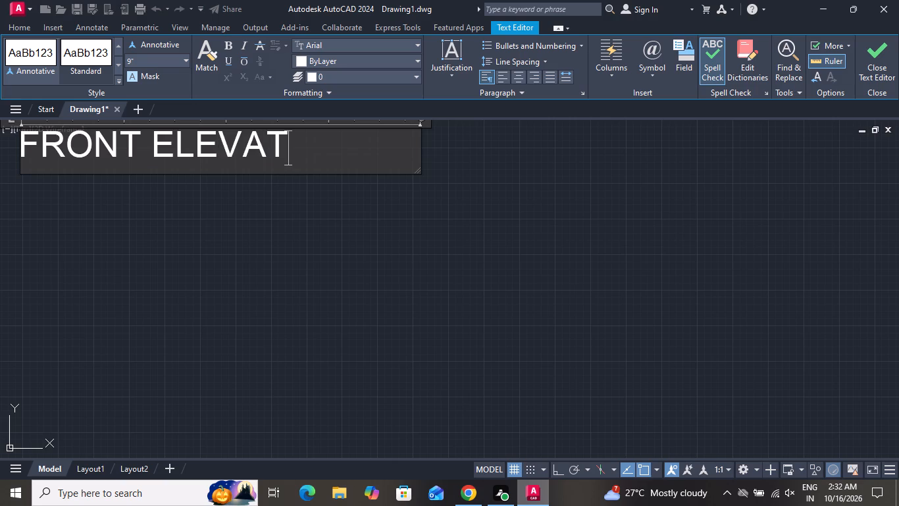
type("ION")
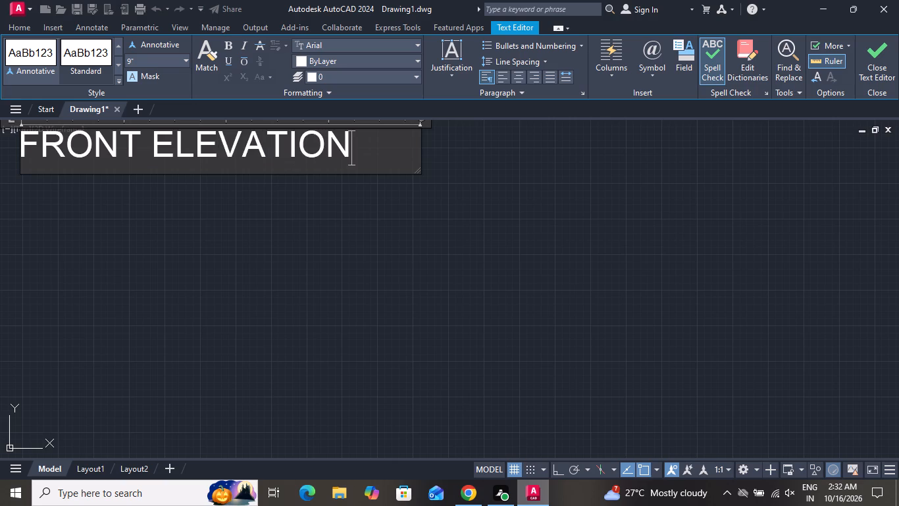
left_click(296, 216)
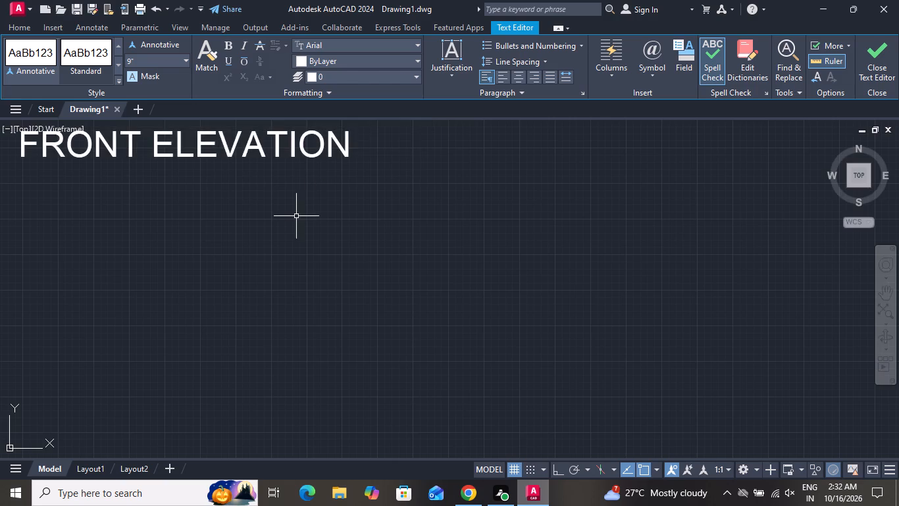
Copy the whole elevation with its title about 61' to the right of the original.
scroll(301, 260, "down", 4)
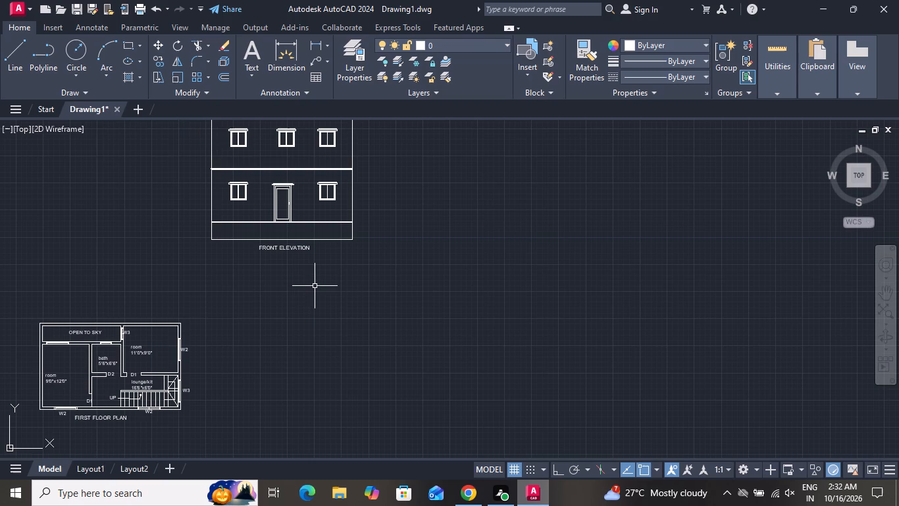
scroll(315, 286, "down", 3)
left_click(342, 224)
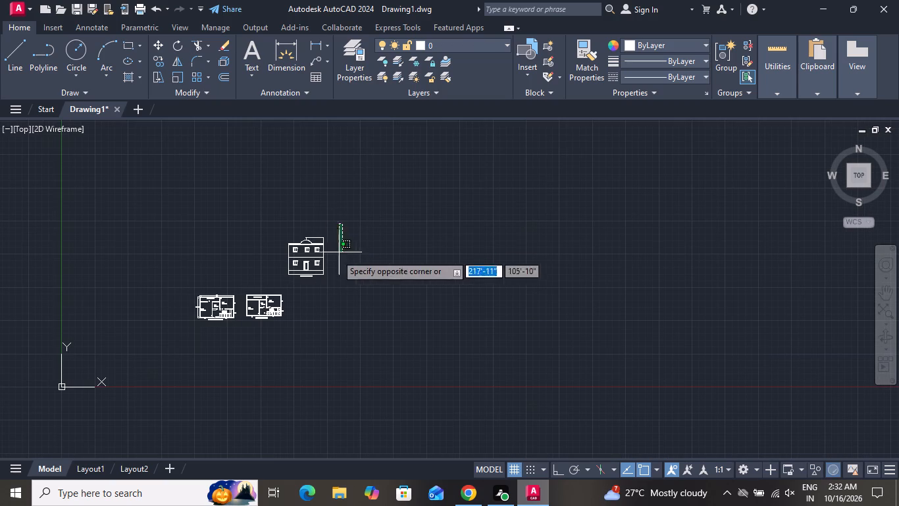
left_click(274, 286)
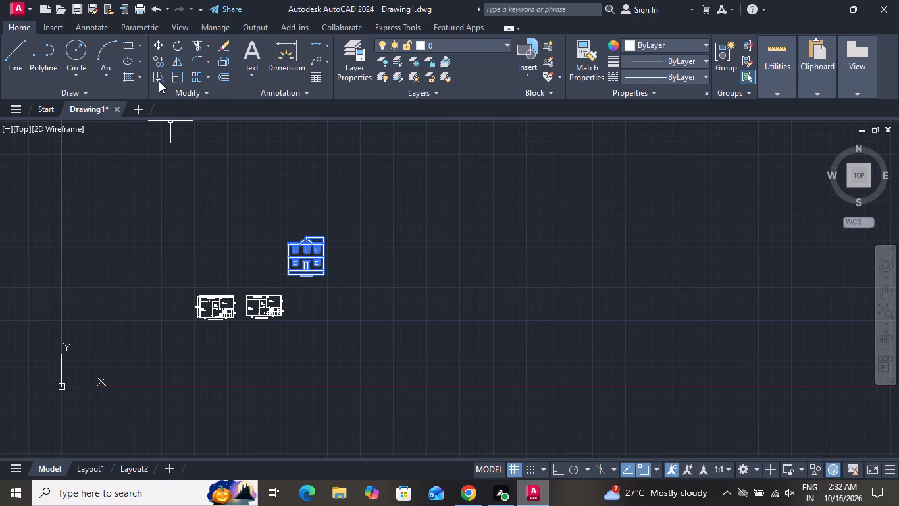
left_click(157, 63)
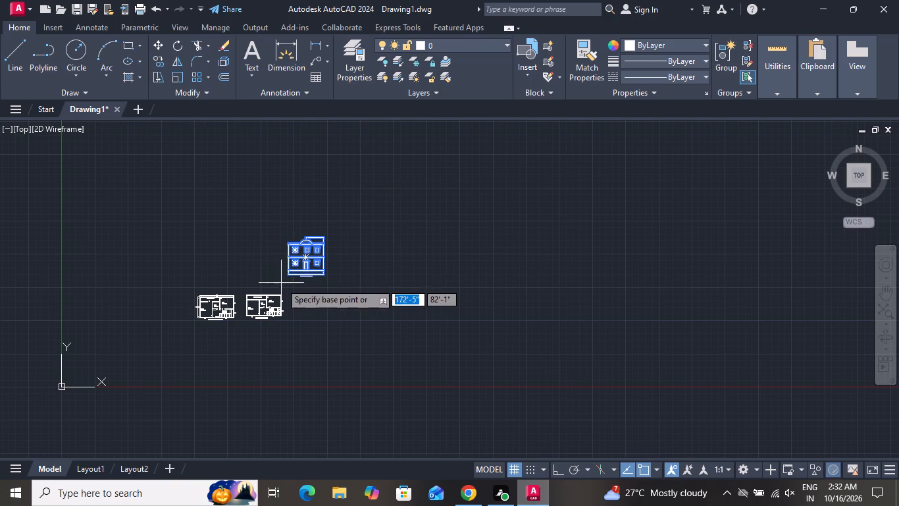
left_click(281, 277)
left_click(359, 273)
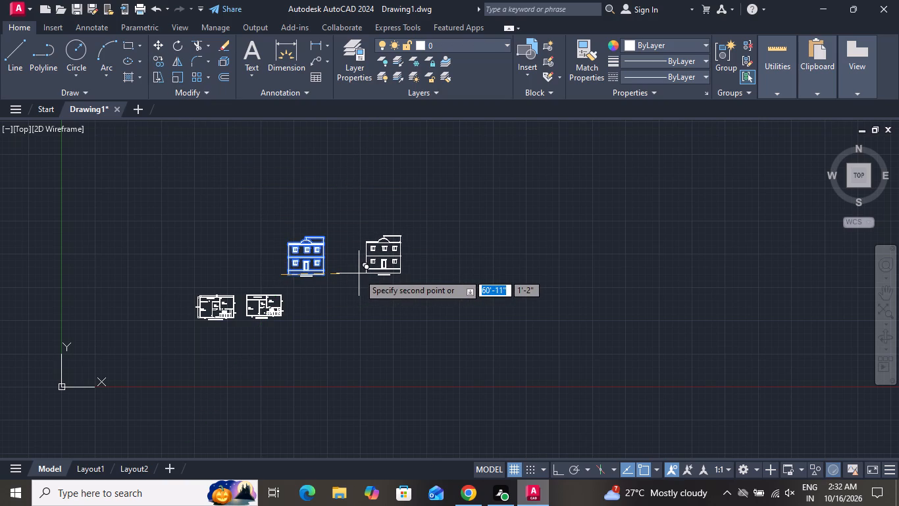
right_click(359, 273)
left_click(386, 295)
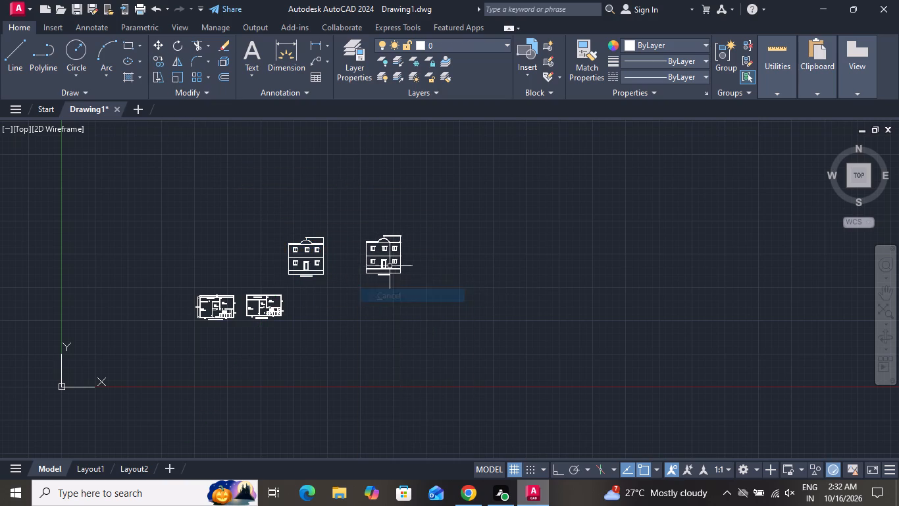
Load the ACAD_ISO02W100 ISO dash linetype and make it the current linetype.
scroll(395, 252, "up", 4)
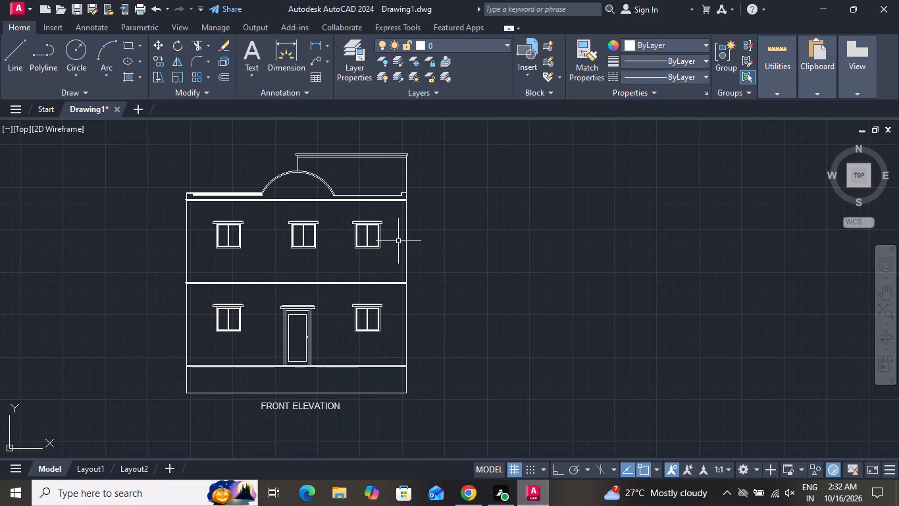
scroll(398, 240, "down", 2)
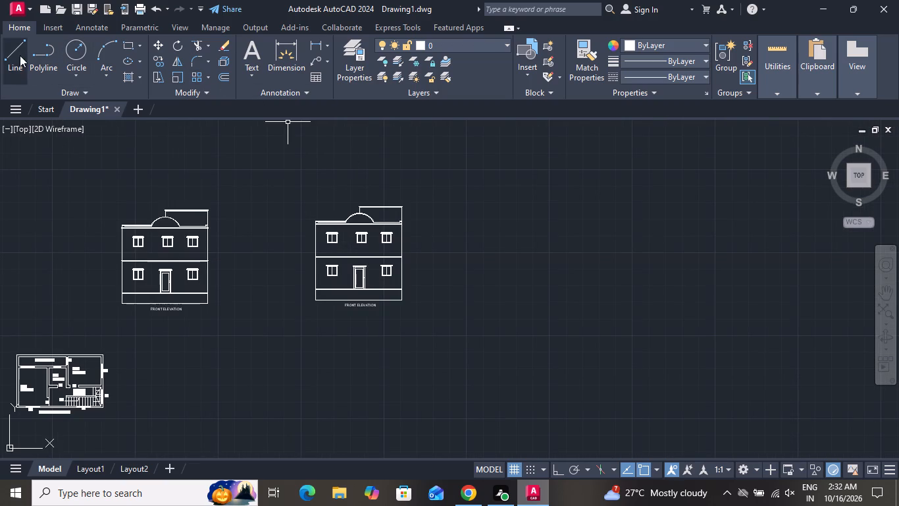
left_click(690, 78)
left_click(685, 140)
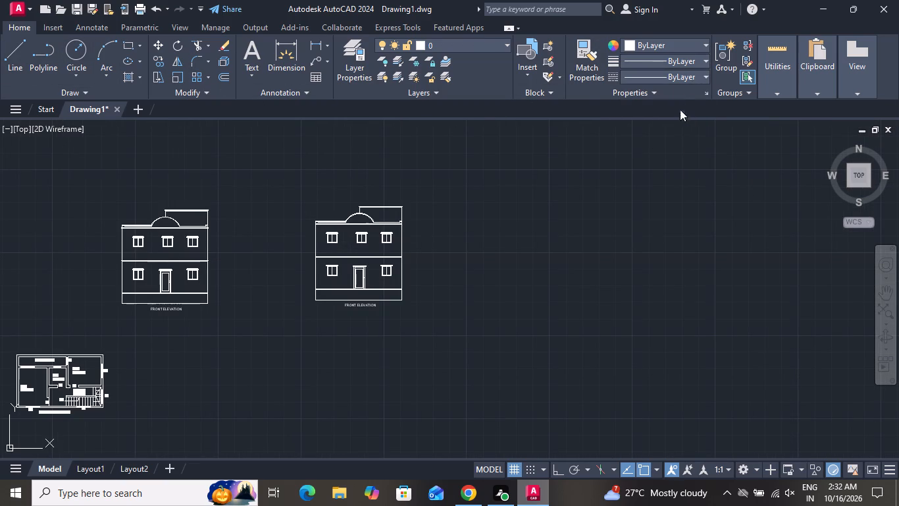
left_click(555, 131)
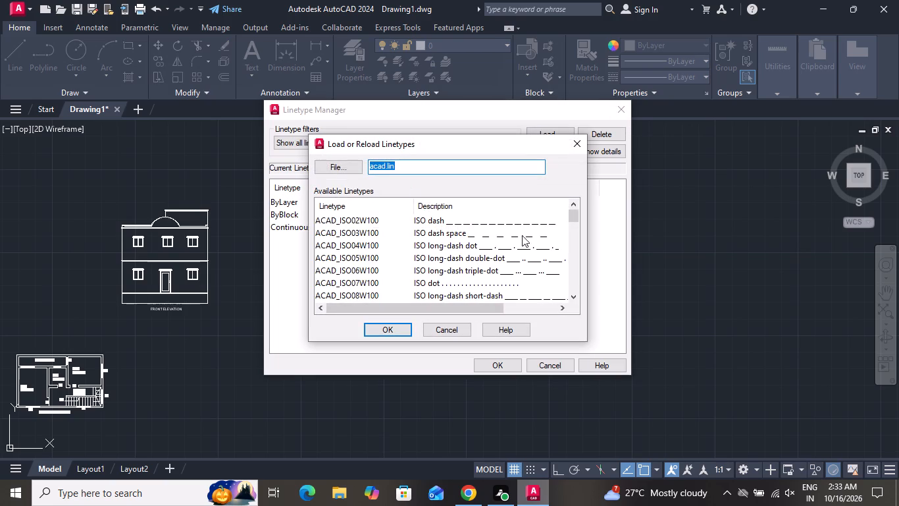
left_click(517, 223)
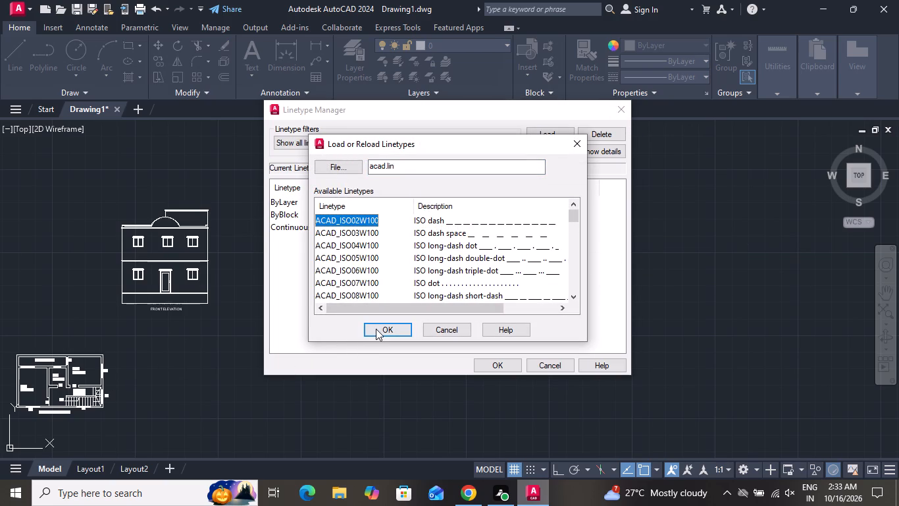
left_click(376, 329)
left_click(500, 371)
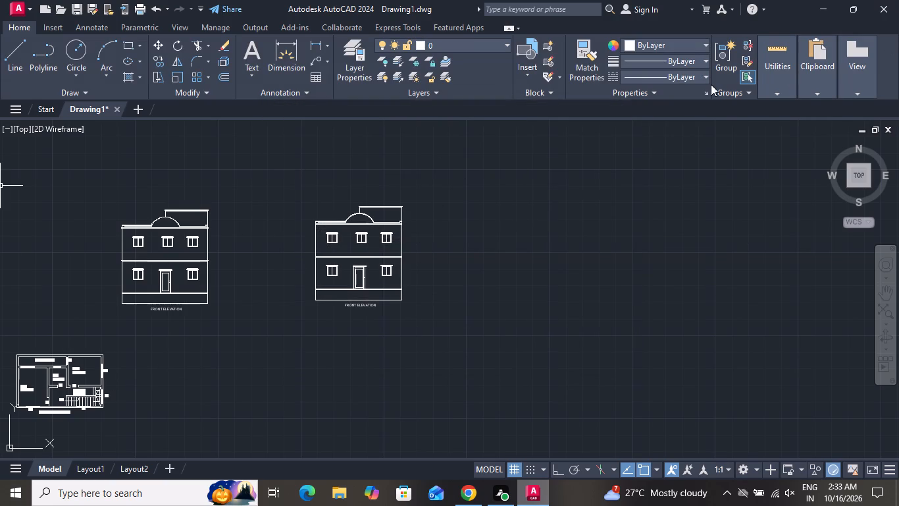
left_click(706, 77)
left_click(698, 121)
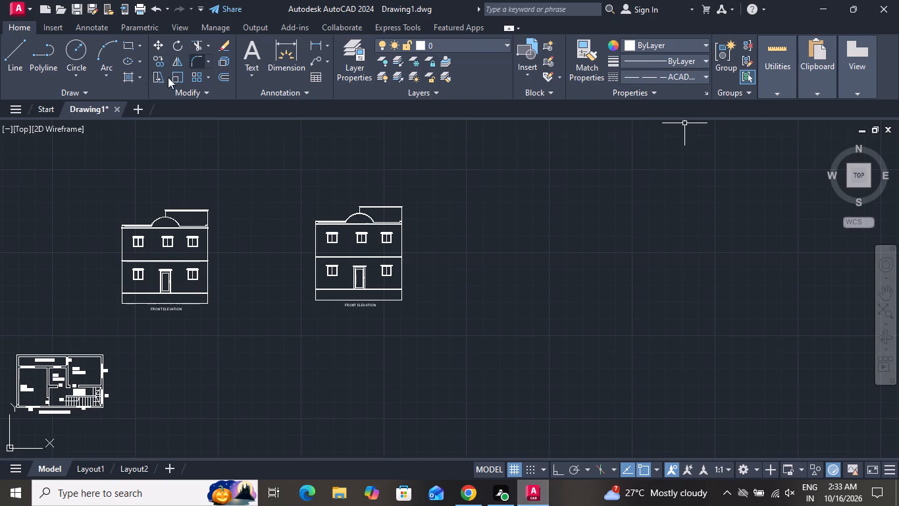
Draw a horizontal dashed line about 30'-4" long across the ground floor plan, from outside its left wall to just past W2.
left_click(10, 56)
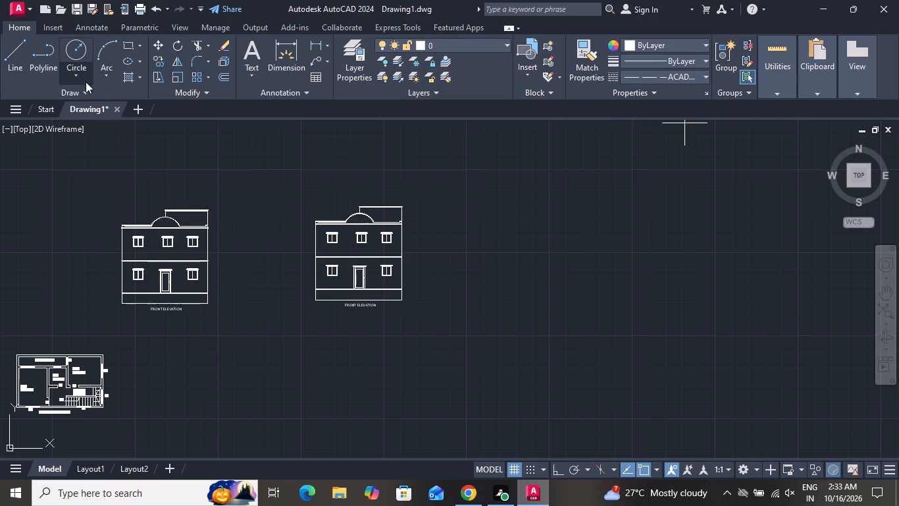
scroll(155, 170, "down", 2)
scroll(38, 271, "up", 4)
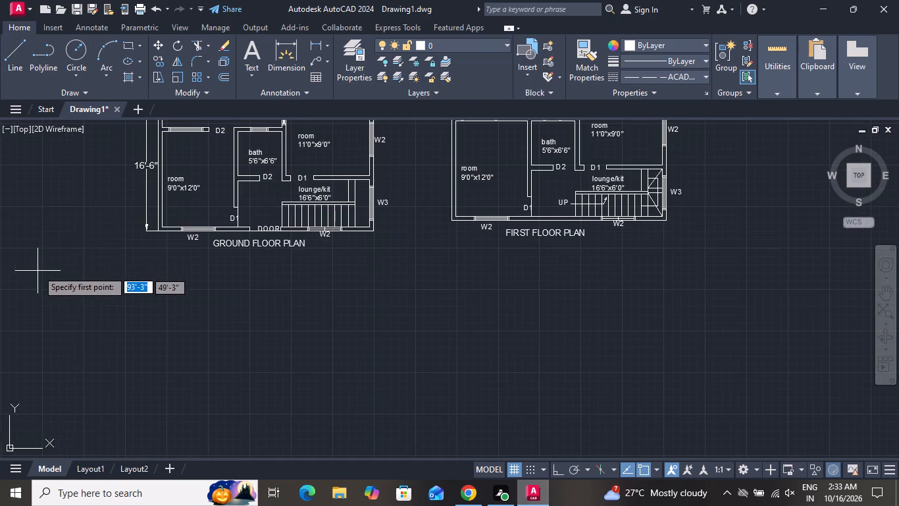
scroll(137, 202, "down", 2)
scroll(143, 167, "up", 3)
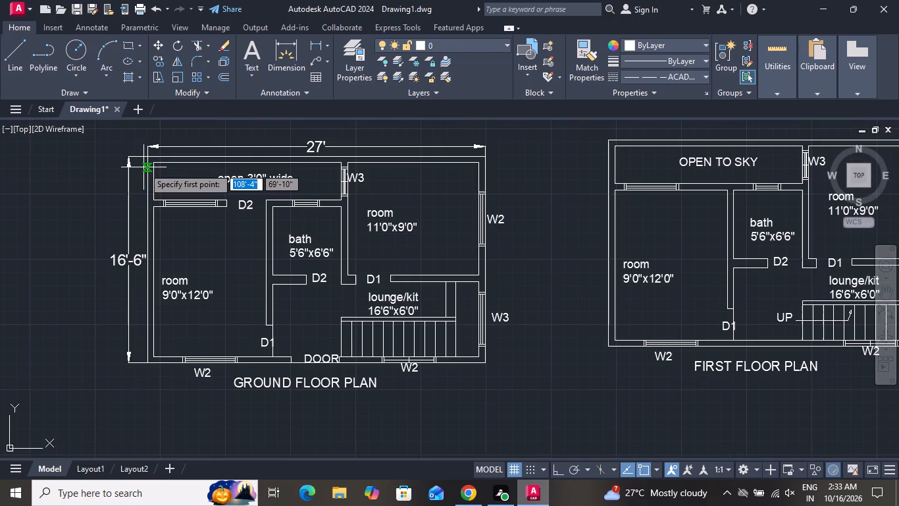
left_click(138, 223)
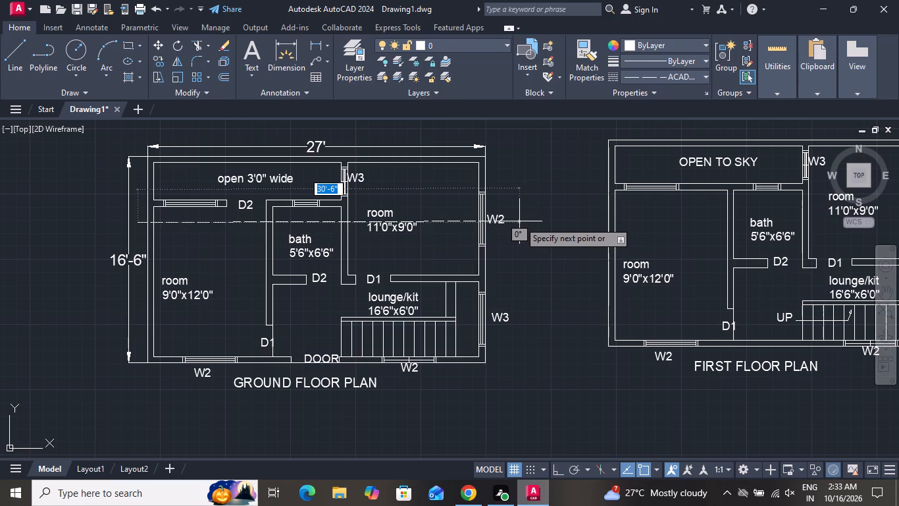
scroll(519, 221, "up", 2)
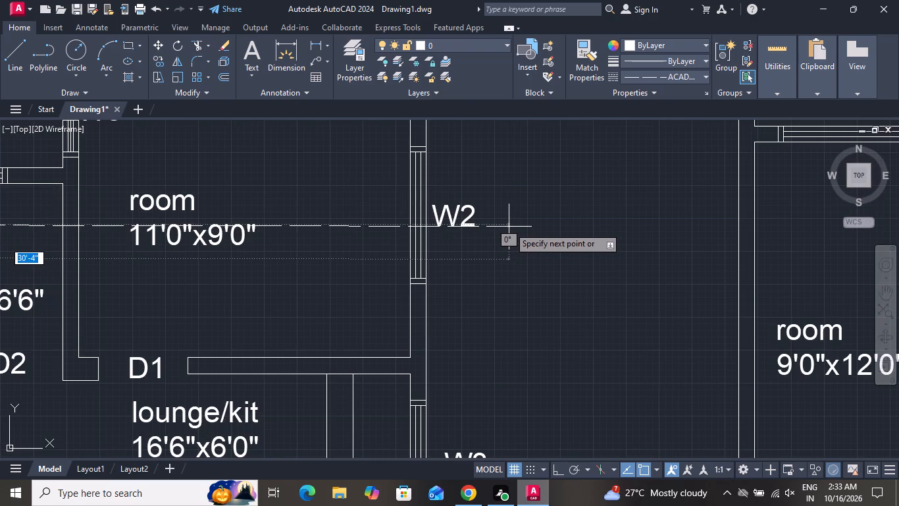
left_click(509, 227)
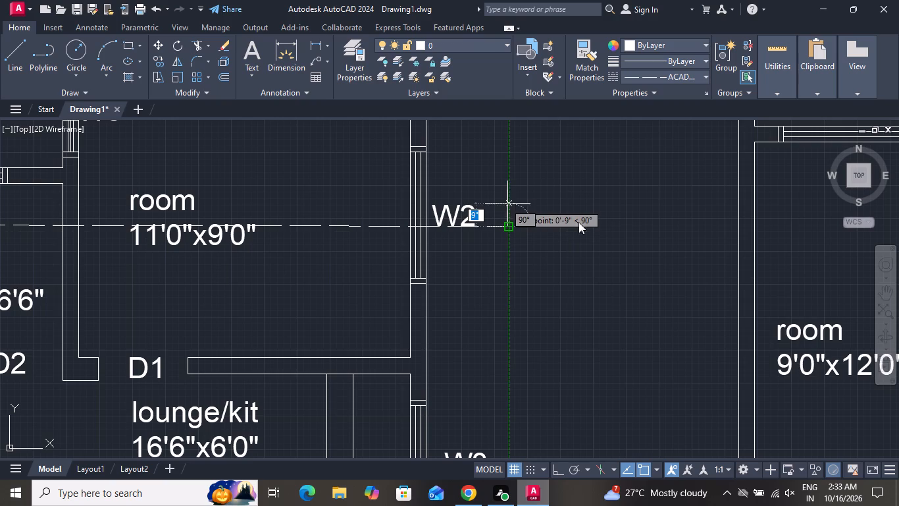
Continue the dashed line about 36'-10" horizontally across the first floor plan, then about 1'-6" upward beyond its right wall.
scroll(666, 250, "down", 2)
scroll(605, 256, "down", 2)
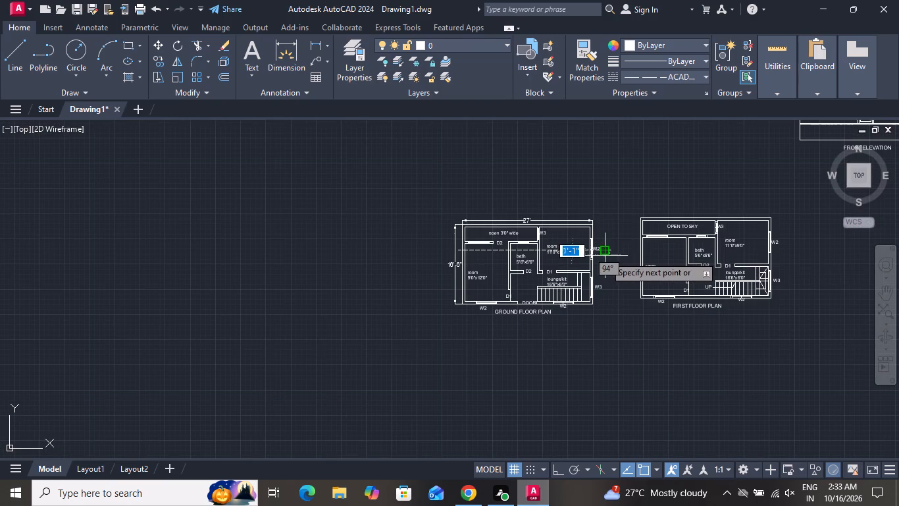
scroll(790, 248, "up", 2)
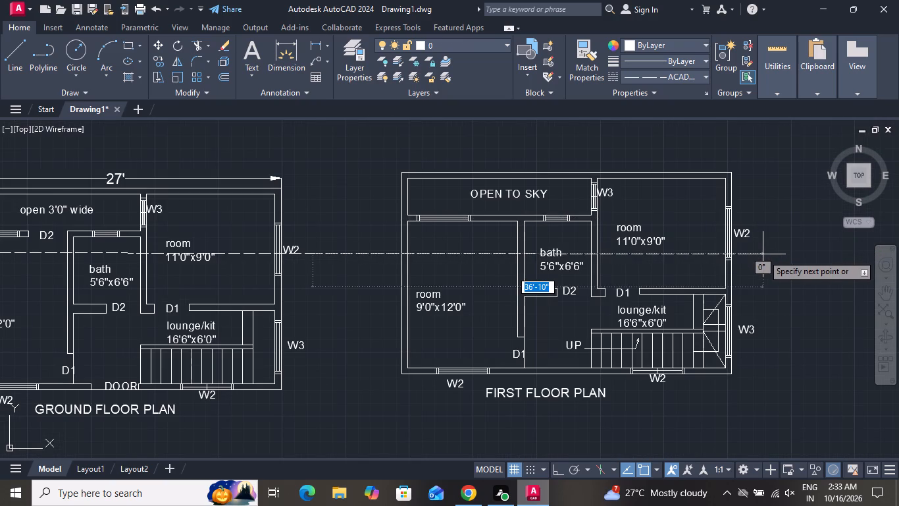
left_click(763, 254)
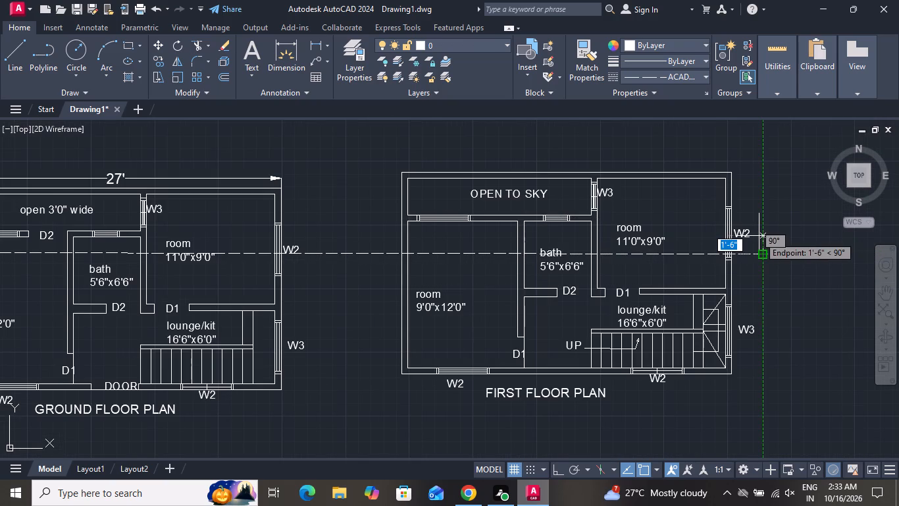
left_click(759, 236)
right_click(759, 236)
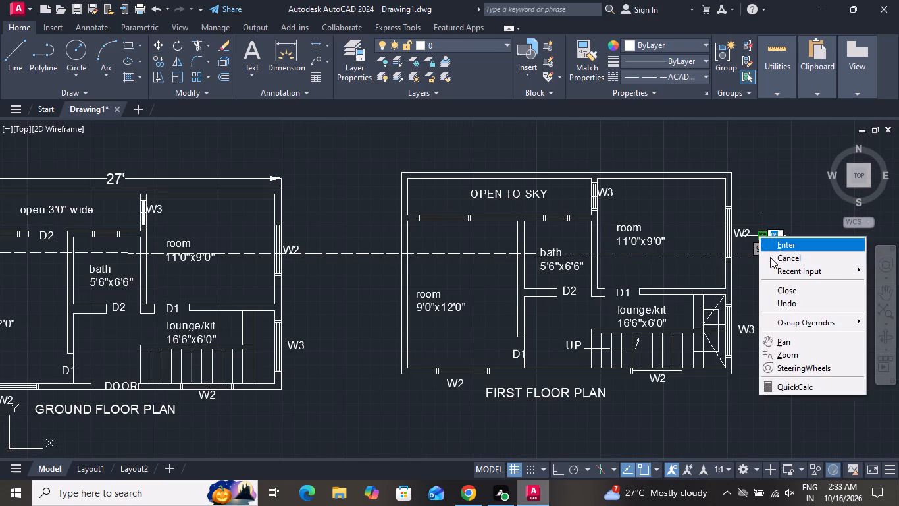
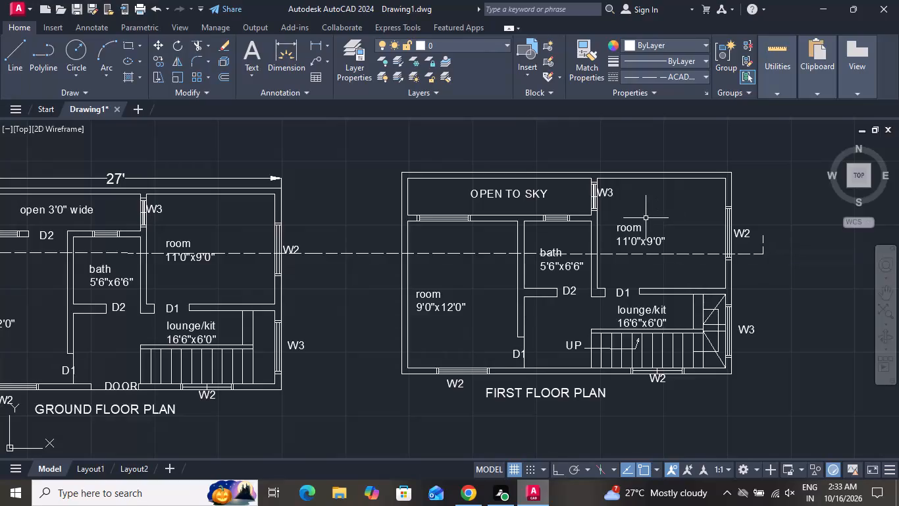
Draw a short vertical line upward from the dashed line's starting end, just outside the ground floor plan's left wall.
scroll(653, 267, "down", 3)
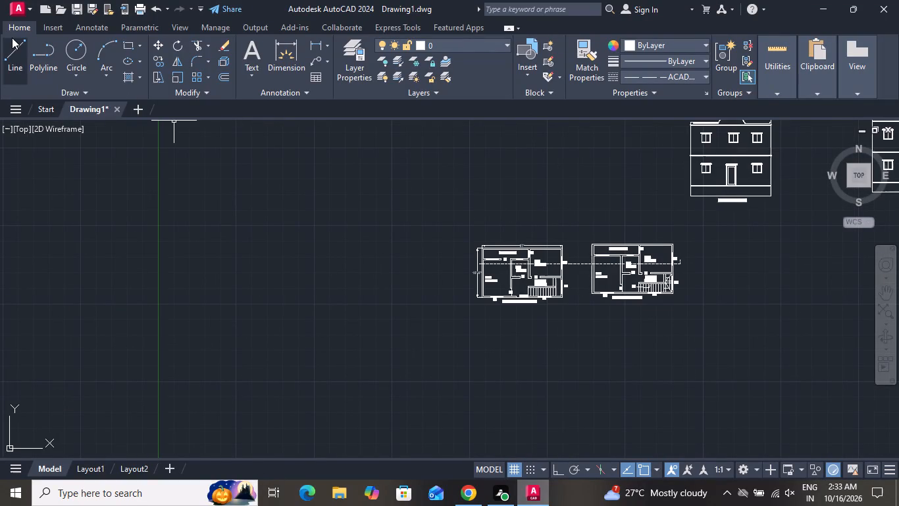
left_click(12, 38)
scroll(503, 249, "up", 3)
scroll(388, 285, "up", 2)
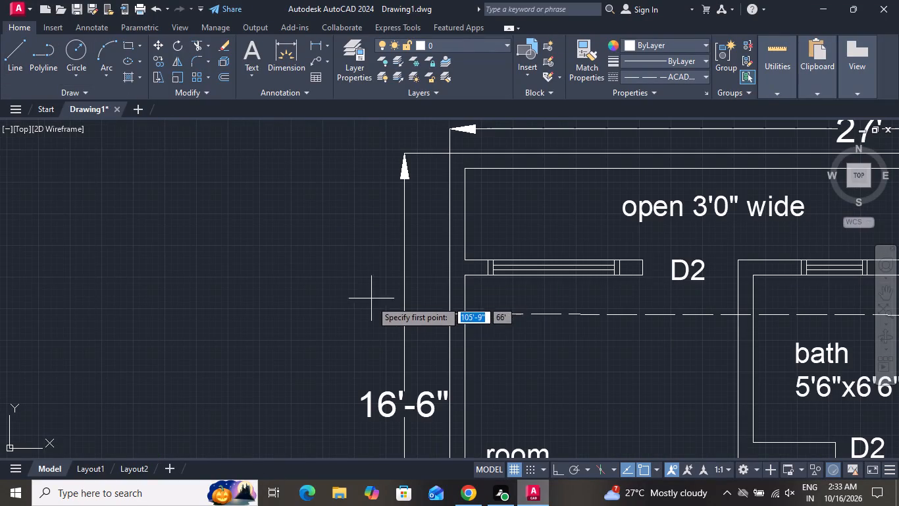
left_click(426, 311)
left_click(430, 279)
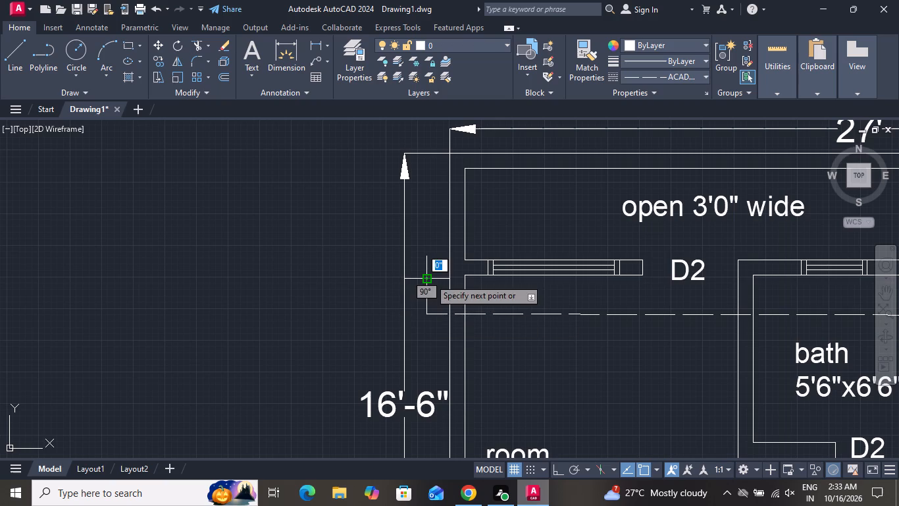
right_click(430, 279)
left_click(453, 300)
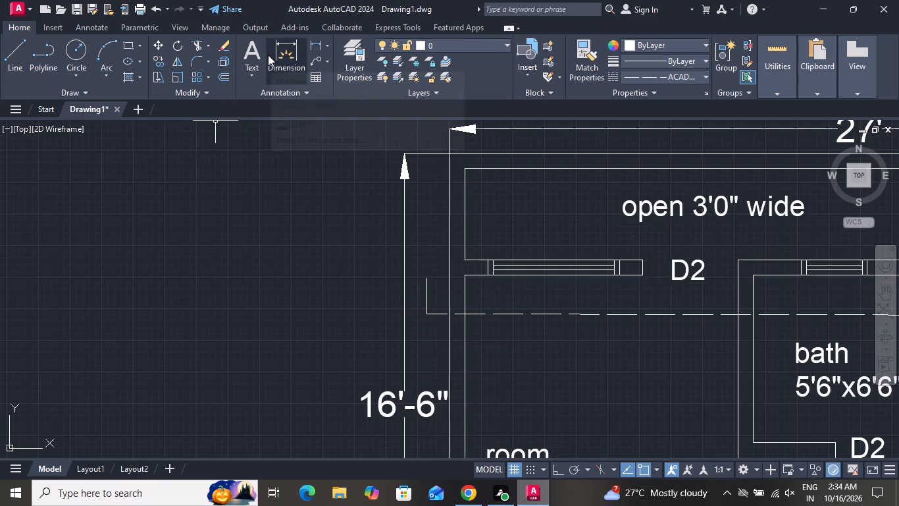
Copy the upper D2 door label about 8'-6" left, to the top of the dashed line's short vertical end.
left_click(701, 265)
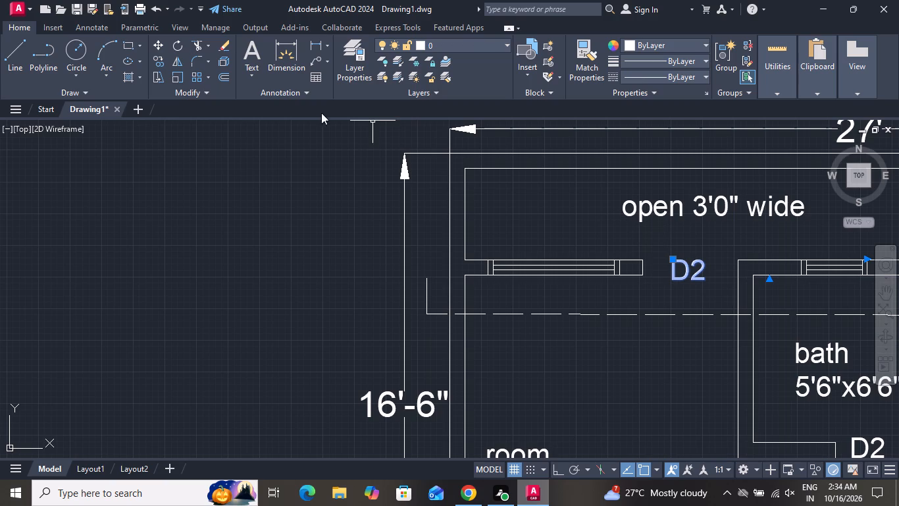
left_click(164, 57)
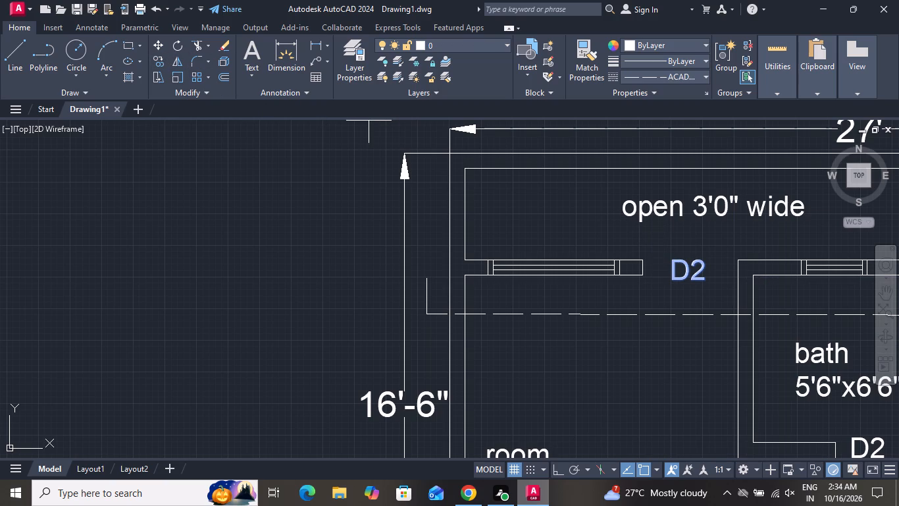
left_click(690, 266)
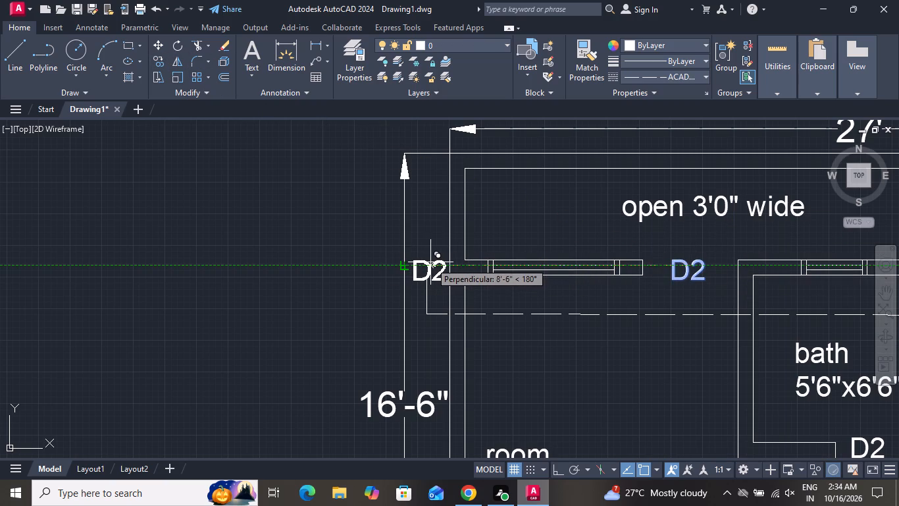
left_click(430, 262)
right_click(430, 262)
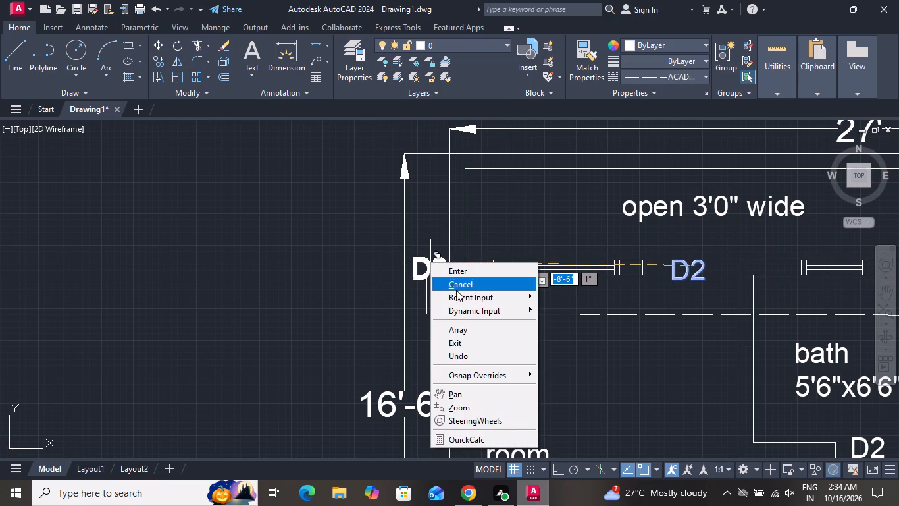
left_click(464, 283)
Change the copied D2 label's text to A.
scroll(431, 274, "up", 1)
scroll(431, 274, "down", 1)
scroll(438, 266, "up", 1)
scroll(438, 266, "down", 1)
double_click(438, 266)
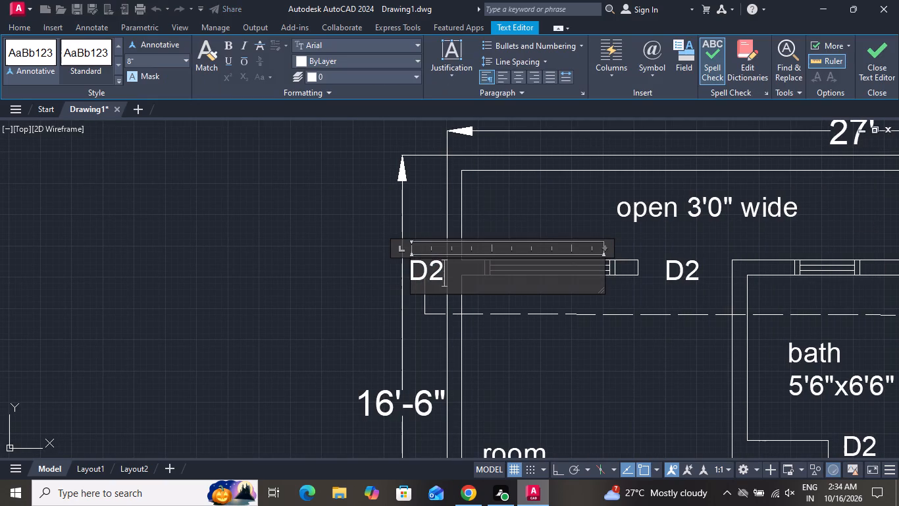
key("BackSpace")
key("BackSpace")
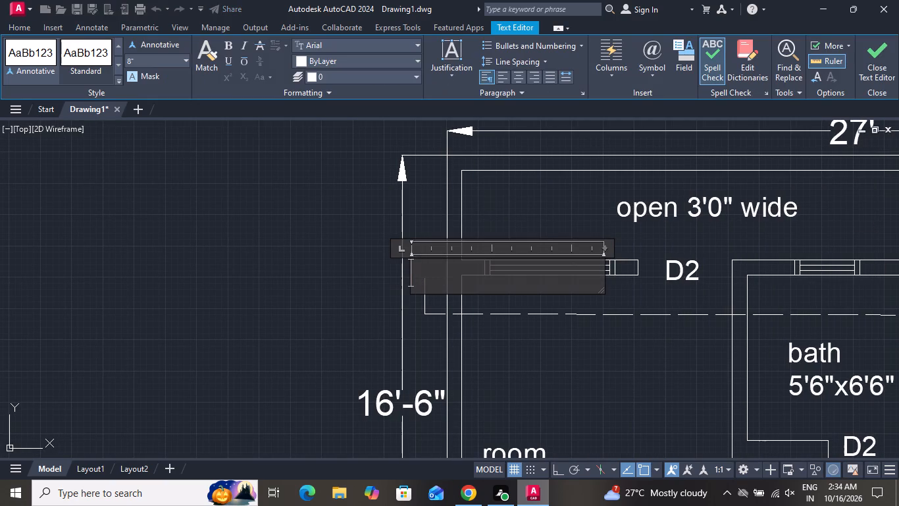
key("a")
left_click(282, 264)
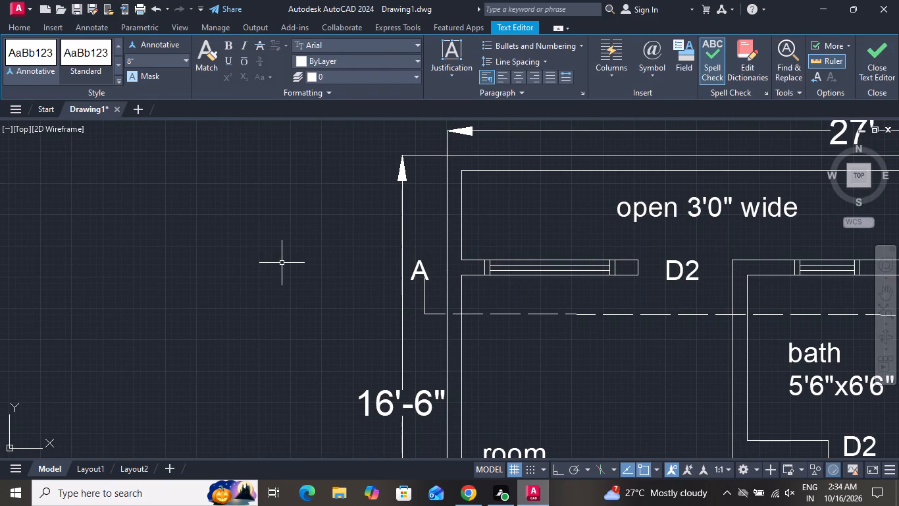
Move the A label so it sits centred just above the dashed line's left vertical end.
left_click(423, 269)
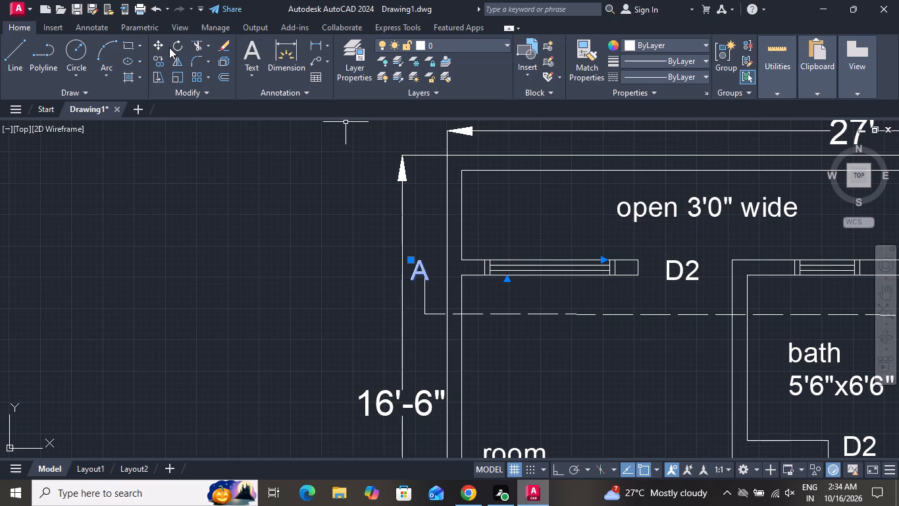
left_click(162, 47)
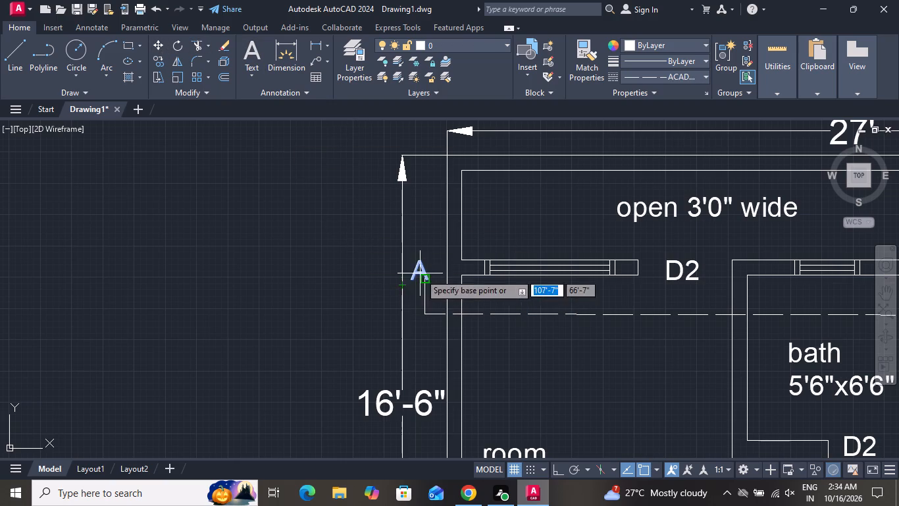
left_click(422, 272)
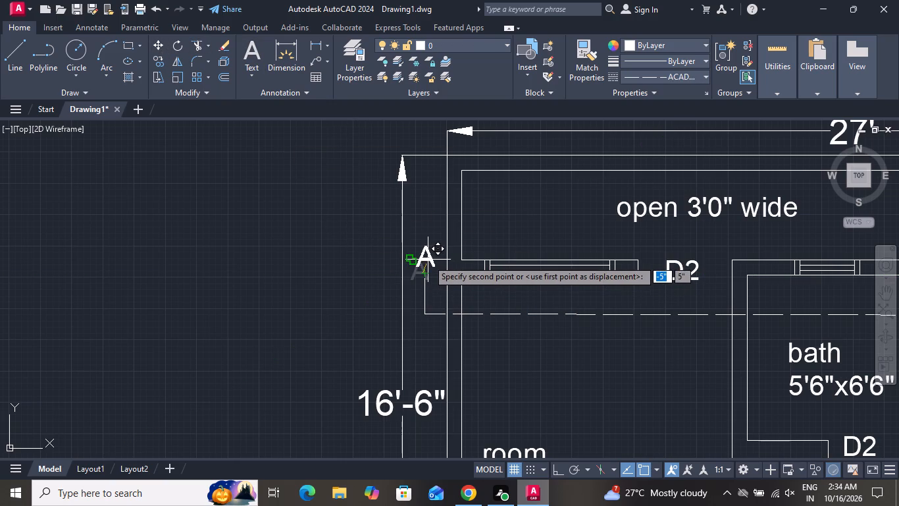
left_click(428, 260)
left_click(414, 259)
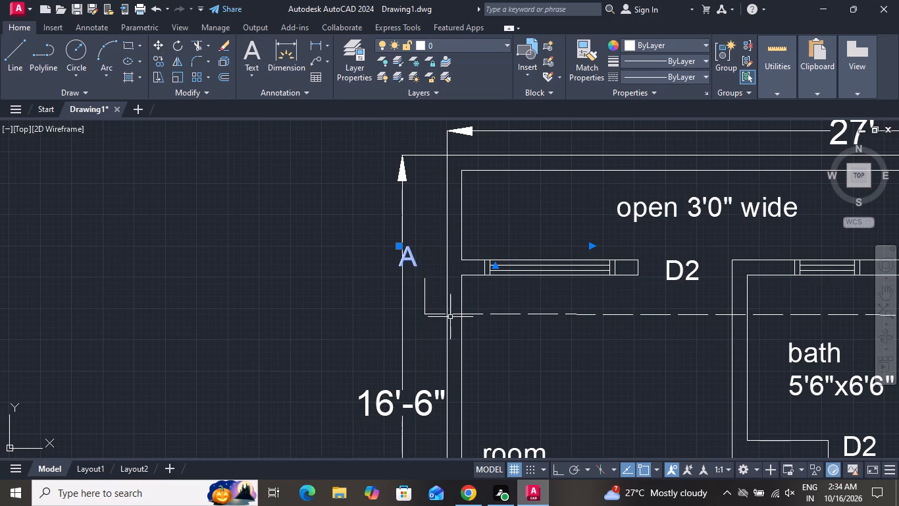
left_click(153, 40)
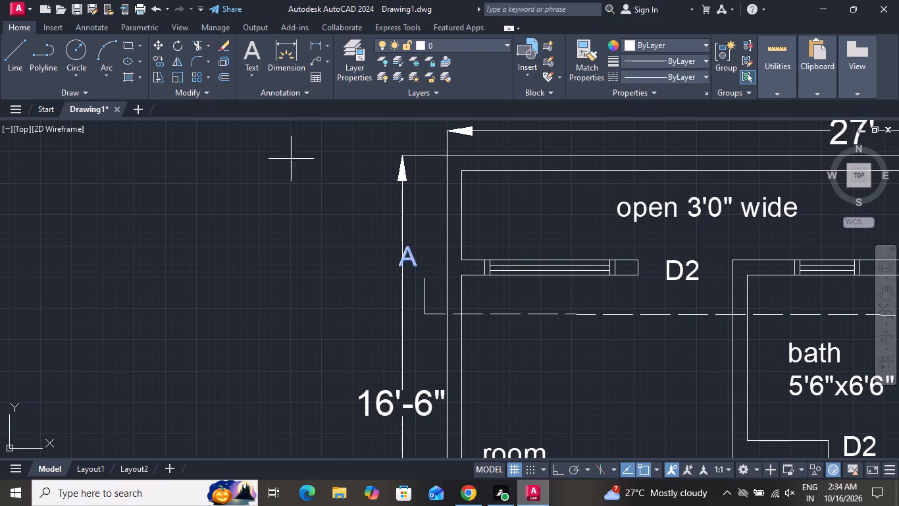
left_click(410, 263)
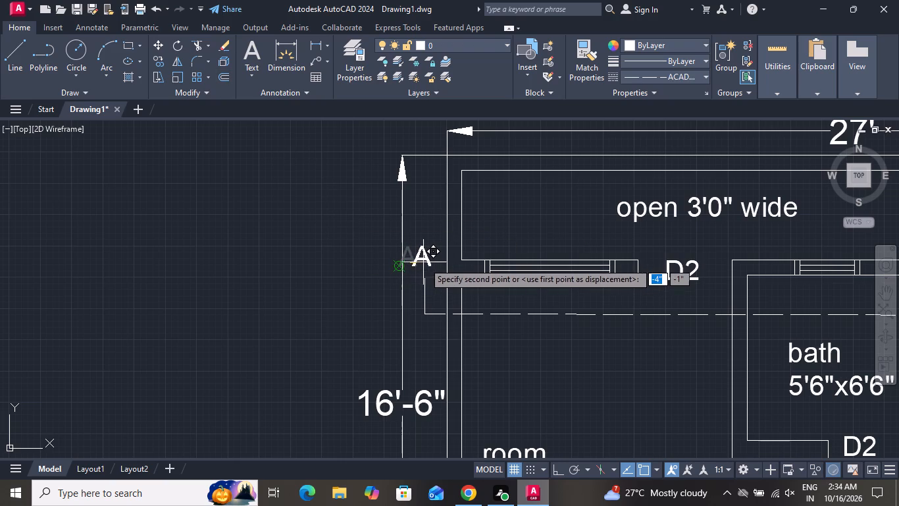
left_click(427, 268)
left_click(430, 266)
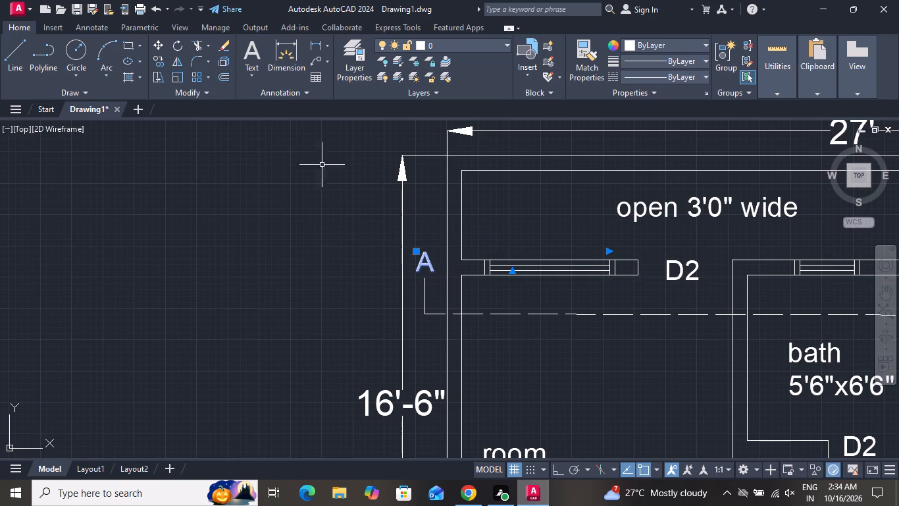
Copy the A label about 67'-2" right, to just above the dashed line's vertical end beside the first floor plan.
left_click(162, 57)
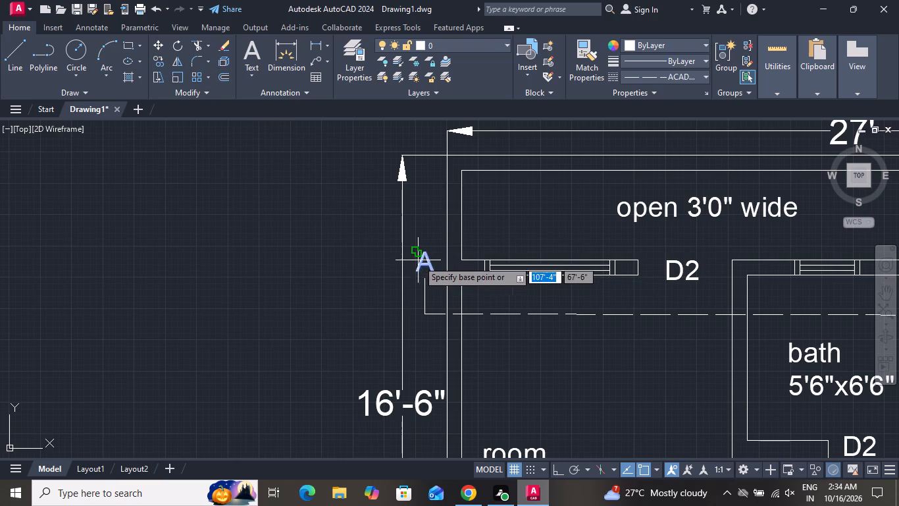
left_click(419, 260)
scroll(410, 264, "up", 1)
scroll(409, 264, "down", 1)
scroll(407, 264, "up", 1)
scroll(364, 268, "down", 1)
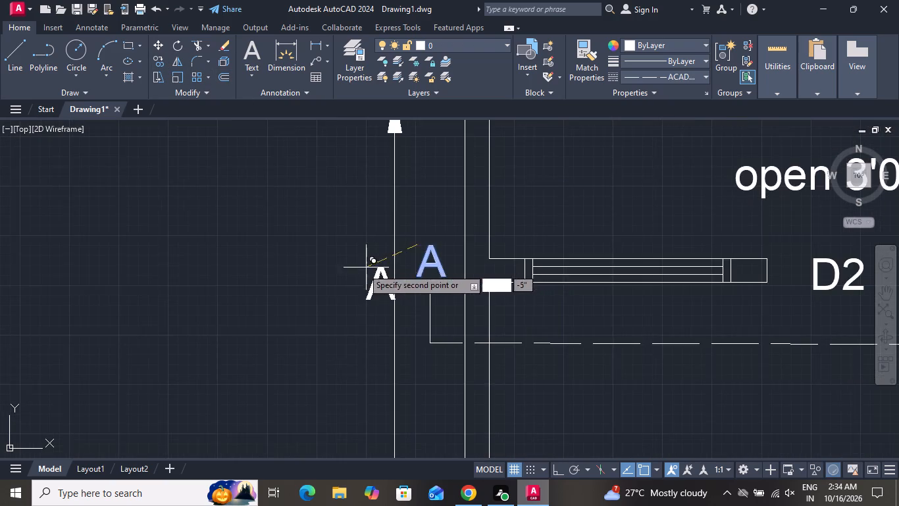
scroll(361, 269, "down", 1)
scroll(294, 262, "down", 3)
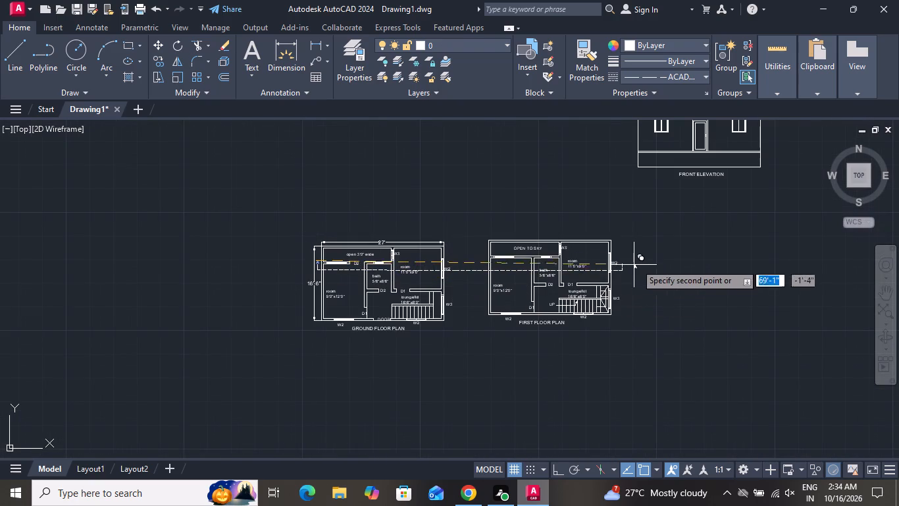
scroll(638, 254, "up", 1)
scroll(637, 254, "down", 1)
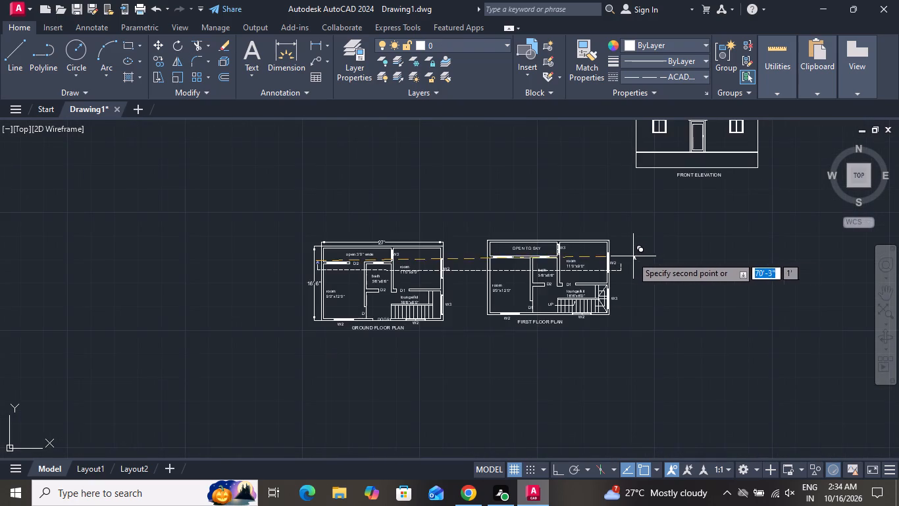
scroll(602, 258, "up", 5)
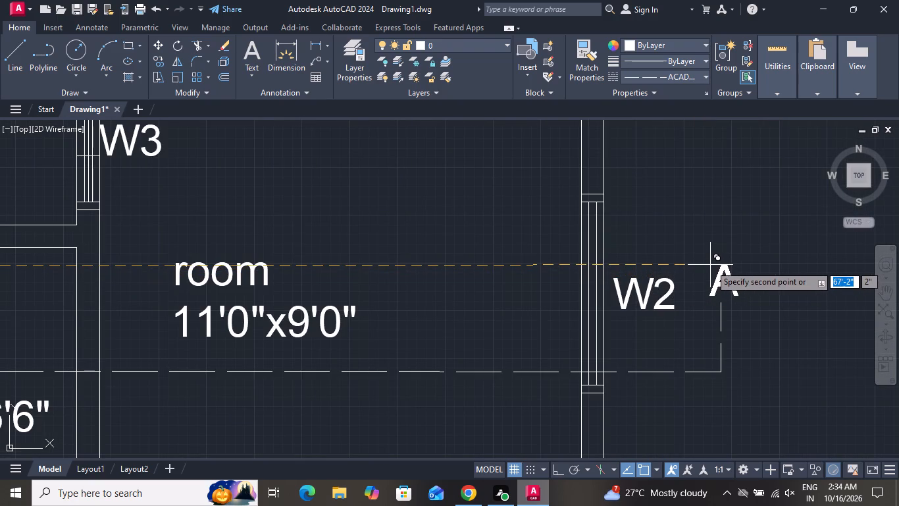
left_click(710, 265)
right_click(710, 265)
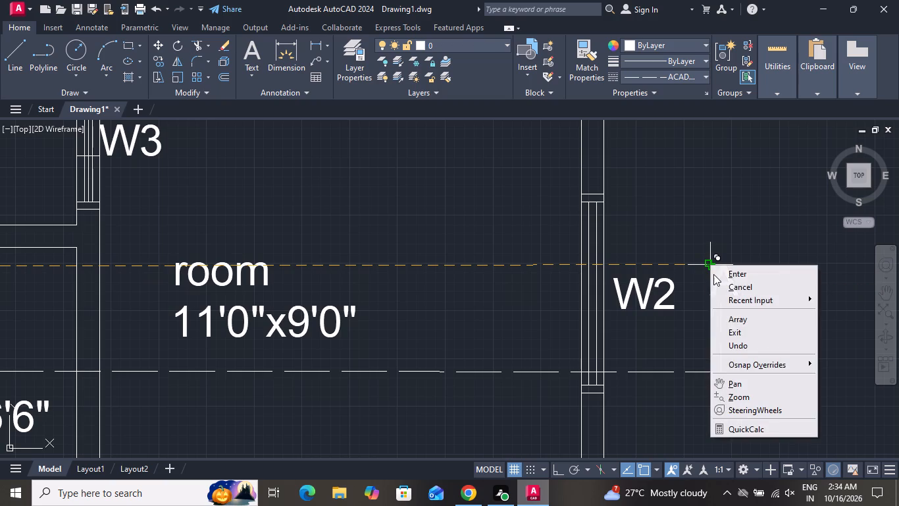
left_click(717, 283)
Examine the copied front elevation, from its roof and windows down to the plinth and title.
scroll(607, 271, "down", 3)
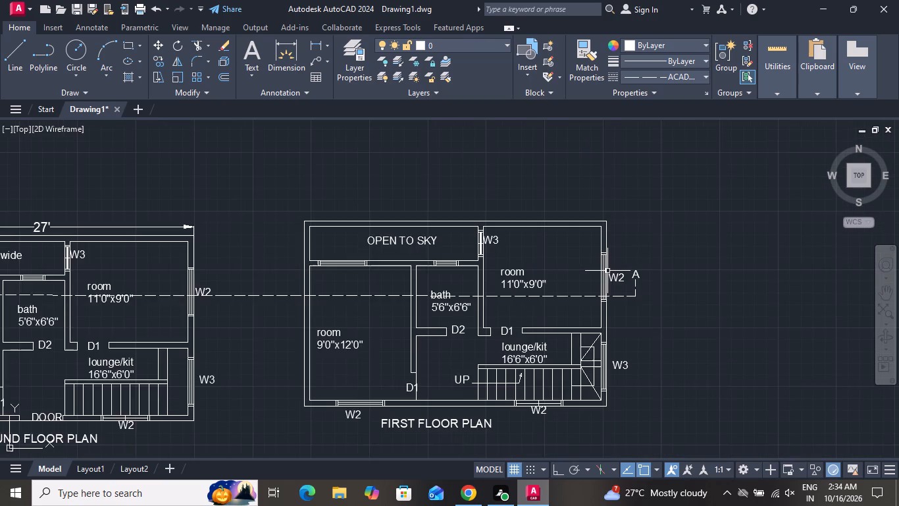
scroll(607, 271, "down", 3)
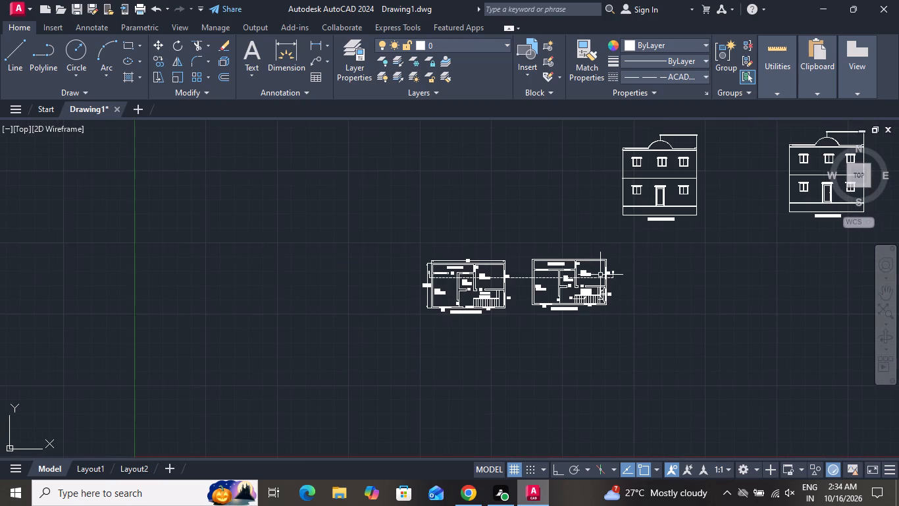
scroll(592, 278, "down", 2)
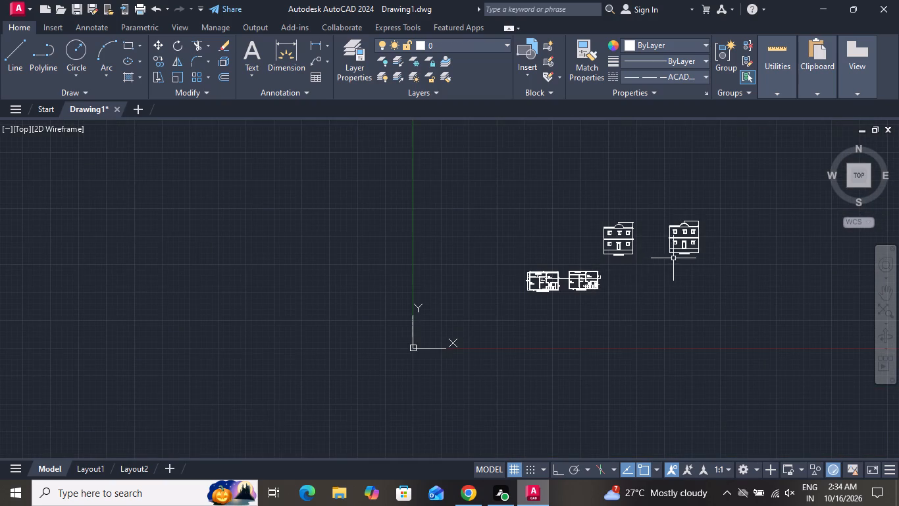
scroll(707, 248, "up", 3)
scroll(621, 144, "up", 2)
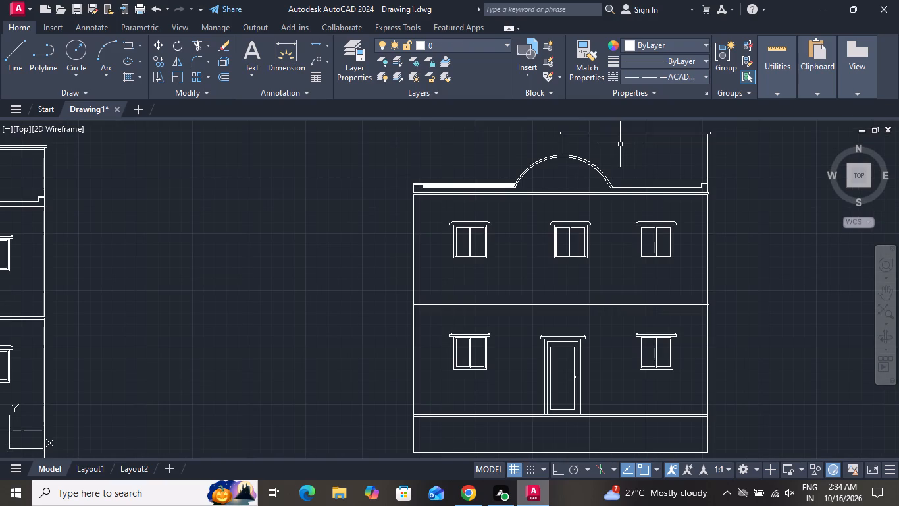
scroll(566, 341, "up", 1)
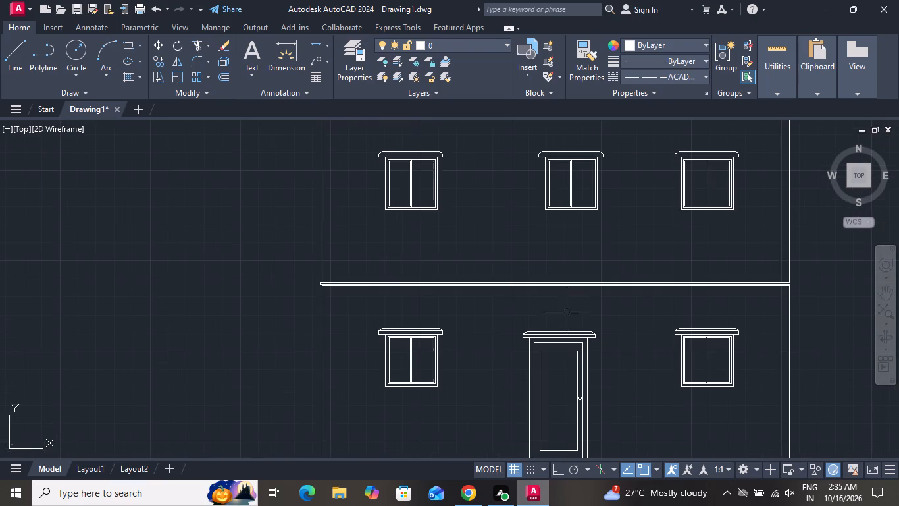
scroll(569, 296, "down", 1)
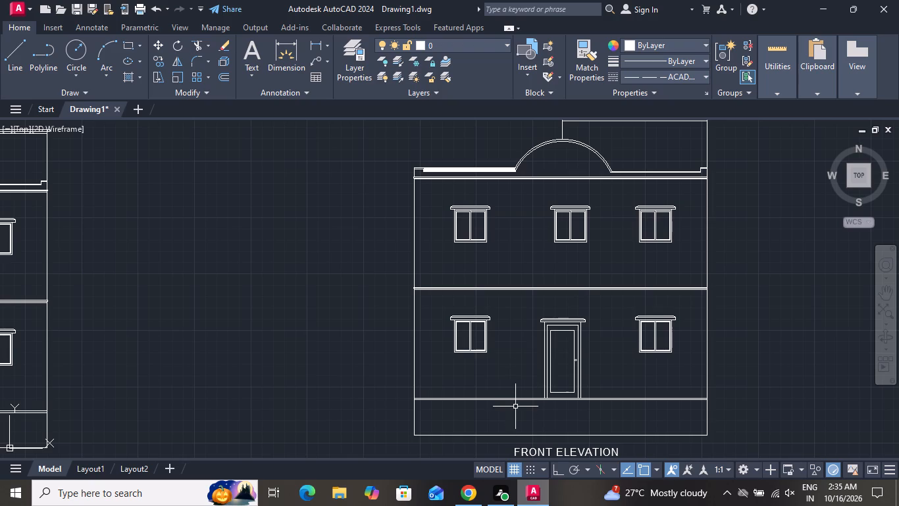
scroll(515, 406, "up", 1)
scroll(515, 406, "down", 1)
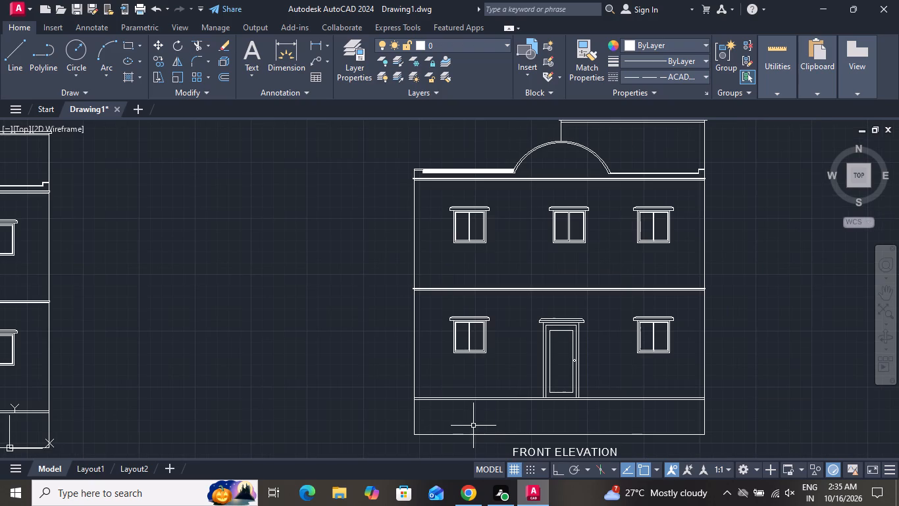
scroll(471, 371, "down", 1)
scroll(467, 439, "up", 2)
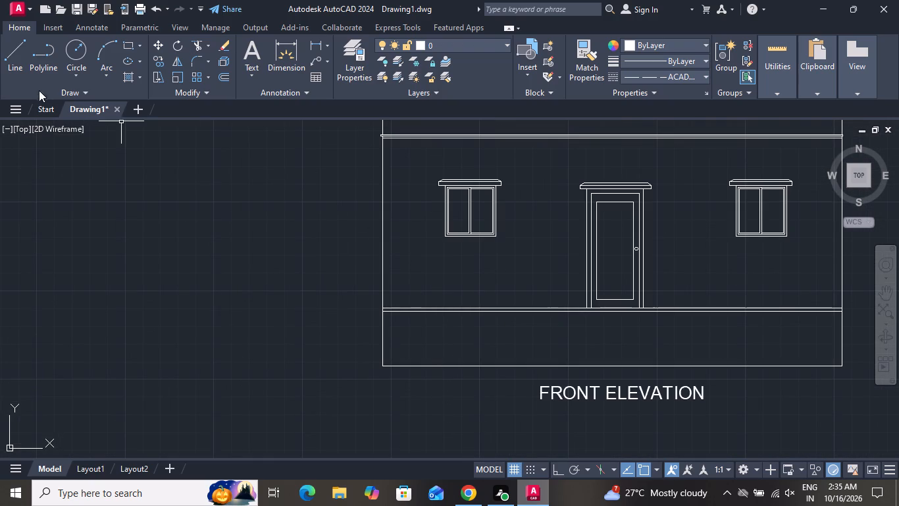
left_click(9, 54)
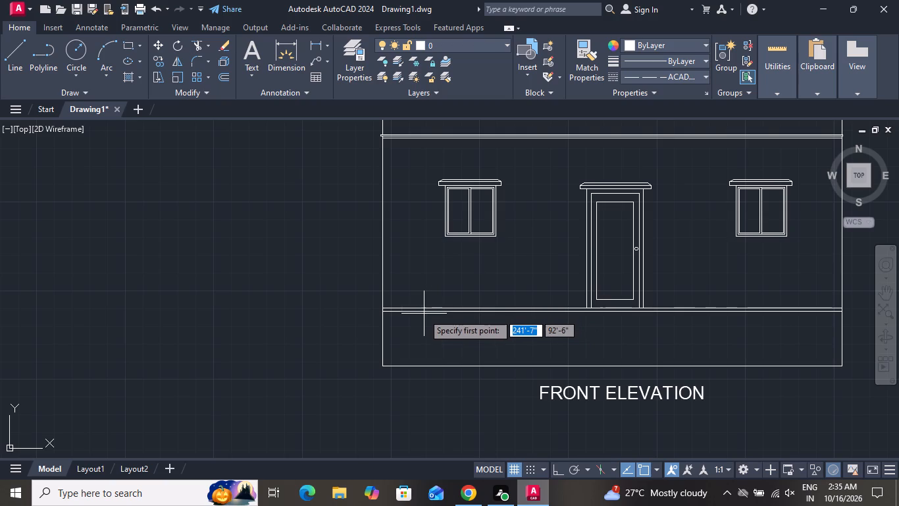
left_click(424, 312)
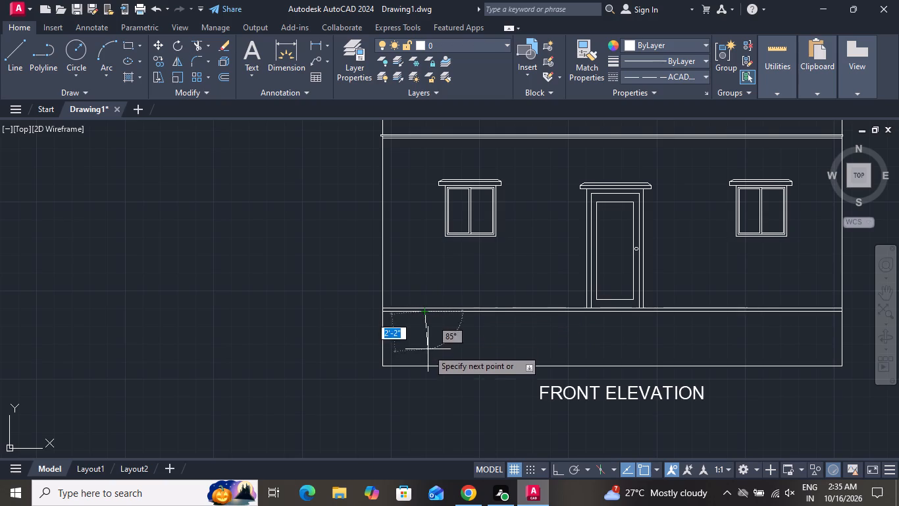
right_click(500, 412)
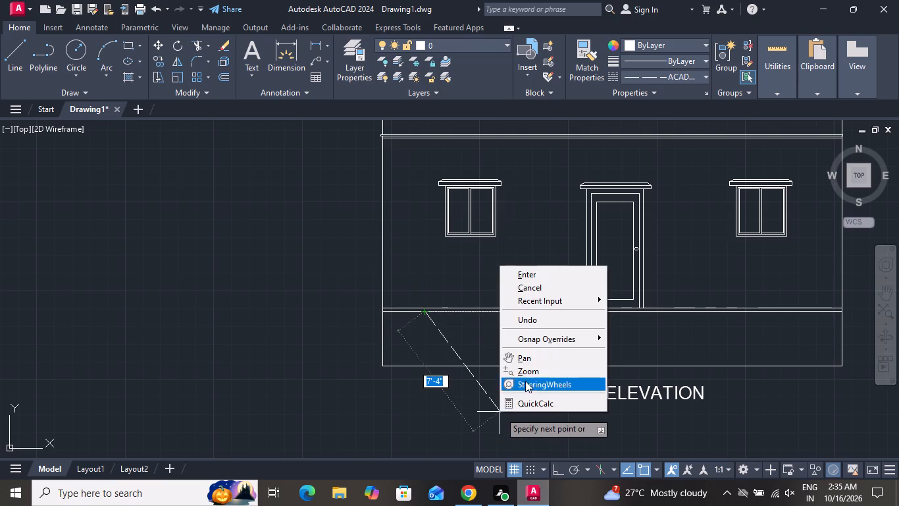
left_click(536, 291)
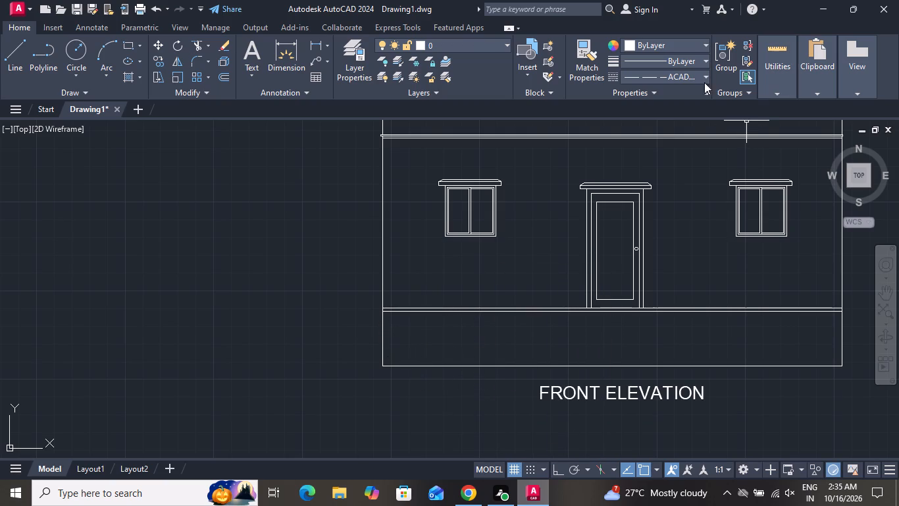
Set the linetype to ByLayer and draw a vertical line from the plinth's top line to its base, slightly in from the left wall.
left_click(677, 74)
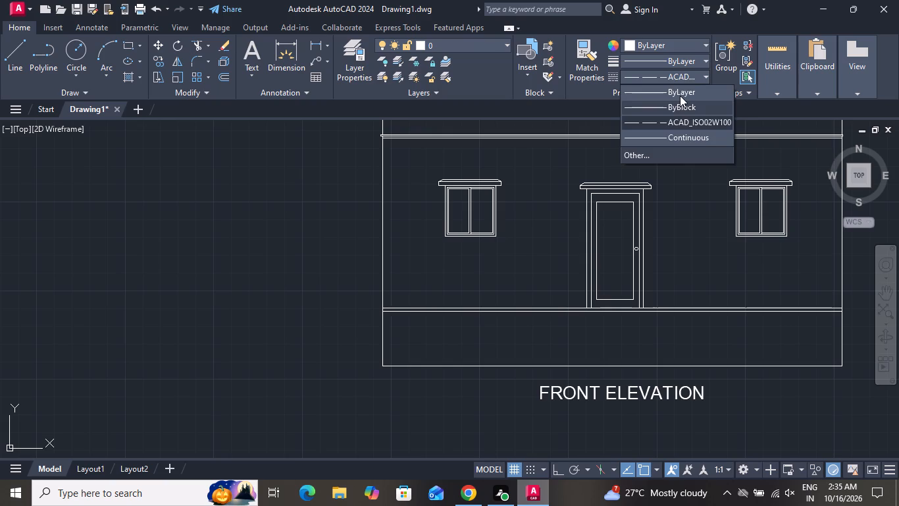
left_click(680, 96)
left_click(7, 67)
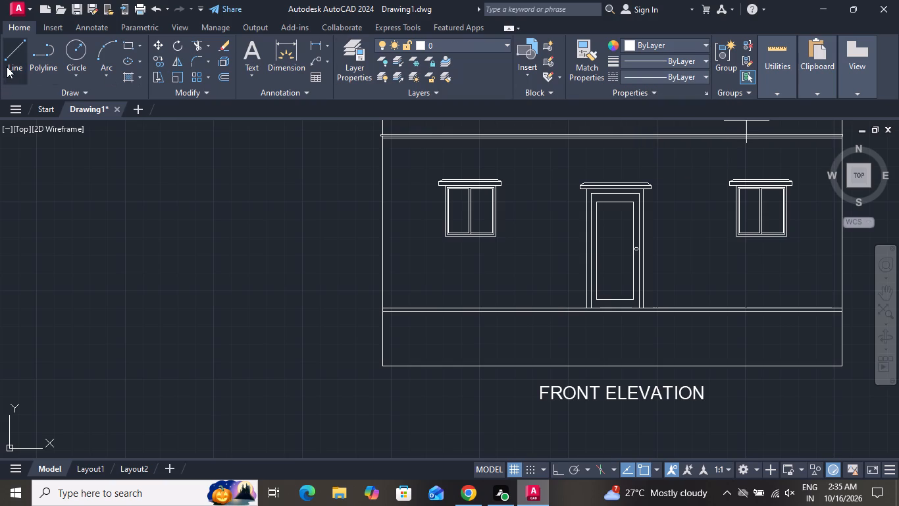
left_click(426, 312)
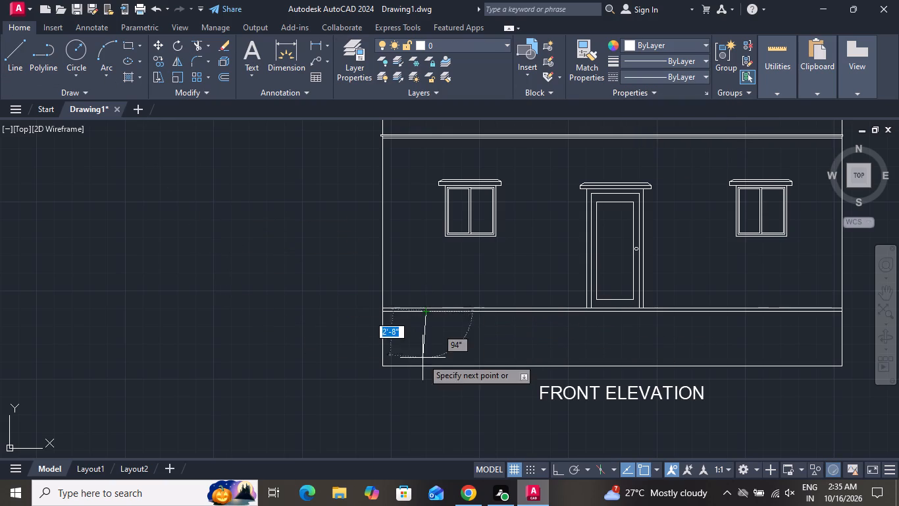
left_click(560, 470)
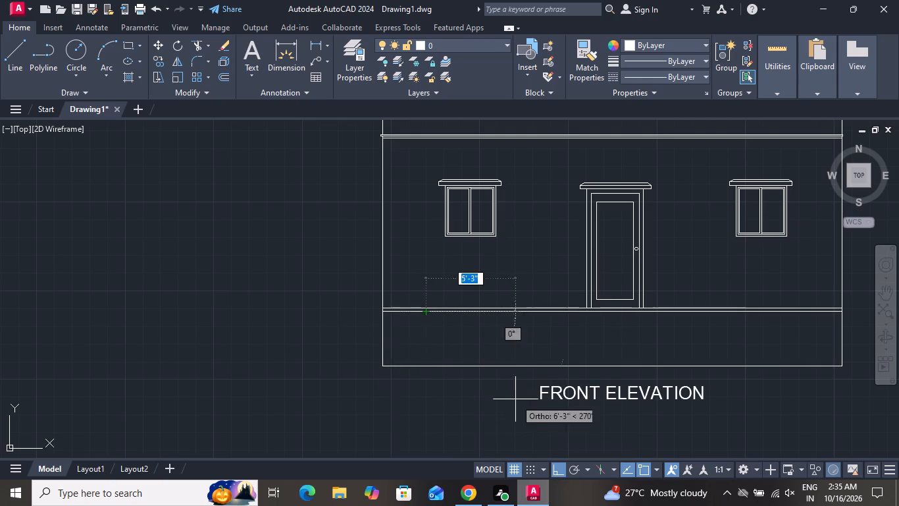
left_click(428, 362)
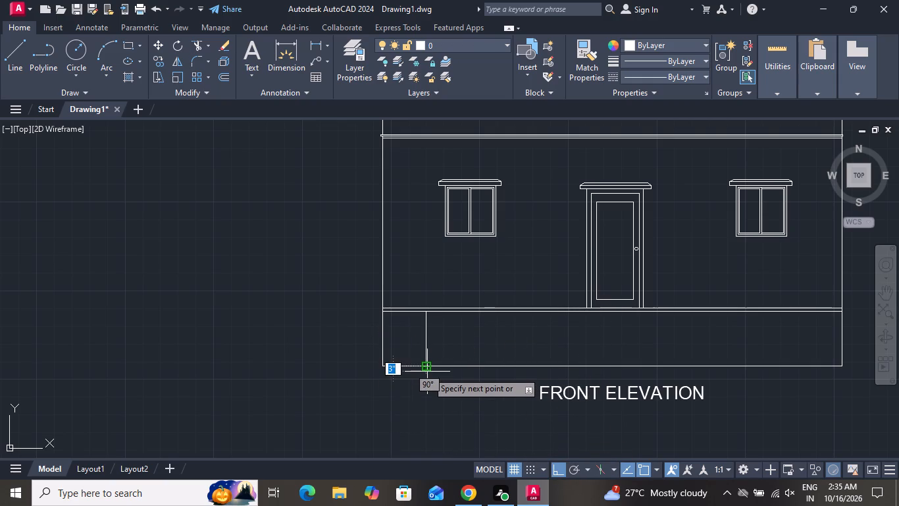
scroll(423, 371, "up", 4)
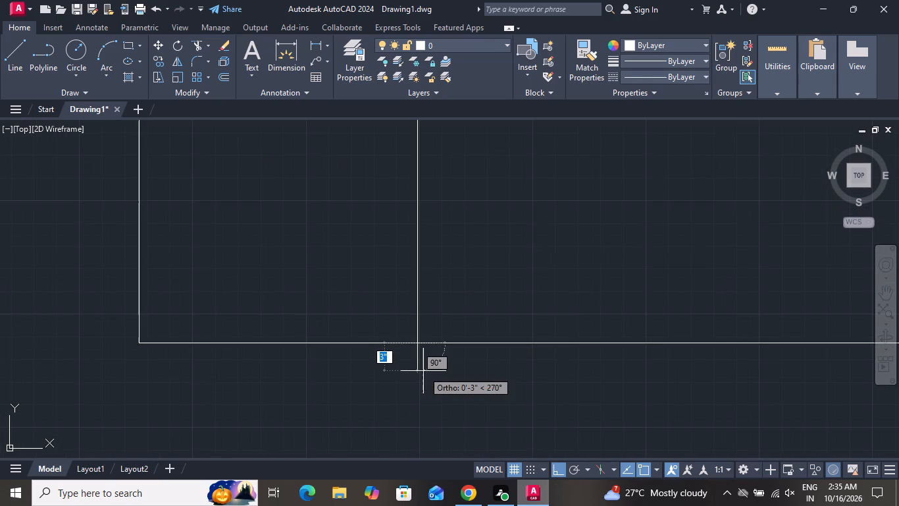
left_click(421, 345)
right_click(421, 345)
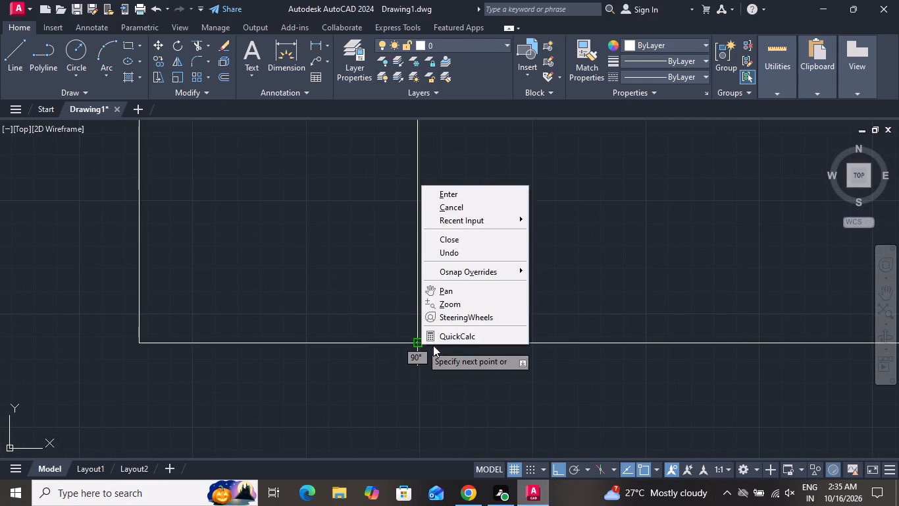
left_click(456, 209)
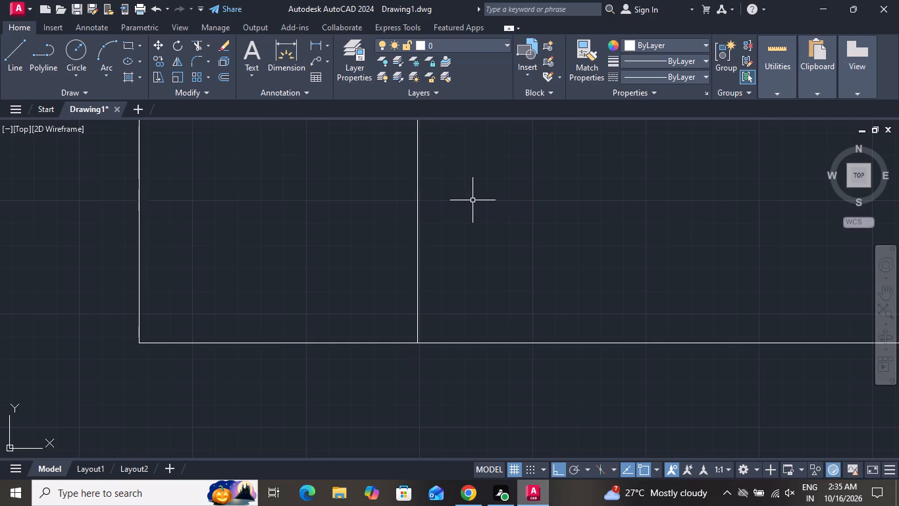
Draw a break line starting just outside the plinth's bottom-left corner along the base, with a zigzag whose diagonal is about 10" at 60°.
left_click(14, 55)
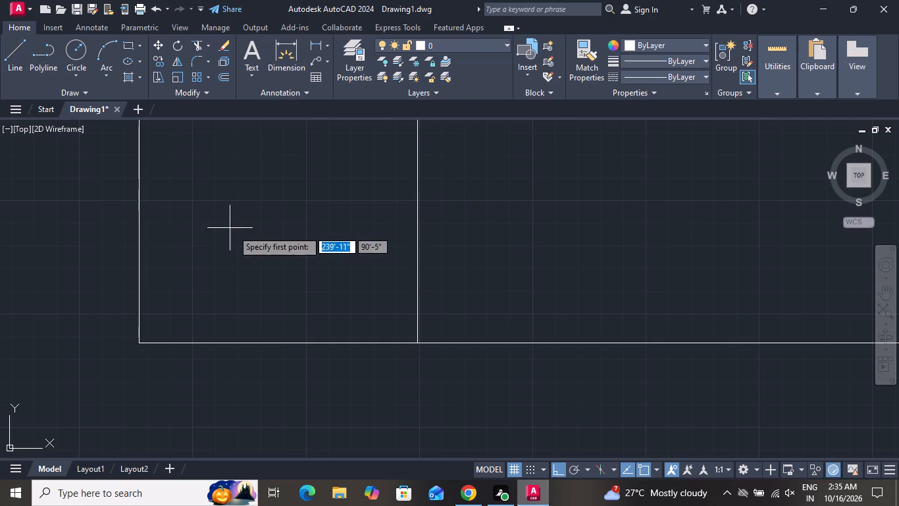
scroll(238, 238, "down", 1)
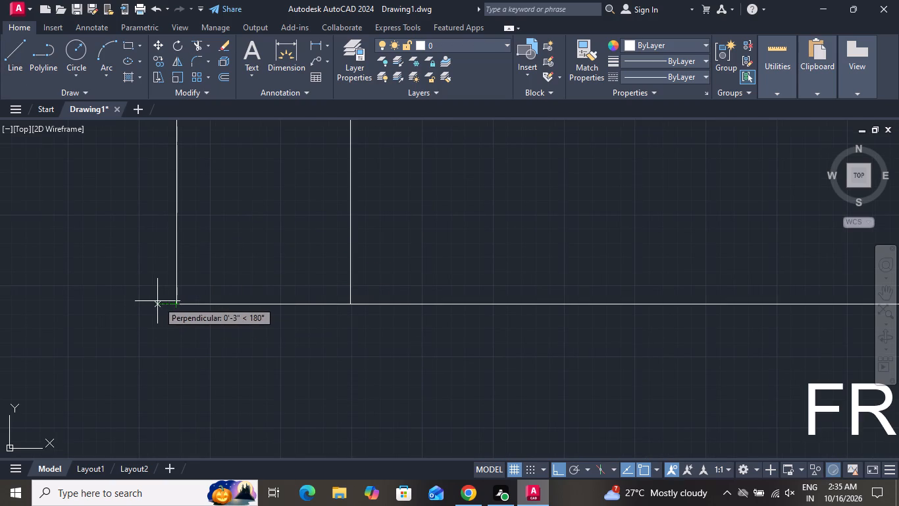
left_click(140, 302)
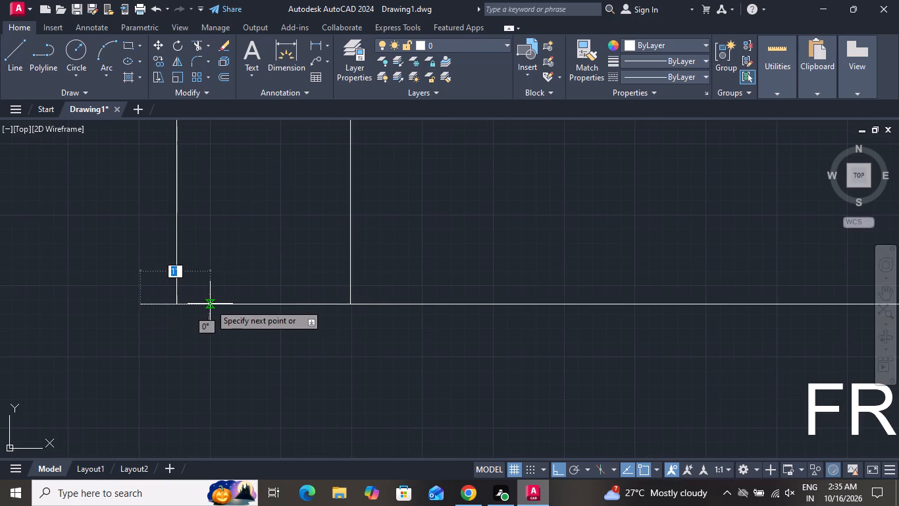
left_click(224, 304)
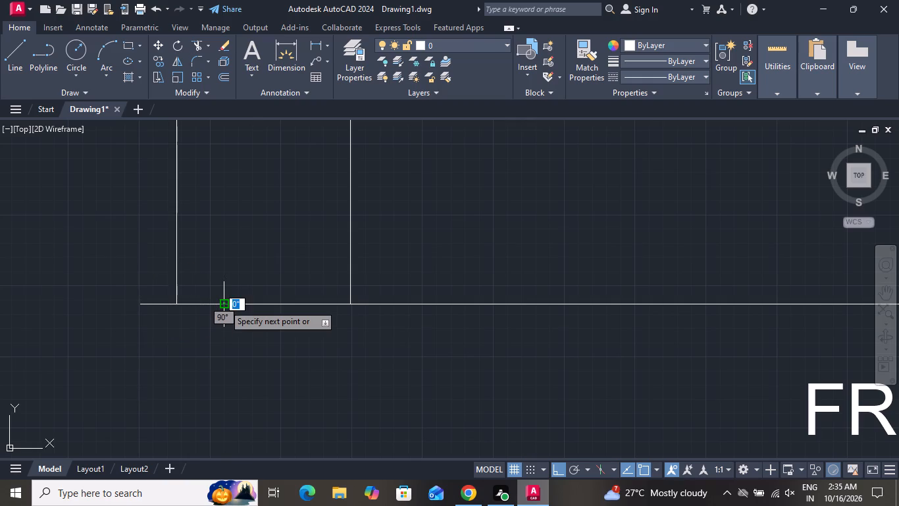
left_click(229, 332)
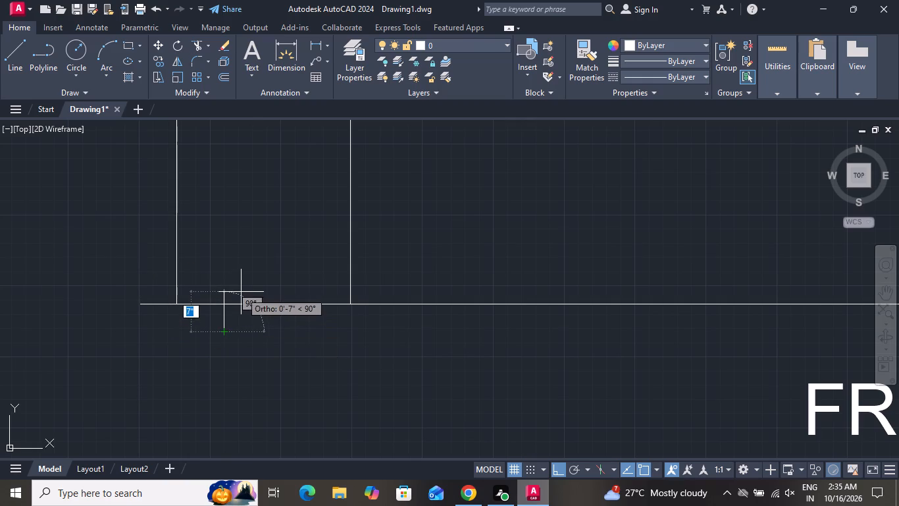
left_click(563, 464)
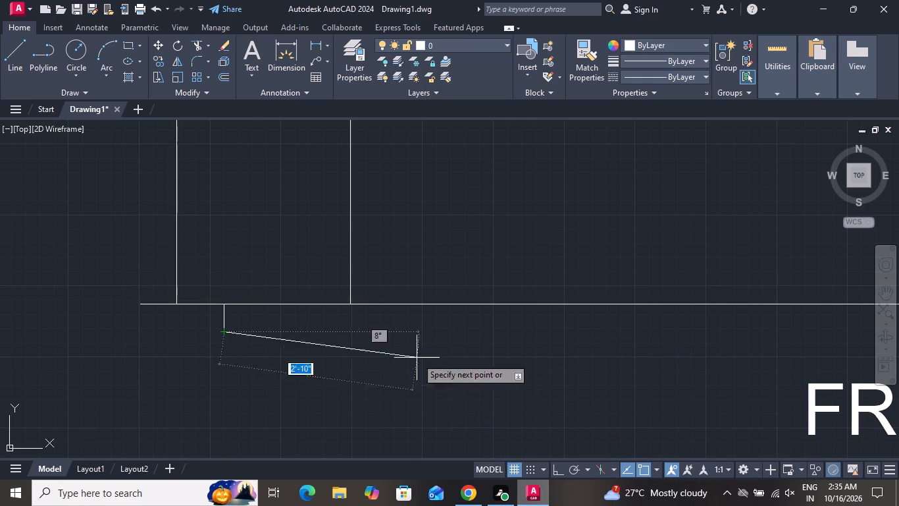
left_click(253, 283)
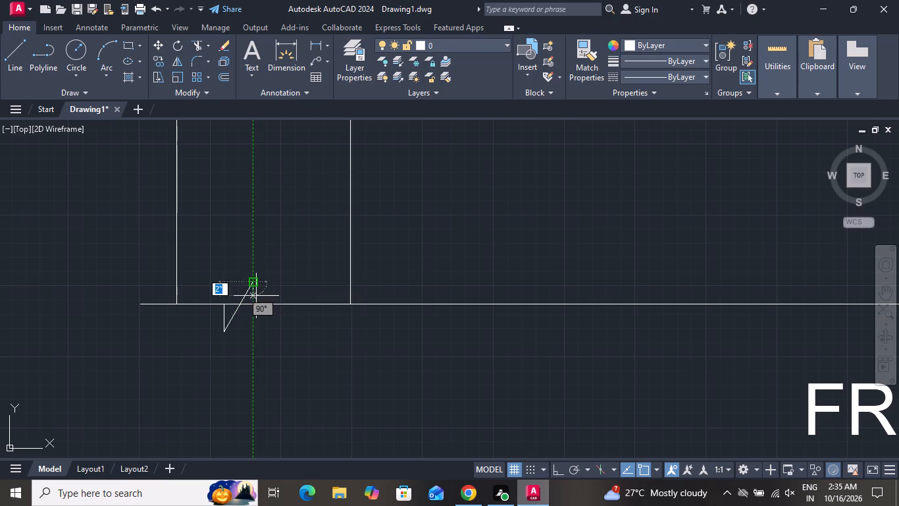
left_click(258, 306)
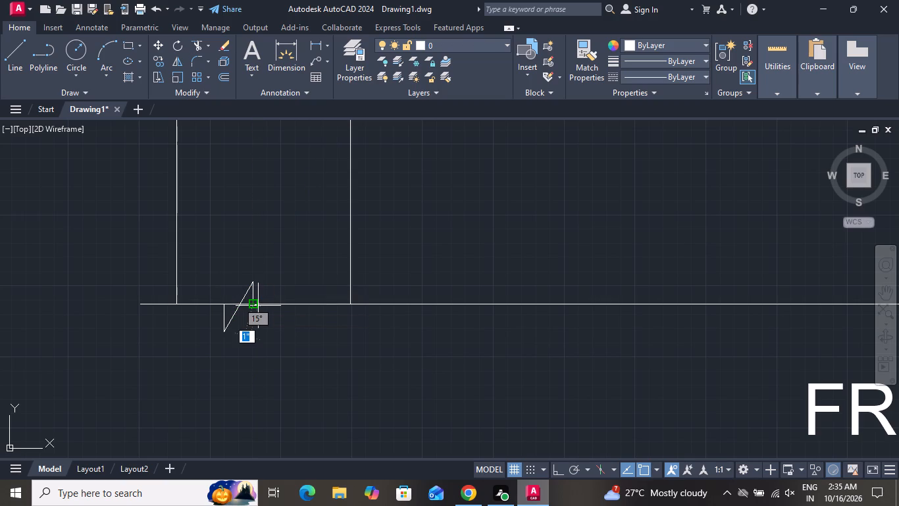
right_click(258, 306)
left_click(278, 326)
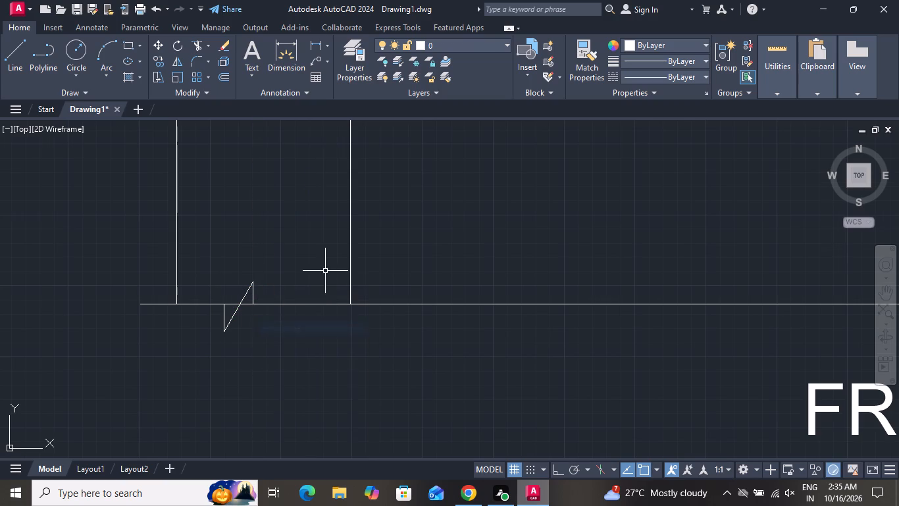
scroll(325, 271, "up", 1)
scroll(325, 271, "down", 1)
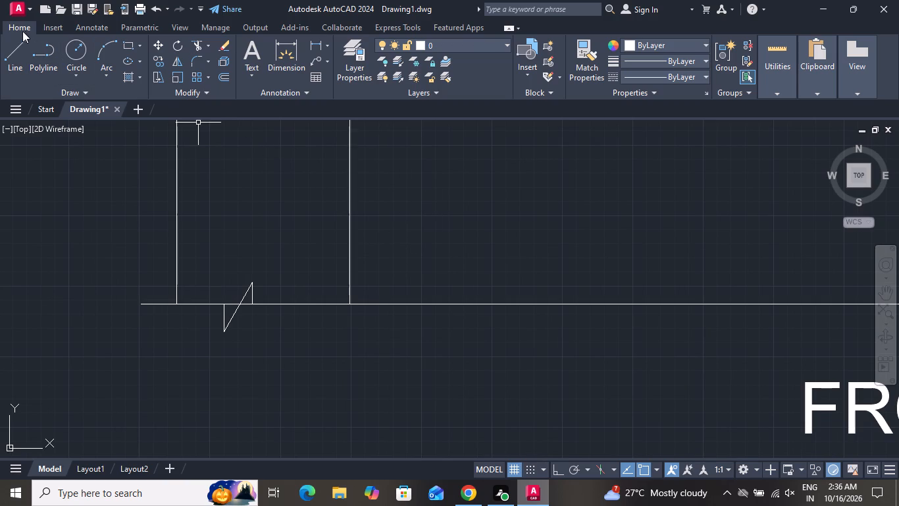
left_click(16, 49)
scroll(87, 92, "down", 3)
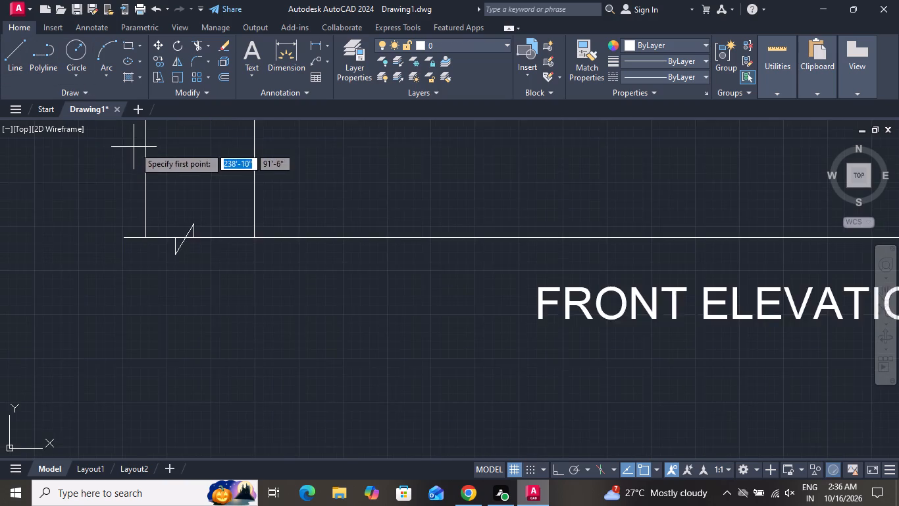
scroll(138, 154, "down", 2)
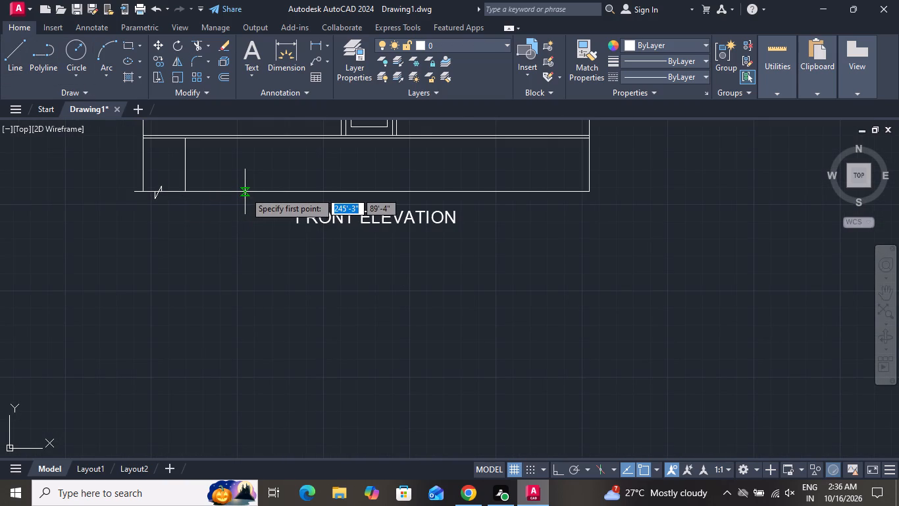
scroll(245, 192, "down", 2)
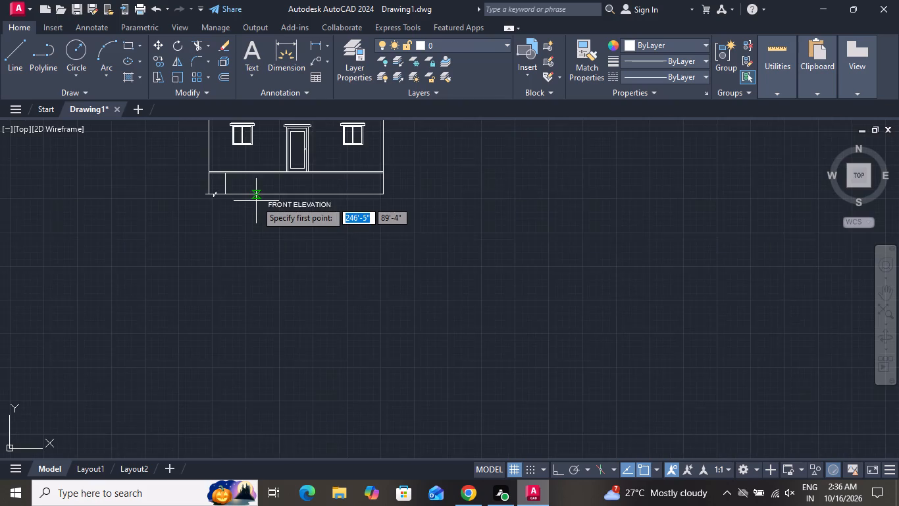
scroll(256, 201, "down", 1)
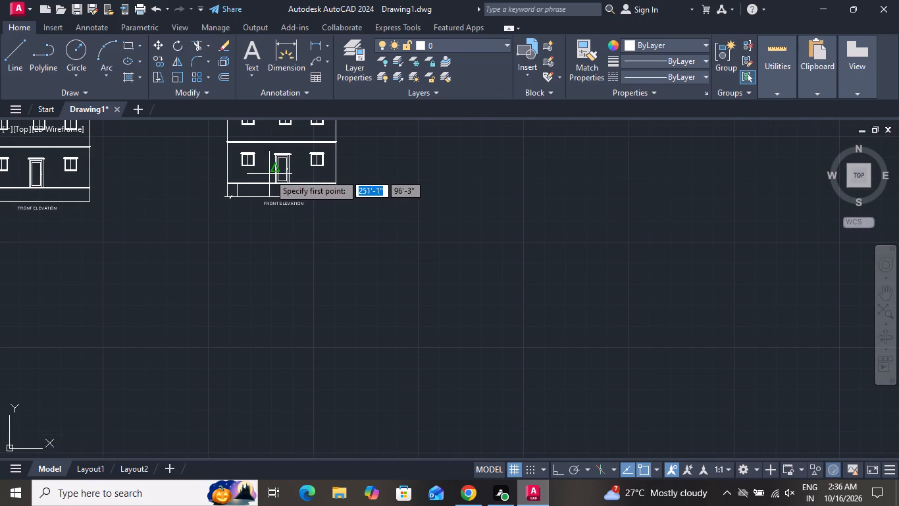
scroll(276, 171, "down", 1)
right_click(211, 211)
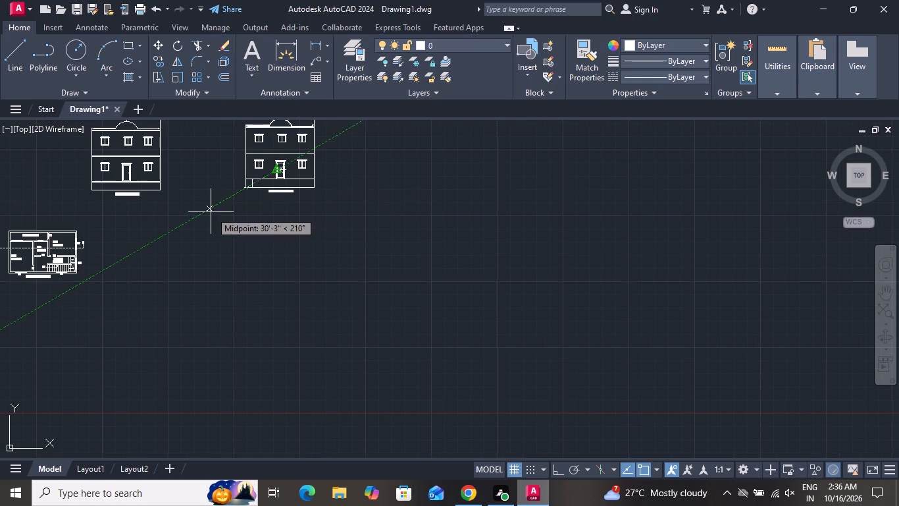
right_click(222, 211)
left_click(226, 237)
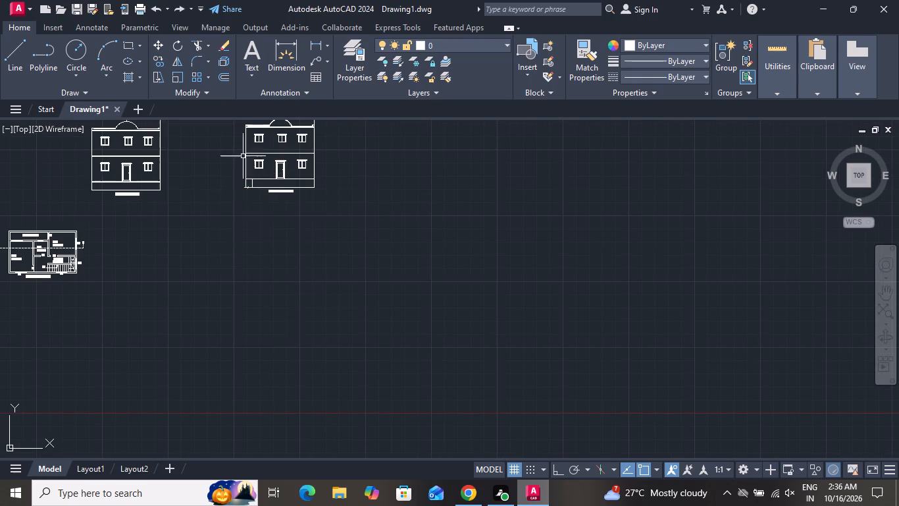
Offset the copied elevation's ground-floor left wall line 6" inward.
scroll(250, 135, "up", 3)
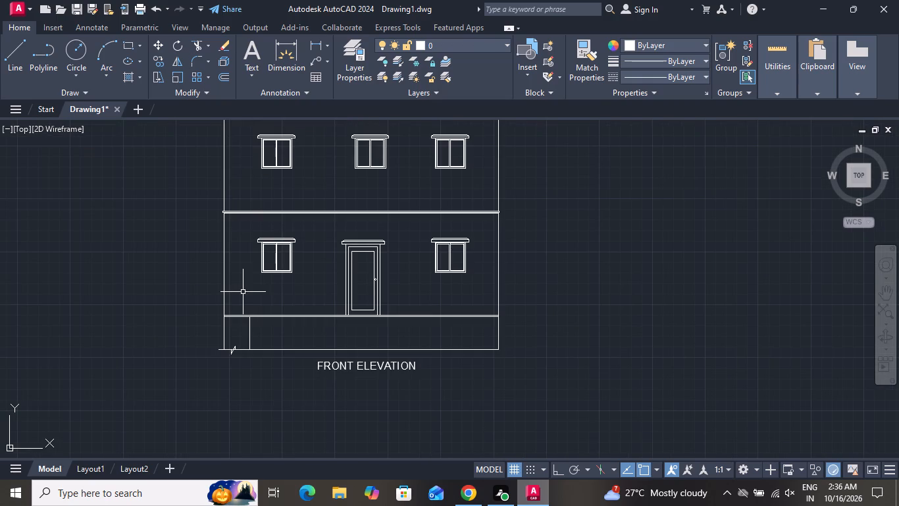
type("O 6")
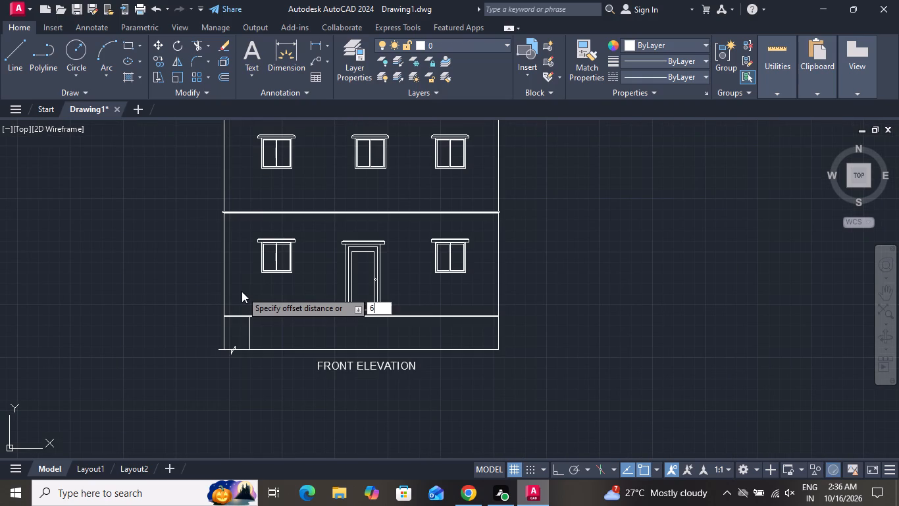
key("shift+quotedbl")
key("Return")
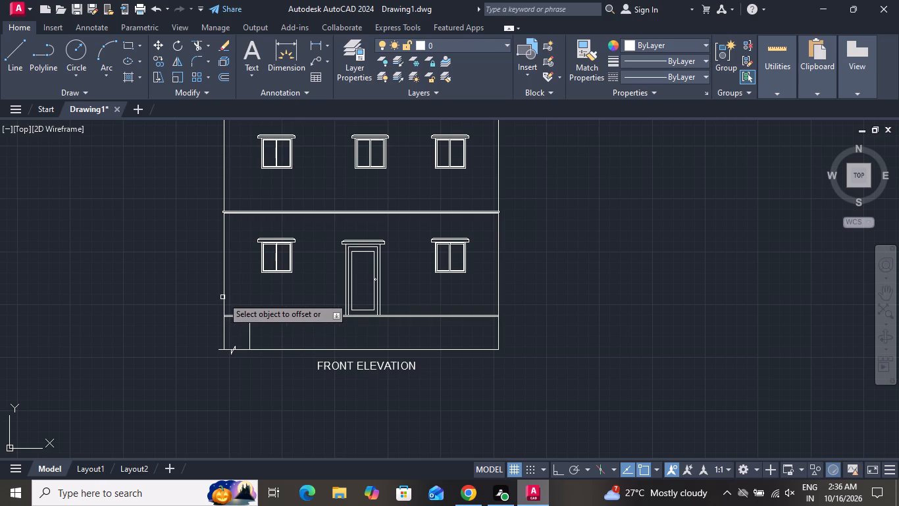
left_click(222, 297)
left_click(235, 295)
right_click(241, 295)
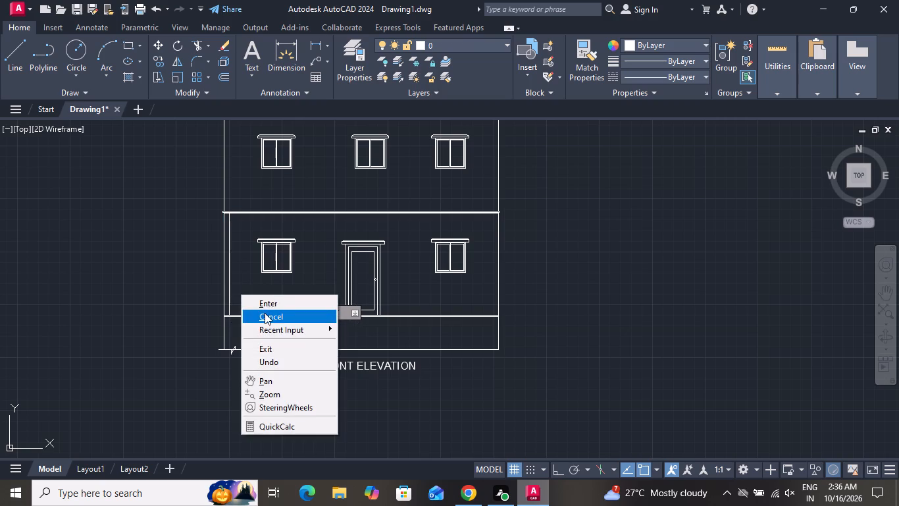
left_click(265, 313)
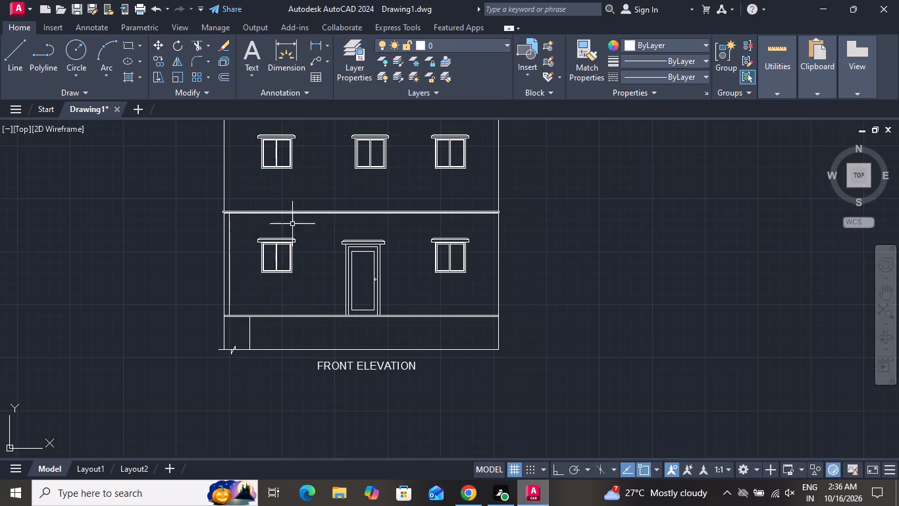
Delete the ground-floor door and left window from the copied front elevation.
left_click(401, 235)
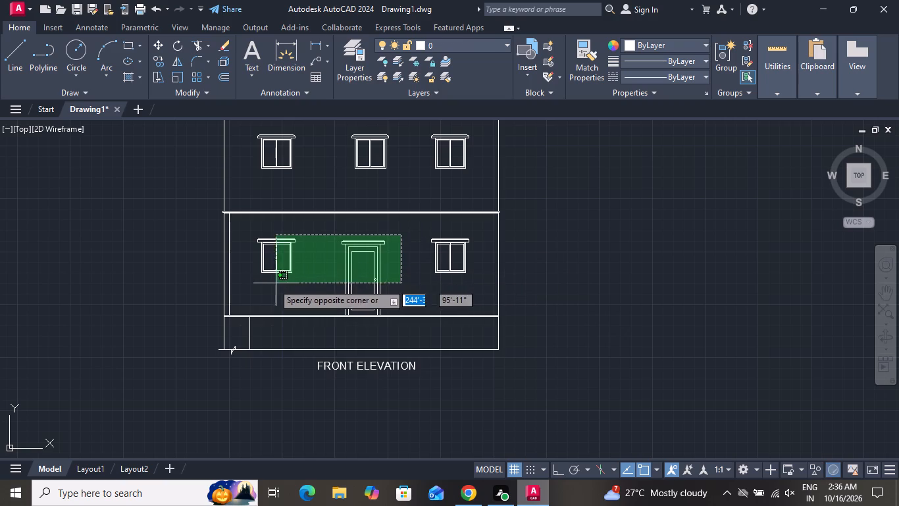
left_click(270, 283)
key("Delete")
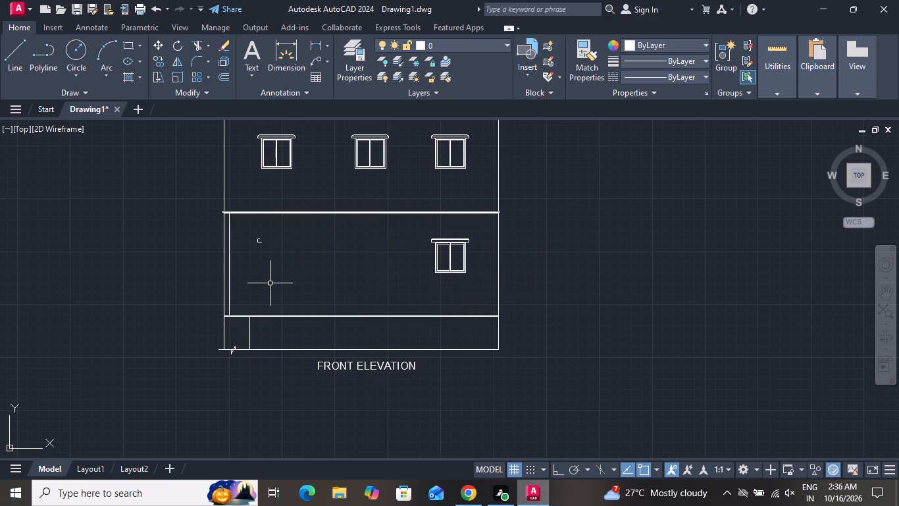
Examine the ground and first floor plans along section line A-A for the room widths and wall positions.
scroll(270, 283, "down", 4)
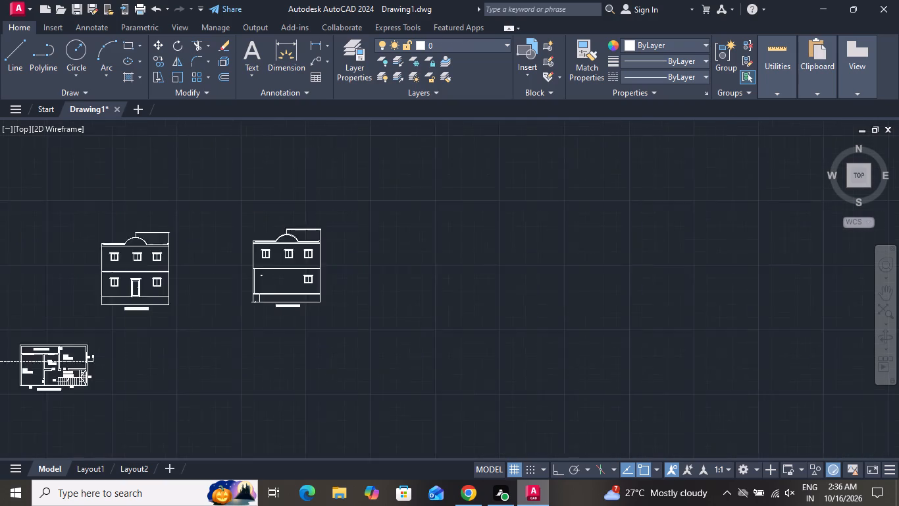
scroll(92, 335, "up", 4)
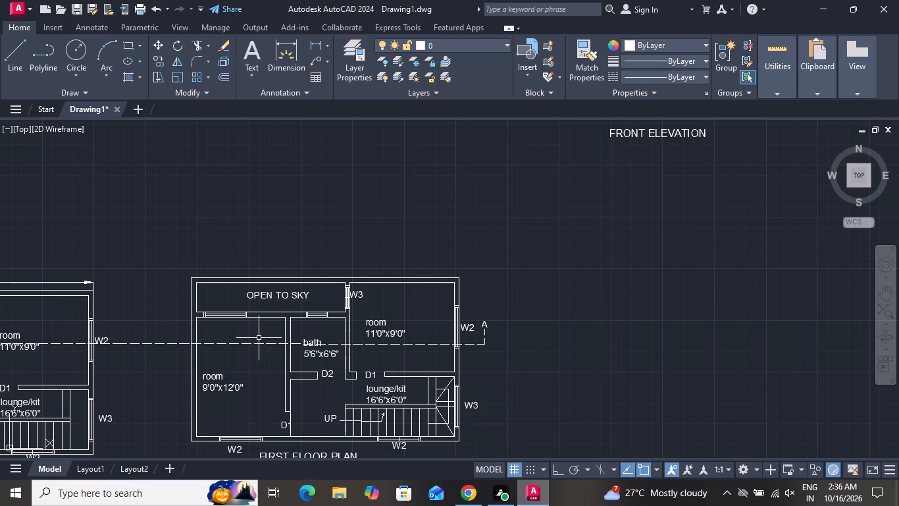
scroll(259, 339, "down", 2)
scroll(116, 336, "up", 2)
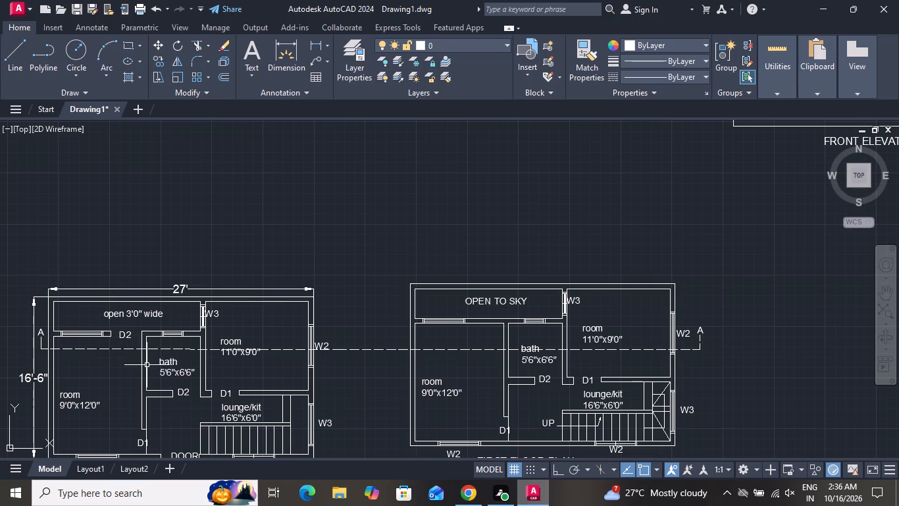
scroll(147, 365, "down", 1)
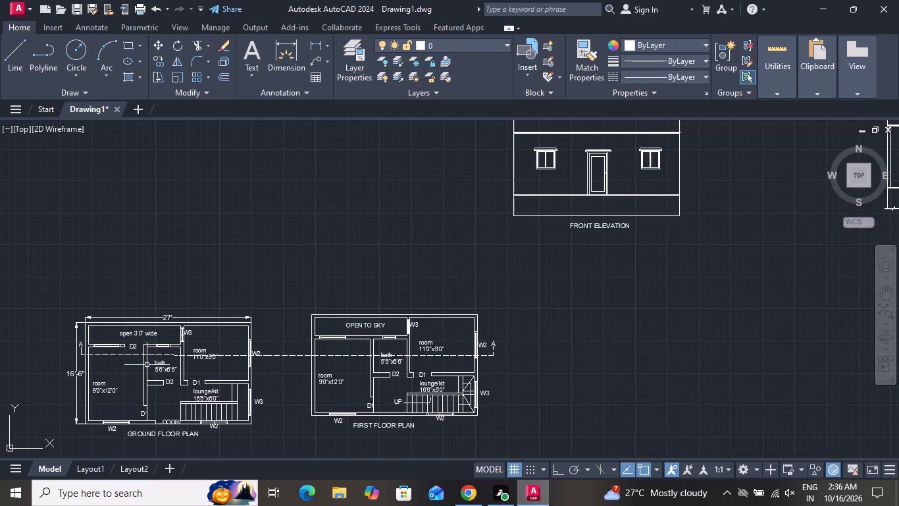
scroll(523, 252, "down", 1)
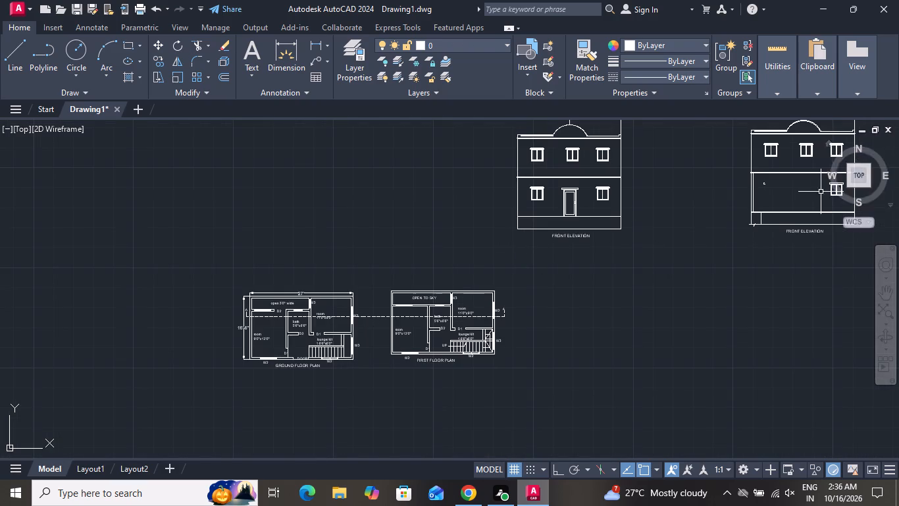
Delete the small leftover fragment inside the ground floor of the copied elevation.
scroll(819, 192, "up", 3)
left_click_drag(618, 132, 614, 148)
left_click(604, 192)
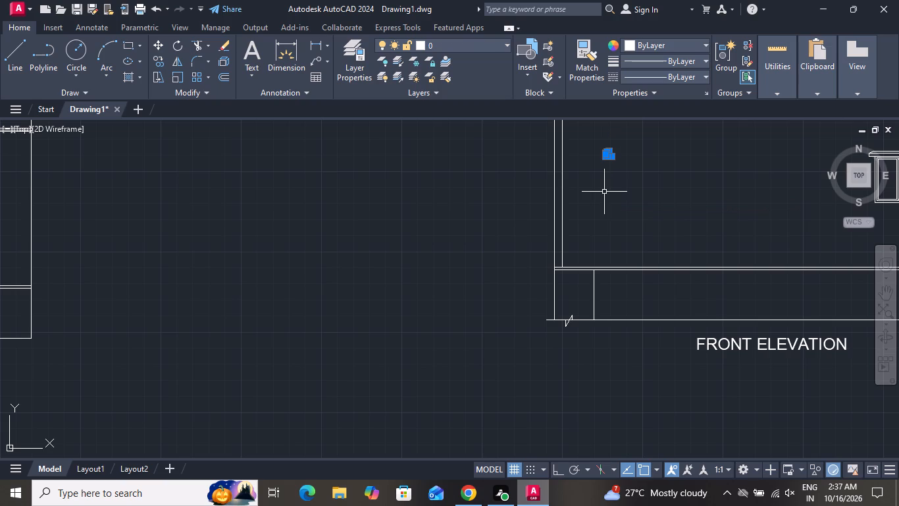
key("Delete")
Offset the inner line of the copied elevation's ground-floor left wall 9' into the room.
type("O")
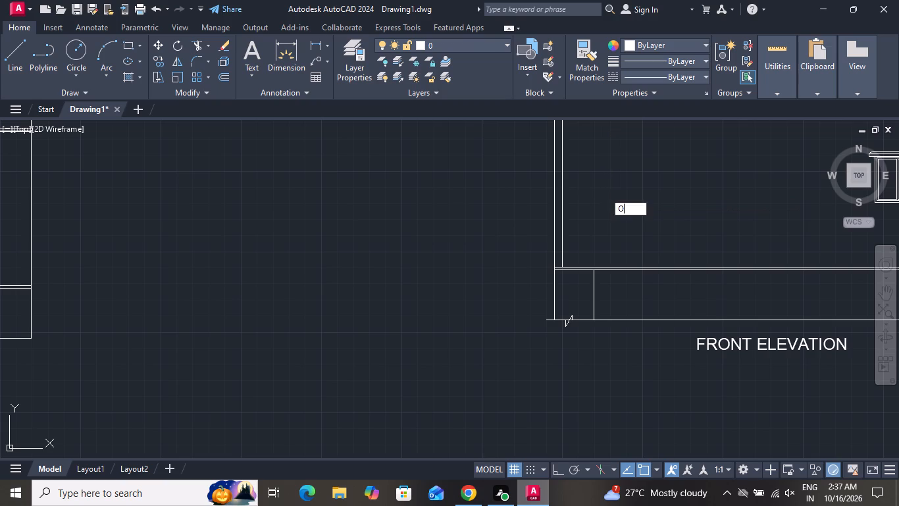
key("space")
type("9'")
key("Return")
scroll(604, 192, "down", 2)
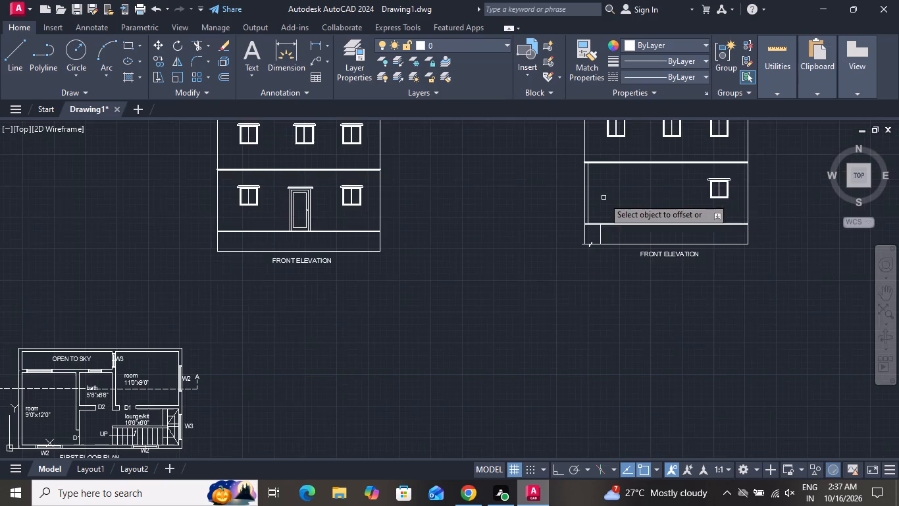
scroll(652, 213, "up", 2)
left_click(501, 182)
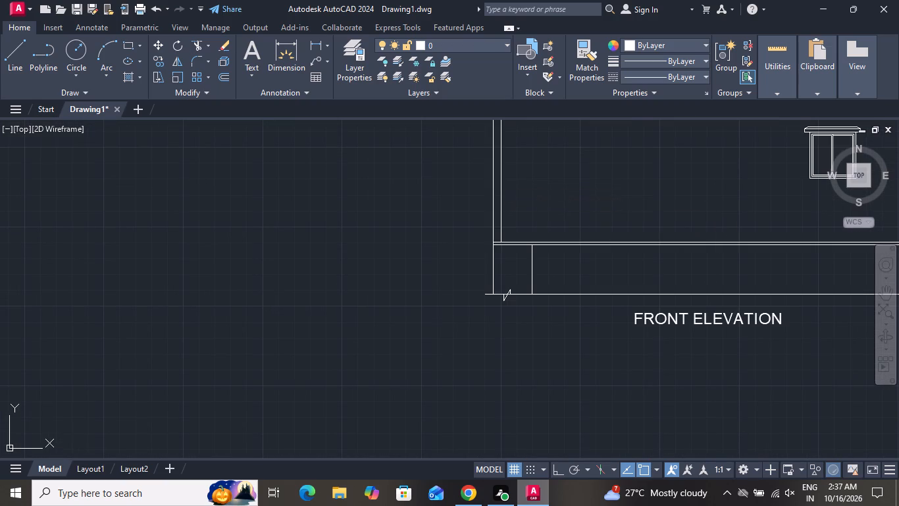
left_click(540, 186)
scroll(559, 221, "down", 1)
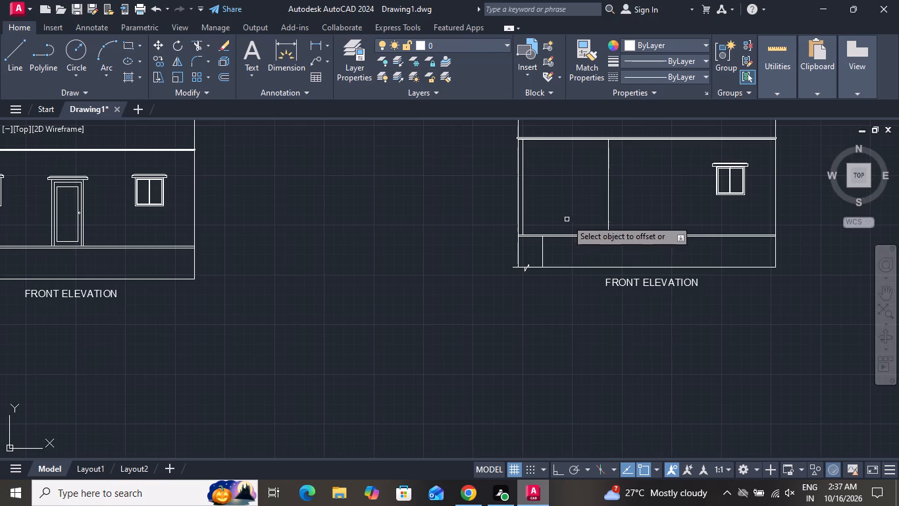
right_click(595, 212)
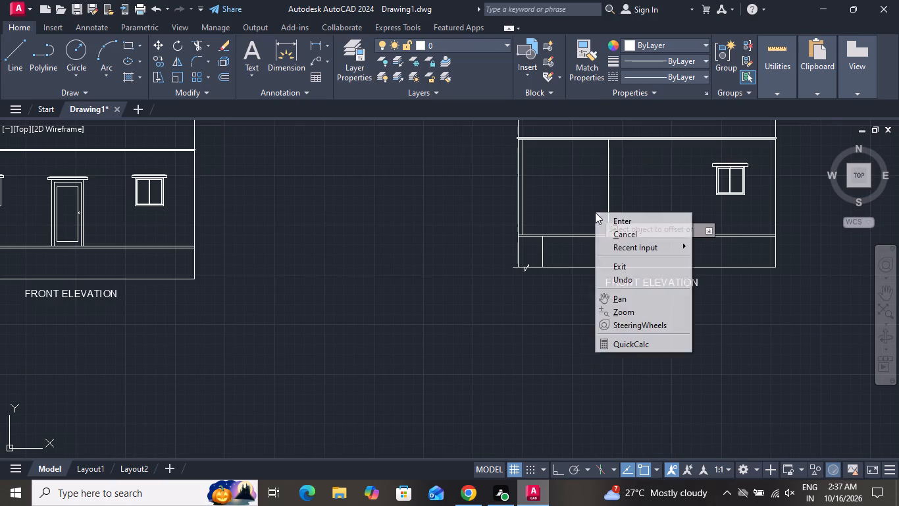
left_click(611, 232)
Offset the new ground-floor partition line 6" to its left and 6" to its right.
type("O 6")
key("Return")
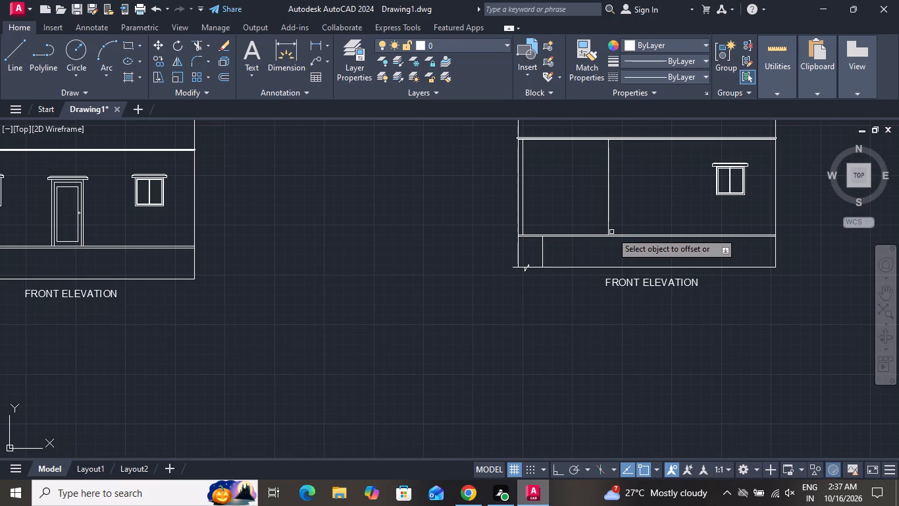
key("shift+quotedbl")
key("Return")
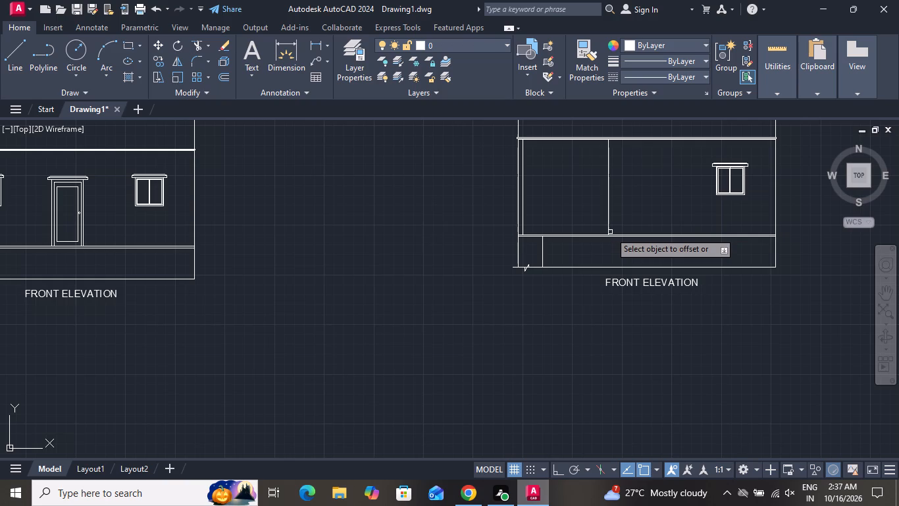
key("Escape")
type("O 6")
key("shift+quotedbl")
key("Return")
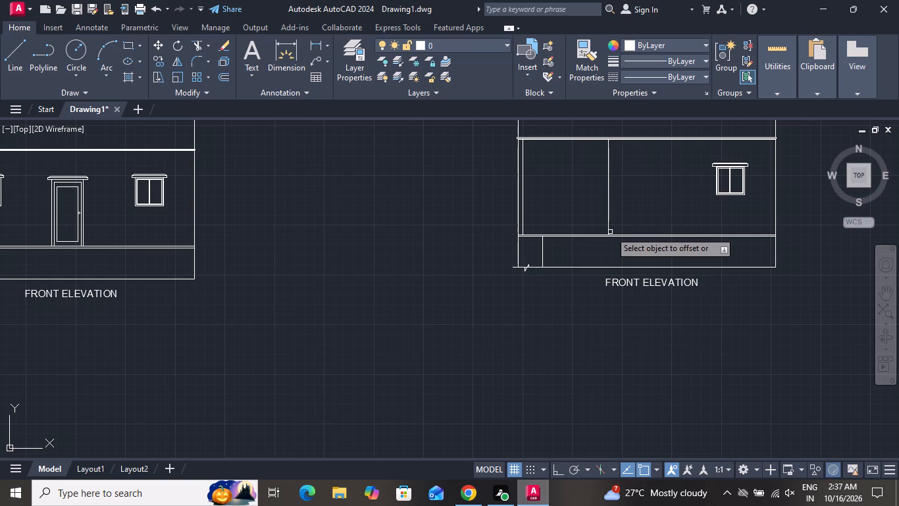
left_click(609, 221)
left_click(615, 217)
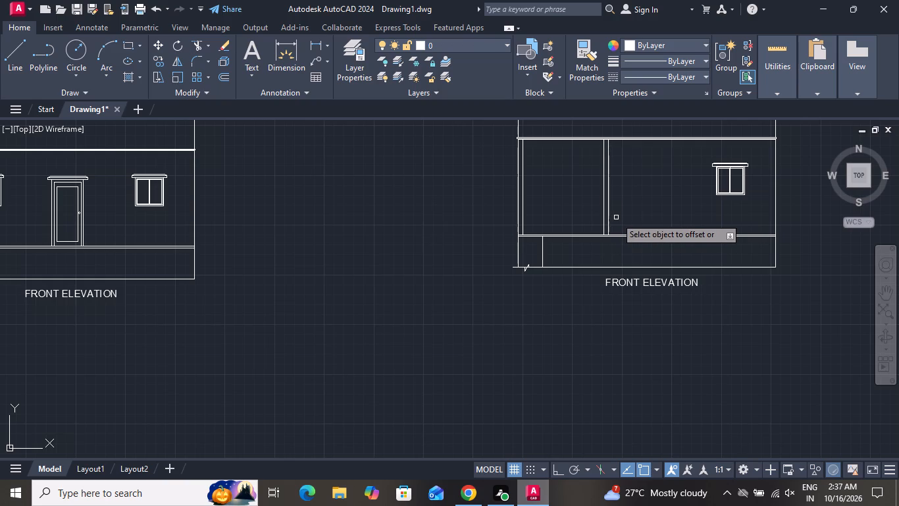
scroll(609, 214, "up", 1)
left_click(605, 215)
left_click(646, 226)
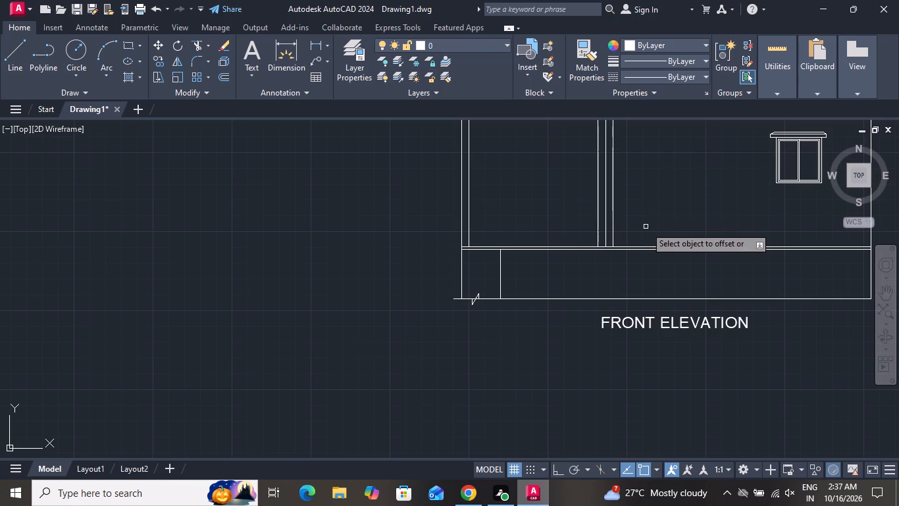
right_click(637, 231)
left_click(647, 258)
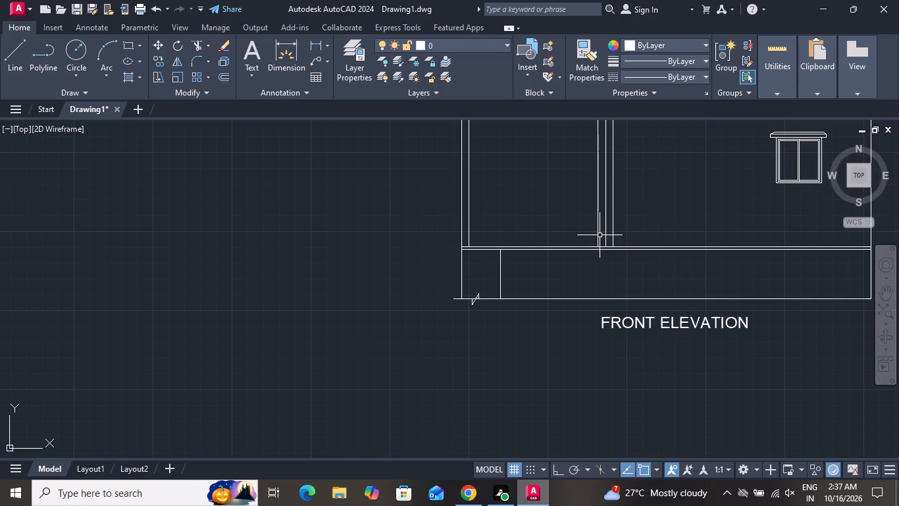
Delete the leftmost of the three partition lines, leaving a 6" thick wall.
left_click(598, 234)
key("Delete")
Trim the ground-floor floor line between the two partition wall lines.
scroll(598, 234, "down", 2)
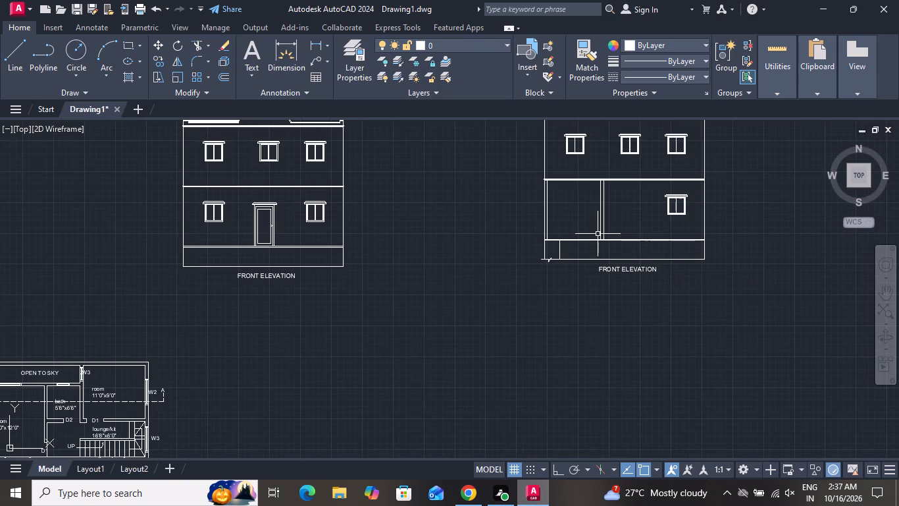
left_click(190, 41)
scroll(601, 238, "up", 1)
scroll(601, 238, "down", 1)
scroll(601, 238, "up", 5)
scroll(575, 244, "down", 1)
scroll(575, 244, "up", 1)
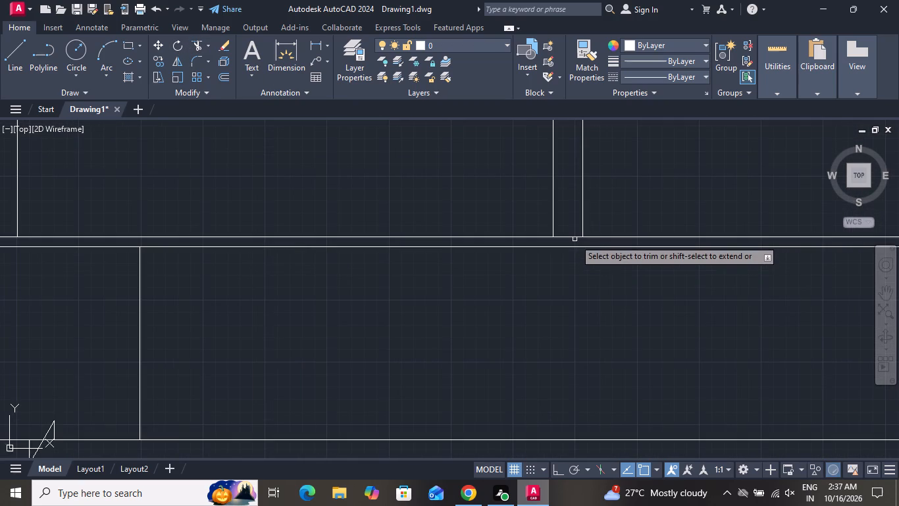
left_click(575, 239)
scroll(565, 288, "down", 1)
scroll(565, 288, "up", 1)
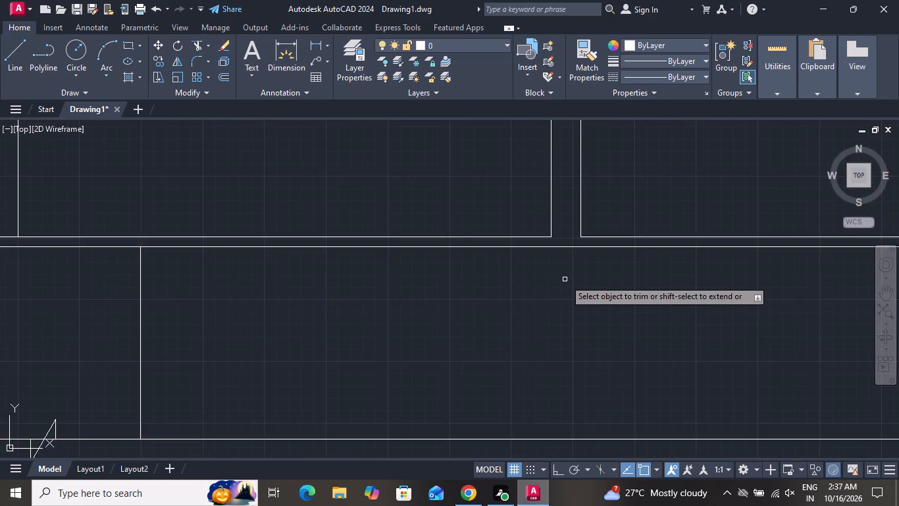
Trim the ground-floor ceiling line between the two partition wall lines.
scroll(565, 277, "down", 4)
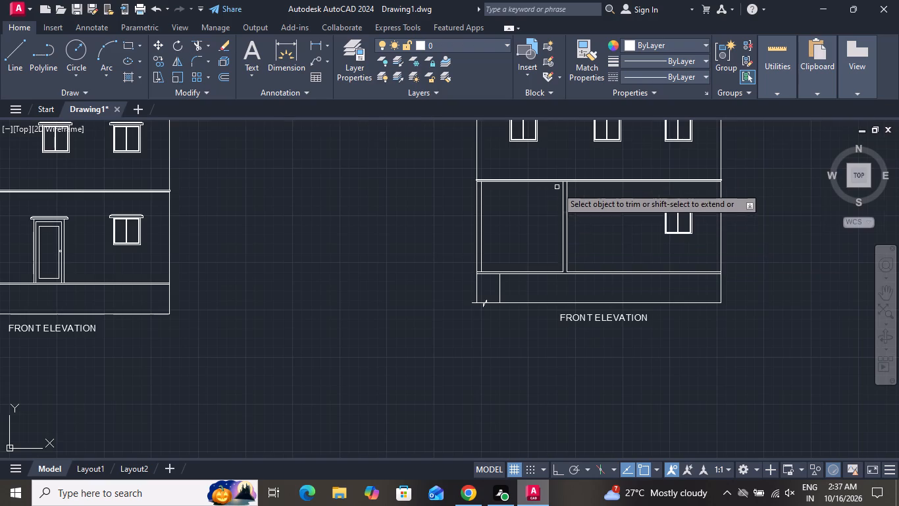
scroll(557, 187, "up", 4)
scroll(579, 167, "down", 1)
scroll(579, 167, "up", 1)
left_click(577, 171)
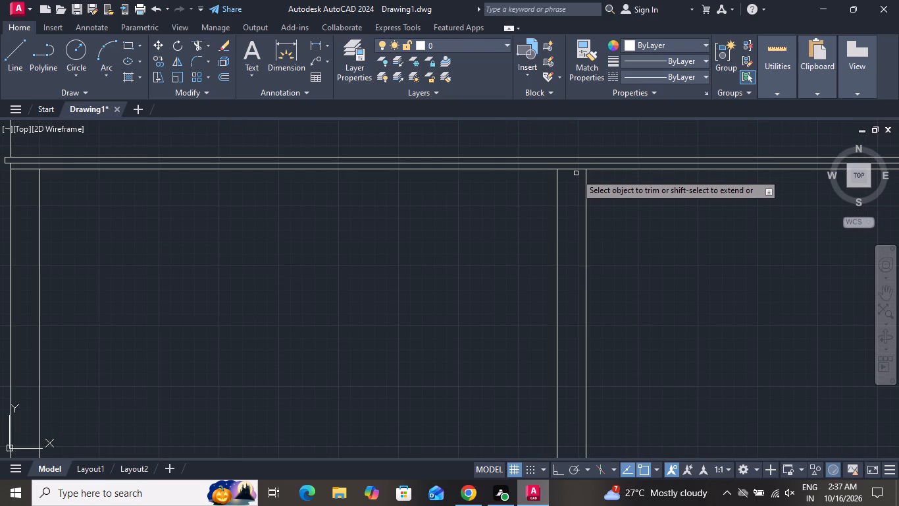
left_click(575, 169)
scroll(590, 250, "up", 1)
right_click(590, 250)
left_click(611, 269)
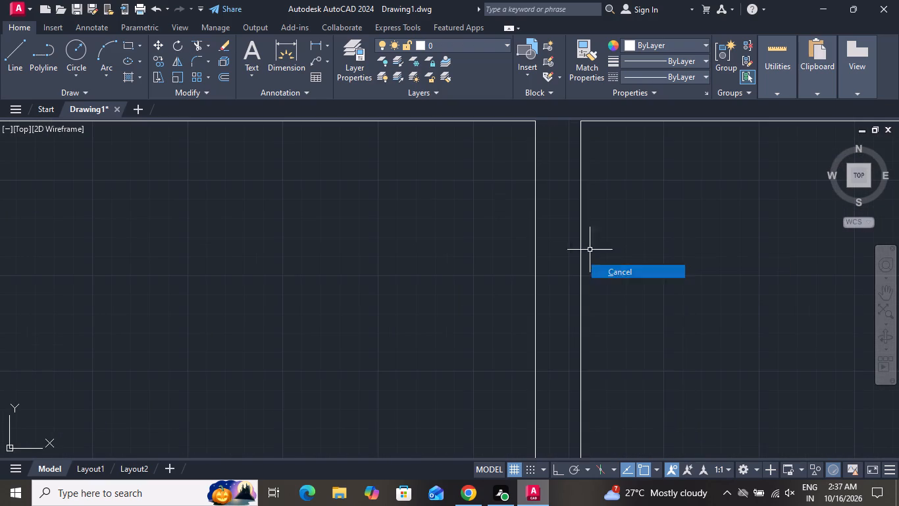
With ortho on, draw the partition's foundation outline: about 3'-3" down from the plinth's top line, along the base, and back up.
scroll(611, 269, "down", 2)
scroll(611, 269, "up", 1)
scroll(611, 269, "down", 1)
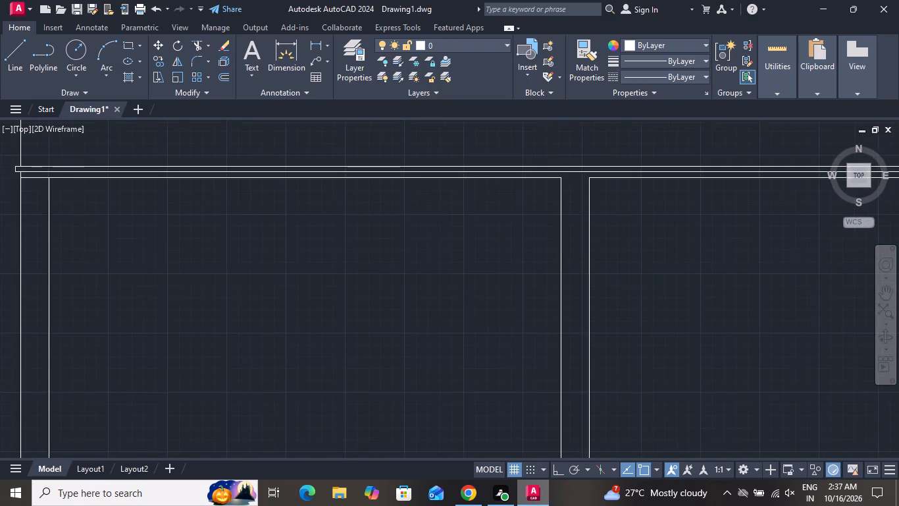
scroll(611, 254, "up", 1)
scroll(611, 250, "down", 1)
left_click(16, 48)
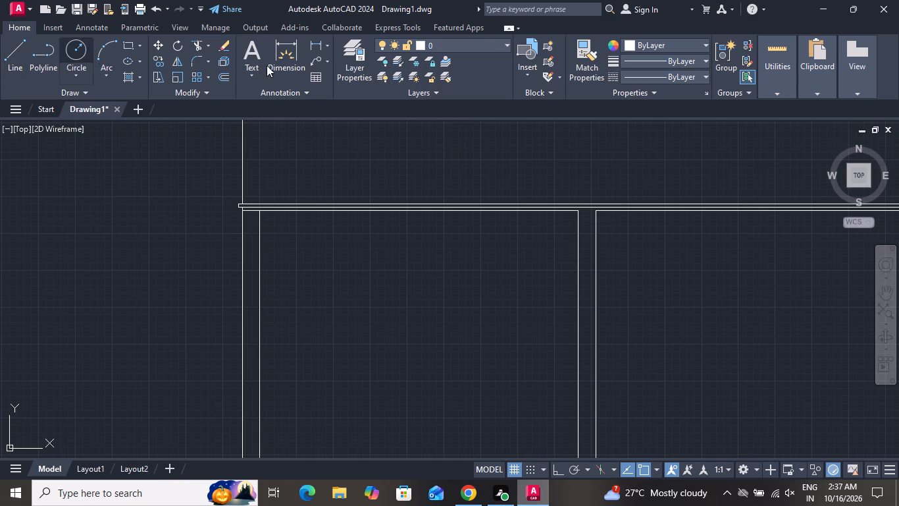
scroll(377, 115, "down", 3)
scroll(444, 217, "down", 2)
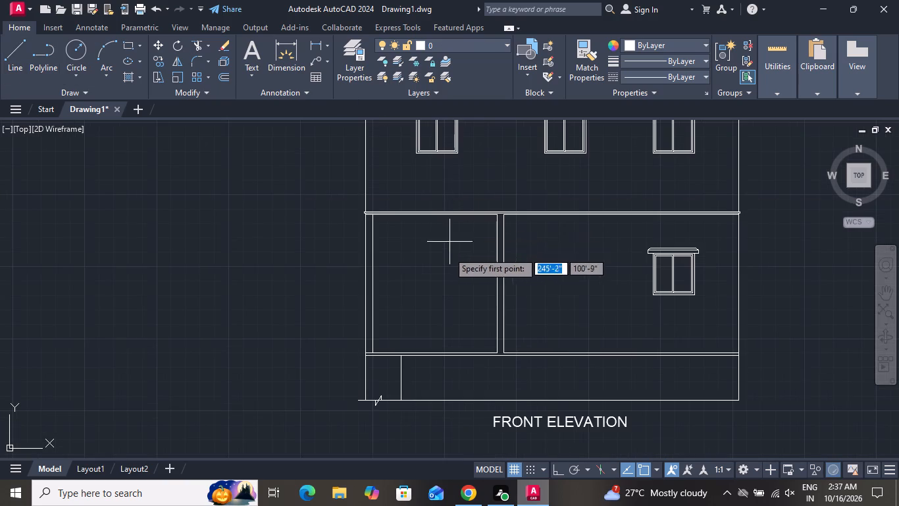
scroll(491, 382, "up", 2)
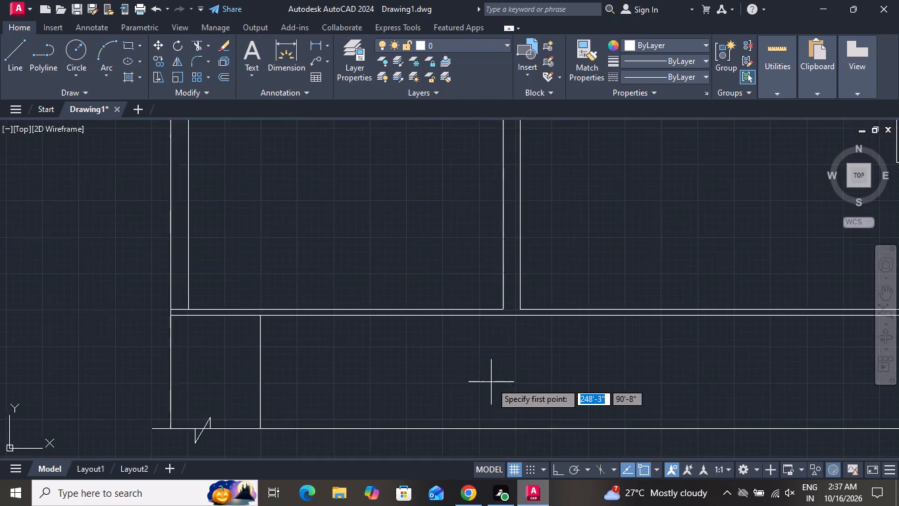
scroll(491, 382, "up", 1)
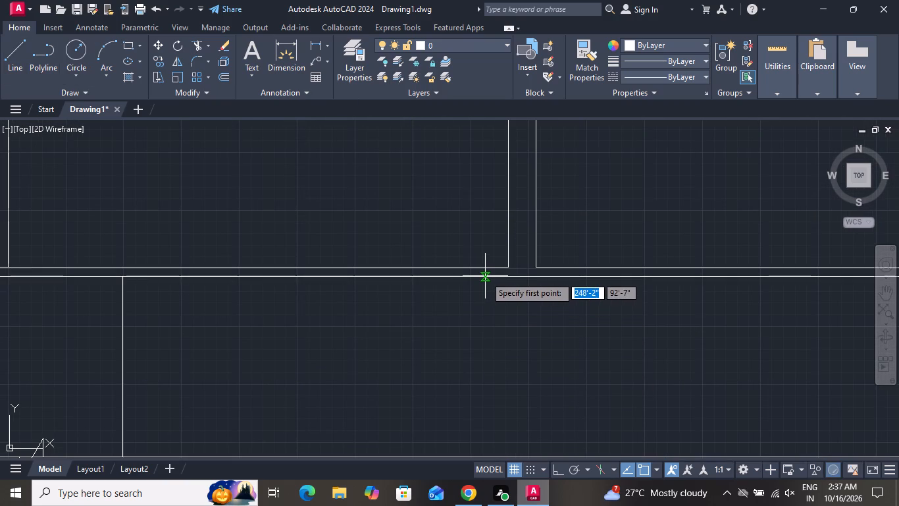
left_click(485, 276)
scroll(509, 329, "up", 1)
scroll(509, 329, "down", 2)
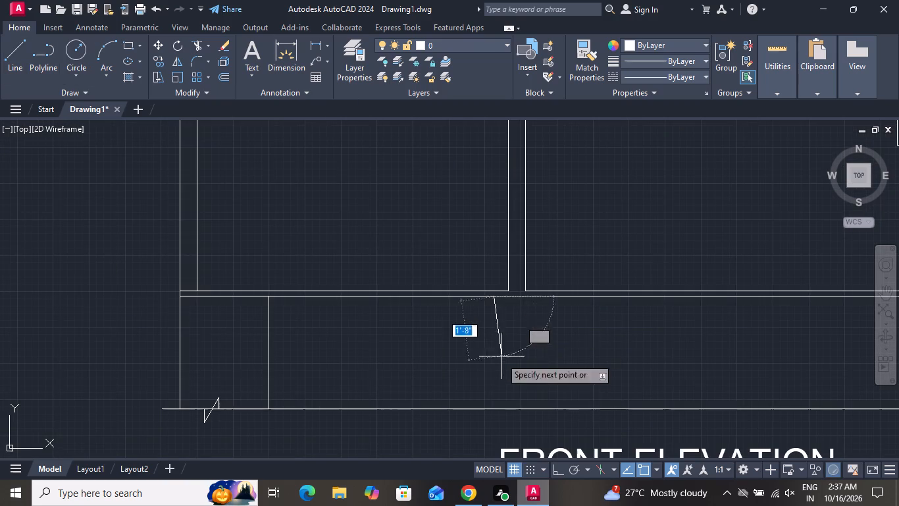
left_click(553, 470)
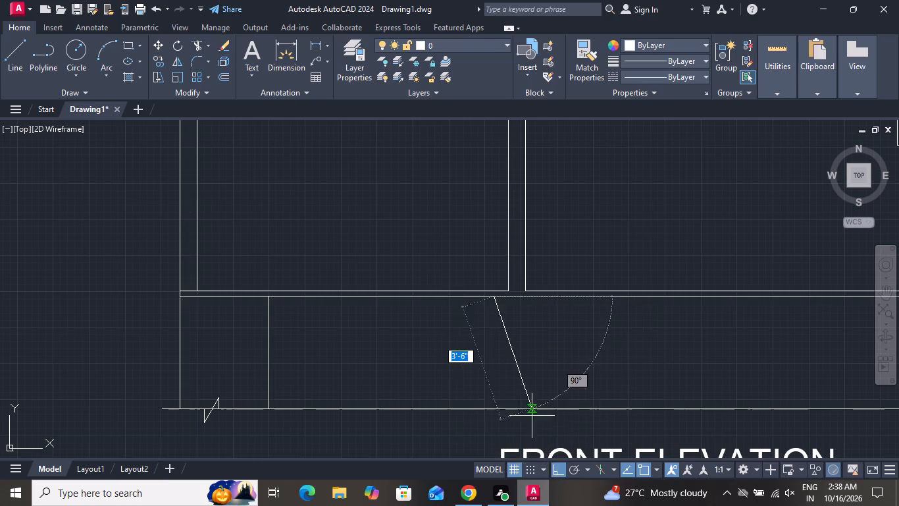
left_click(491, 407)
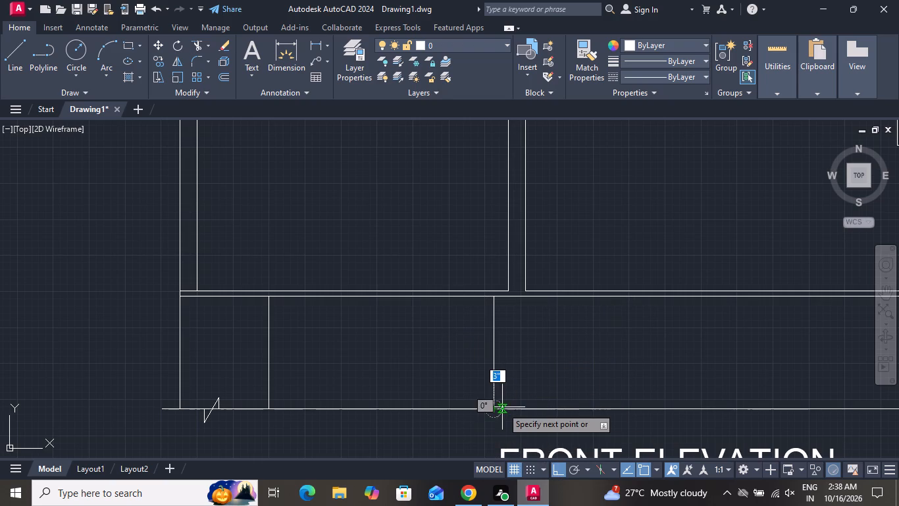
left_click(563, 410)
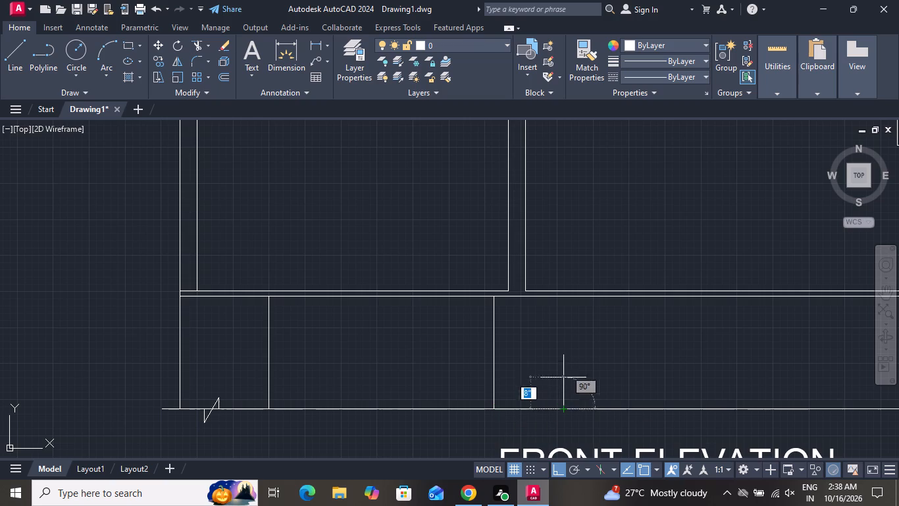
left_click(563, 298)
right_click(563, 298)
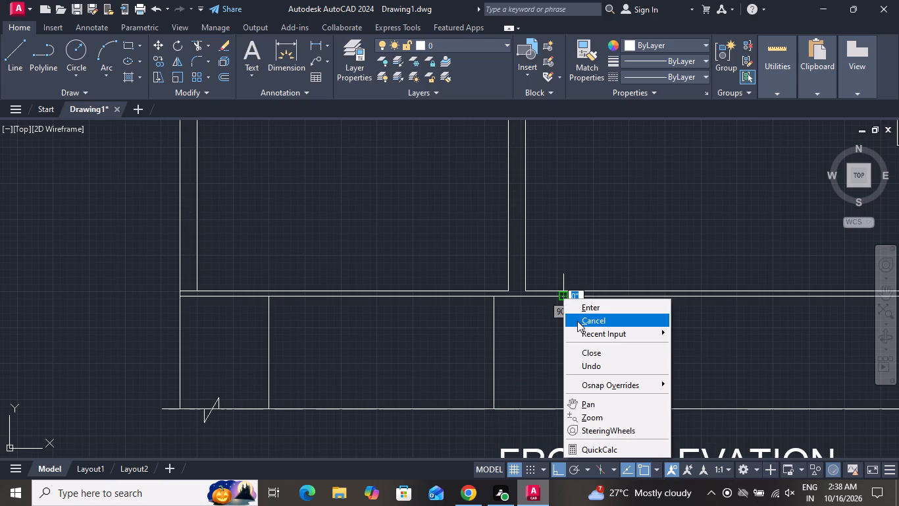
left_click(577, 321)
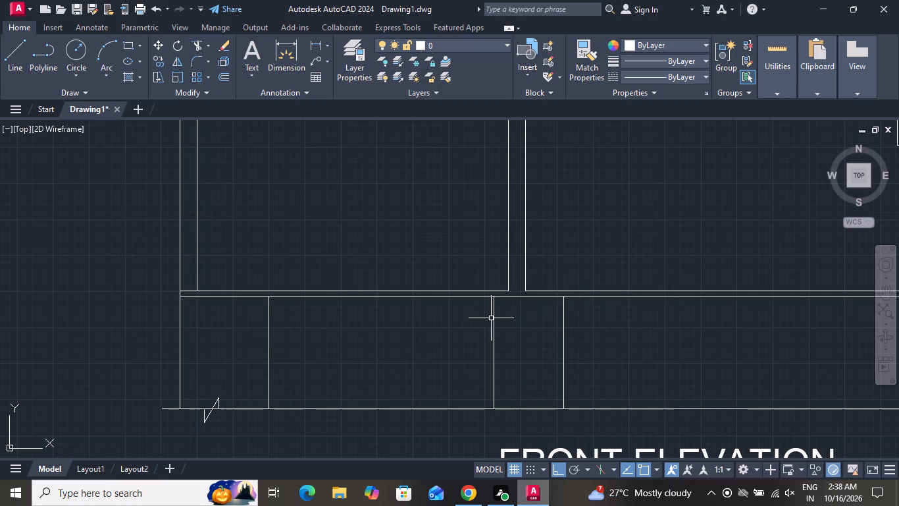
With ortho off, draw a zigzag break symbol on the base line between the first partition's two foundation lines.
left_click(9, 43)
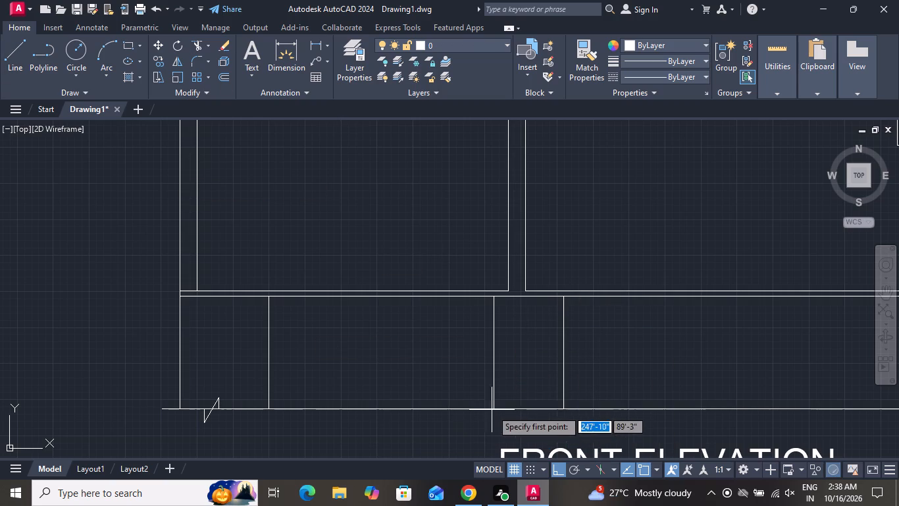
left_click(489, 407)
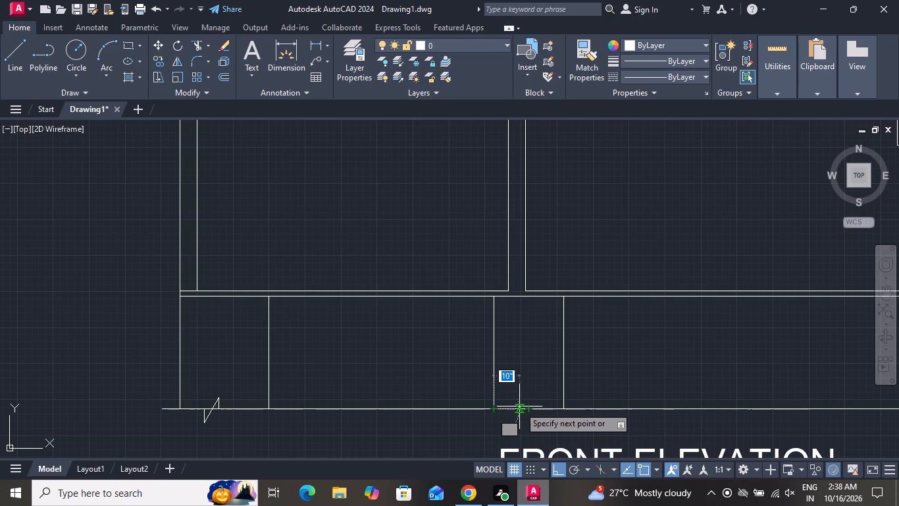
left_click(517, 407)
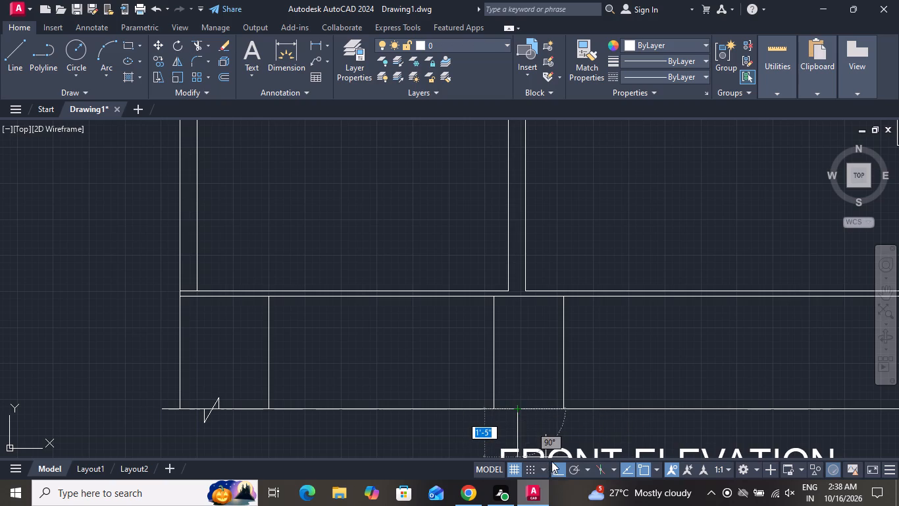
left_click(553, 464)
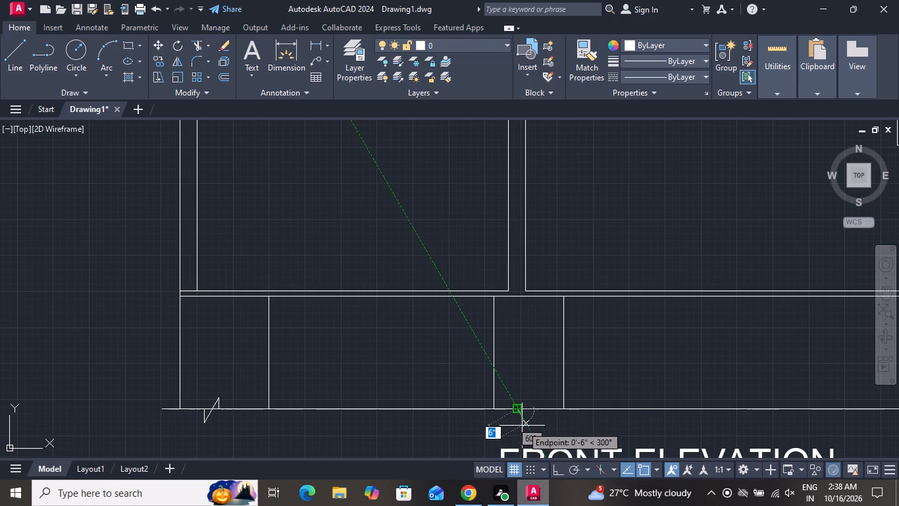
scroll(521, 425, "up", 2)
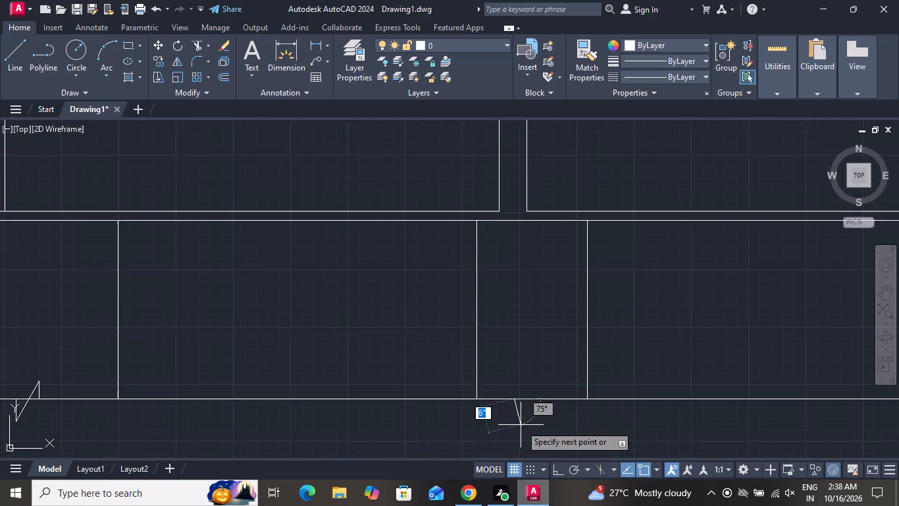
scroll(511, 402, "down", 2)
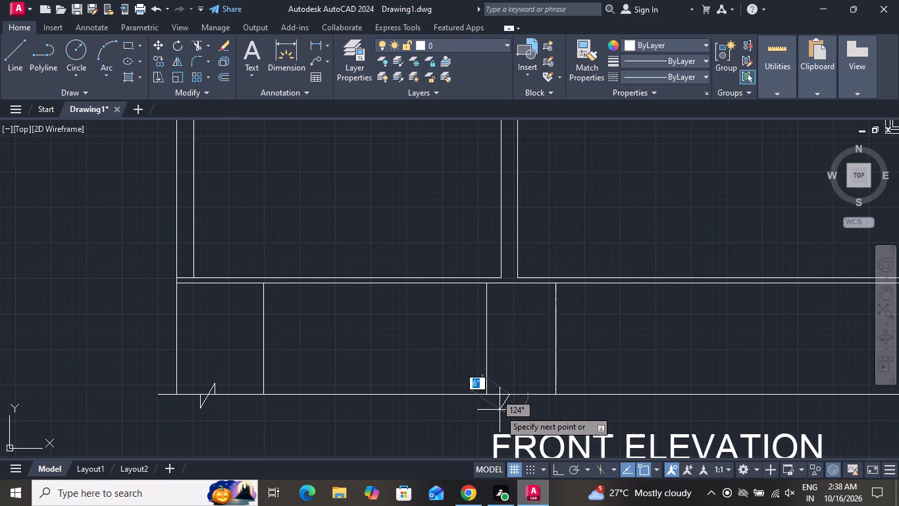
left_click(509, 415)
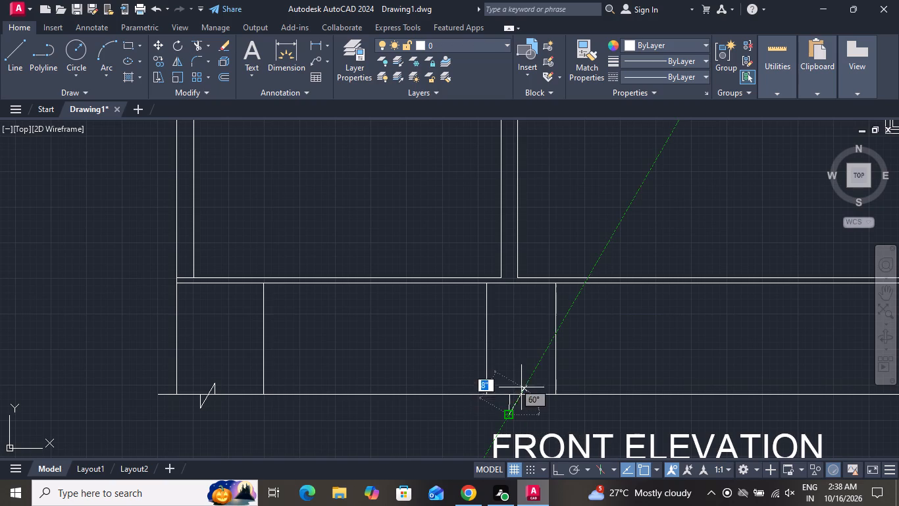
left_click(525, 374)
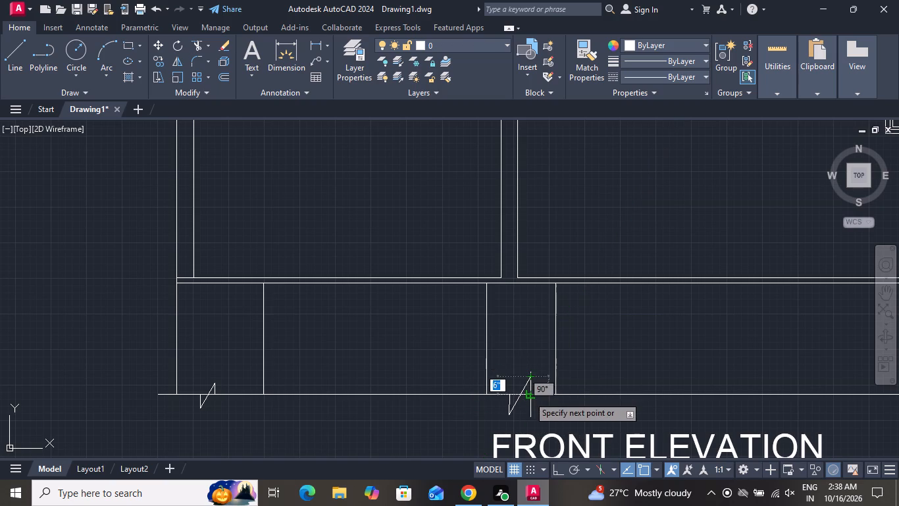
left_click(528, 396)
right_click(528, 396)
left_click(560, 260)
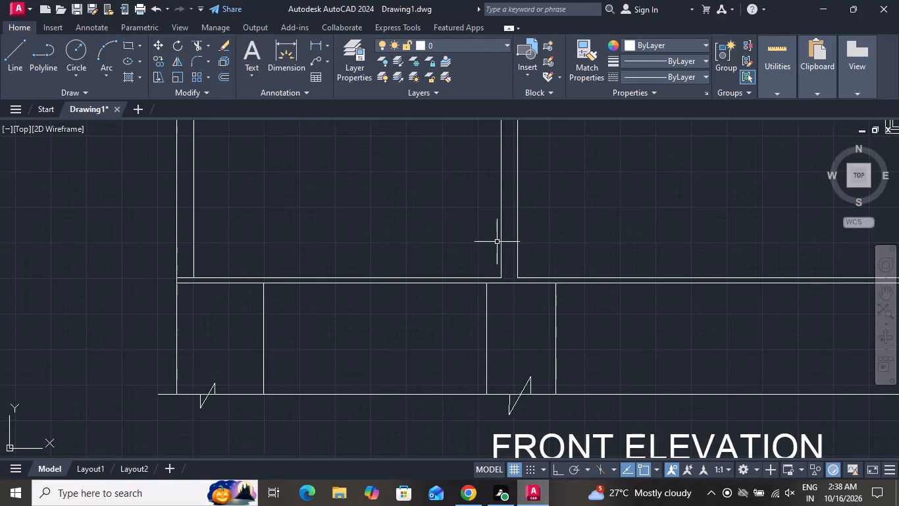
Offset the first partition's right-hand wall line 5'6" toward the window on the ground floor.
scroll(481, 267, "down", 2)
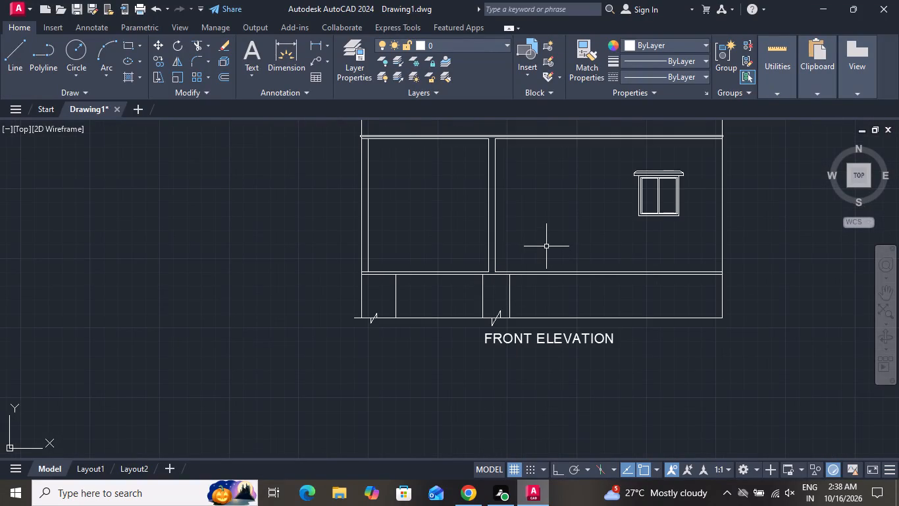
type("O")
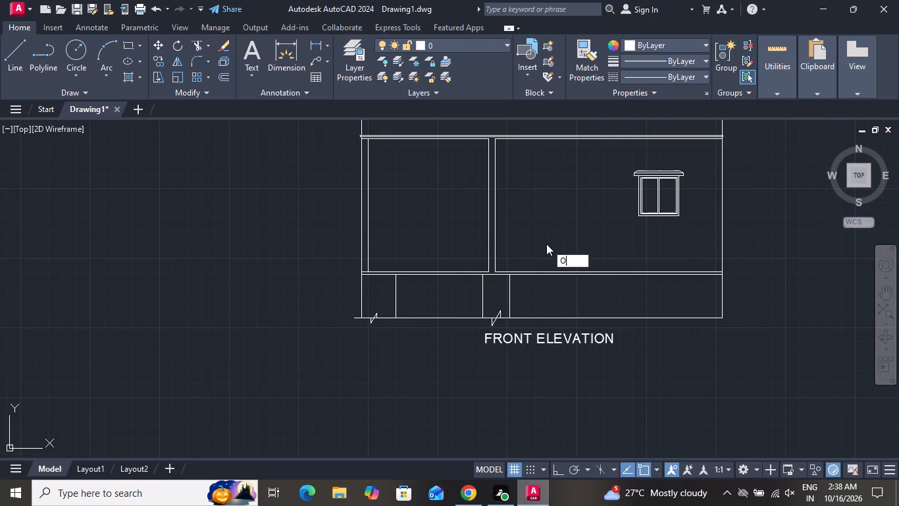
key("space")
type("T")
key("space")
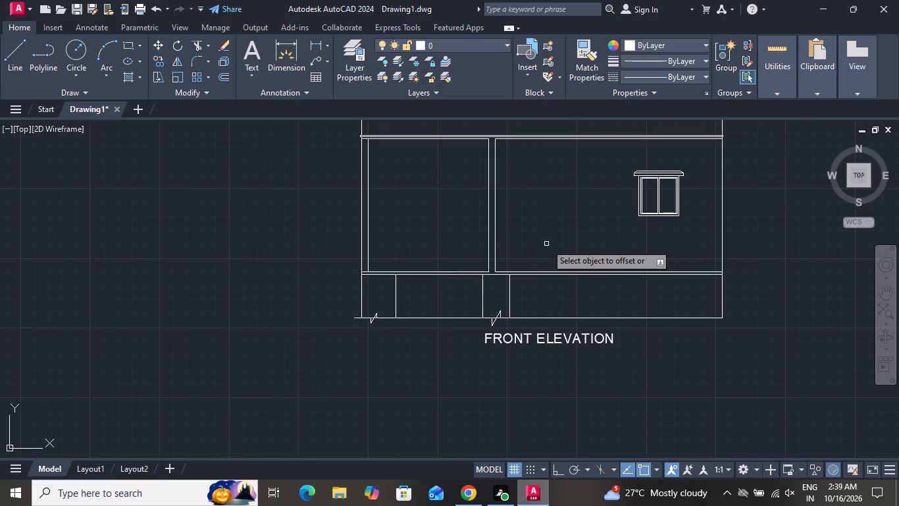
left_click(496, 237)
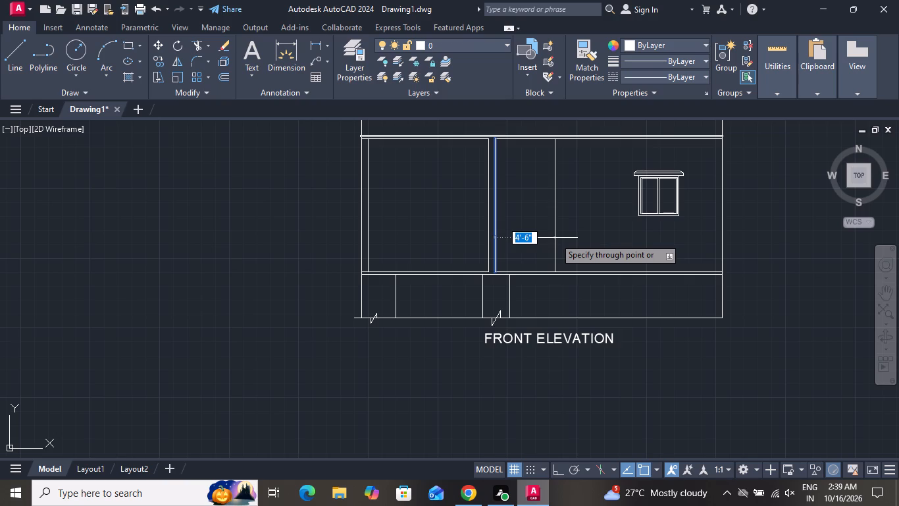
type("5'6")
key("shift+quotedbl")
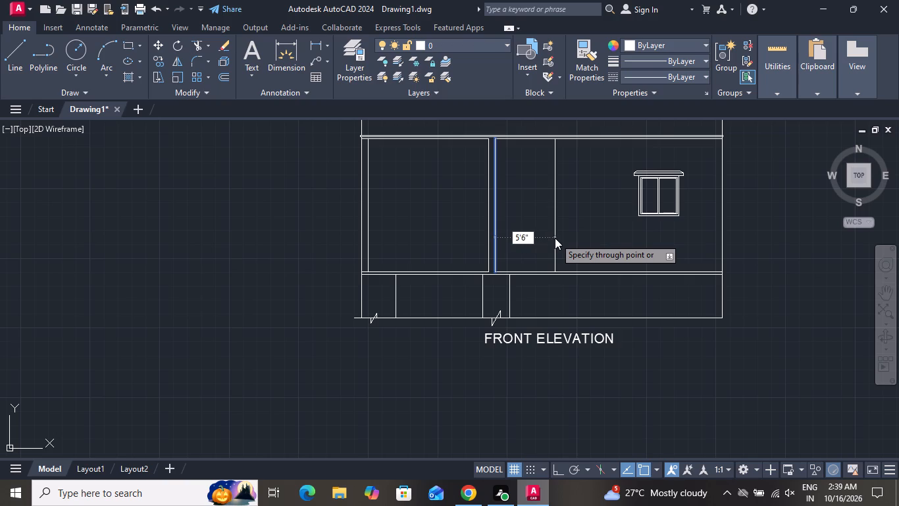
key("Return")
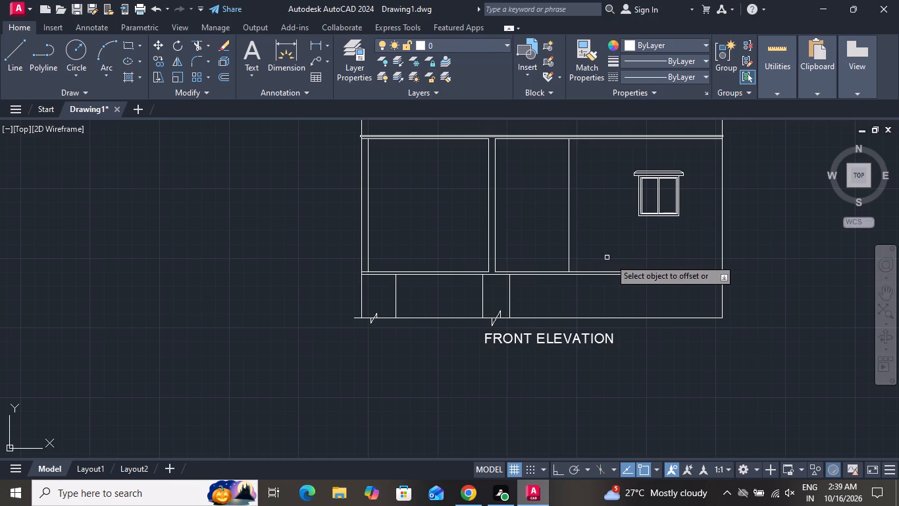
Offset the new partition line 6" toward the window to give the second partition its wall thickness.
left_click(569, 254)
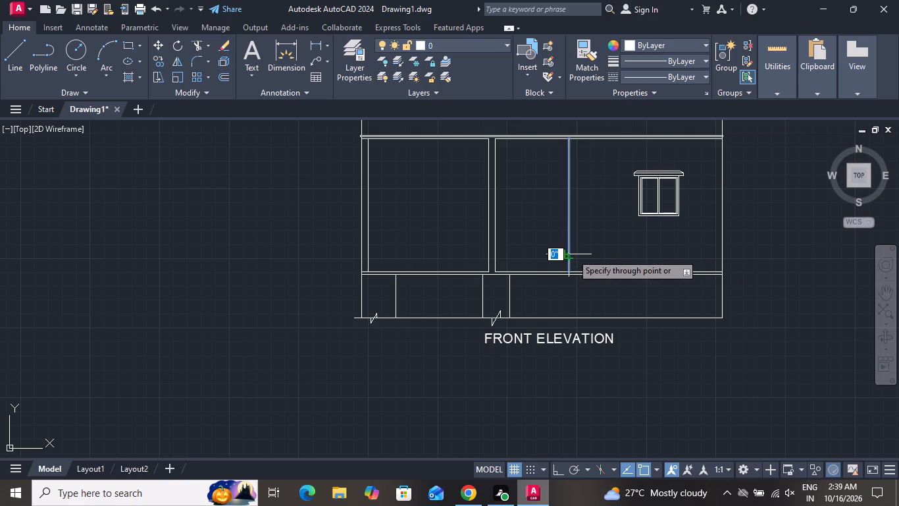
key("6")
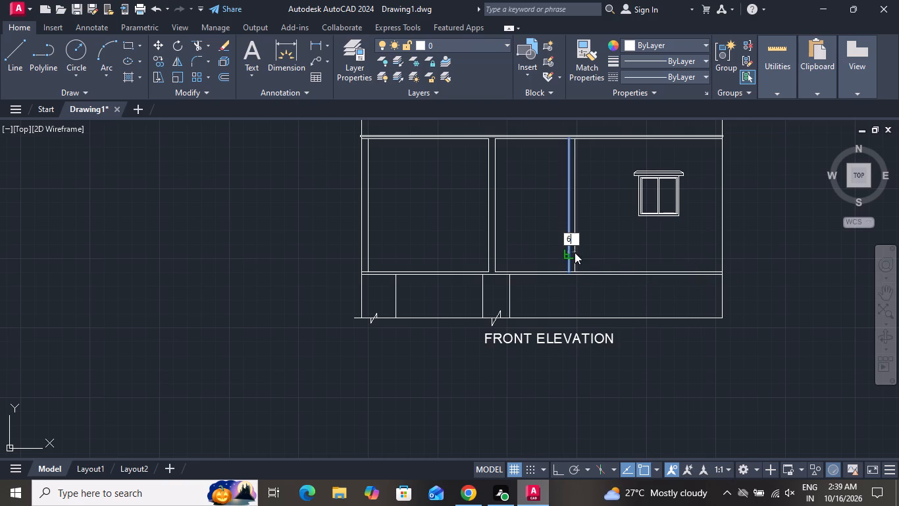
key("shift+quotedbl")
key("Return")
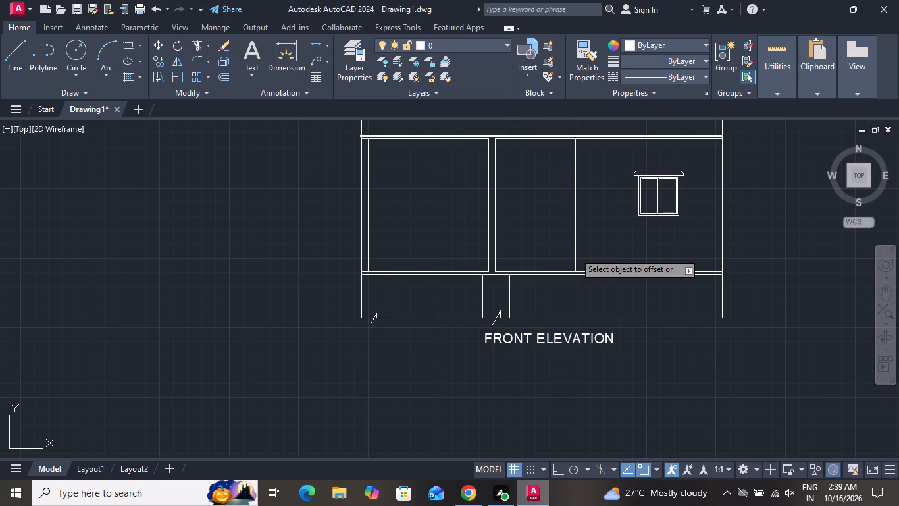
right_click(592, 226)
left_click(619, 249)
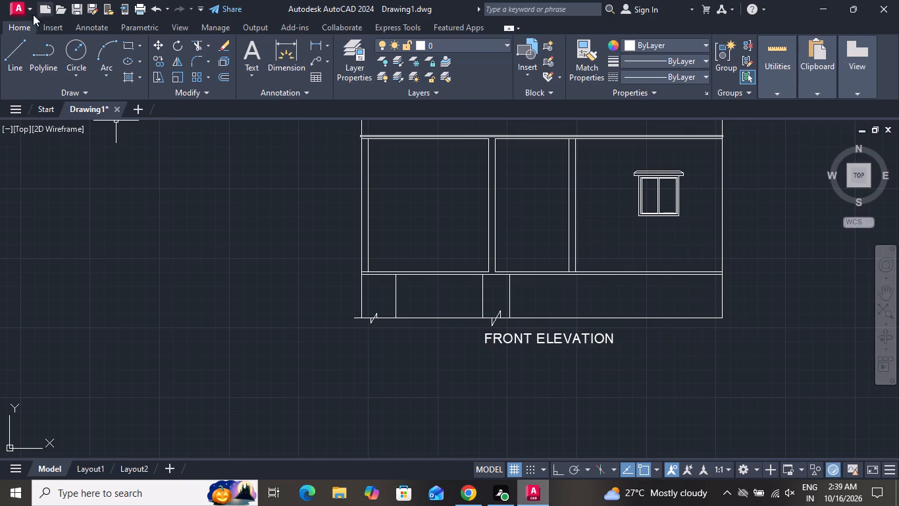
With ortho on, draw the second partition's foundation outline from the plinth line down, along the base line, and back up.
left_click(17, 41)
scroll(530, 263, "up", 1)
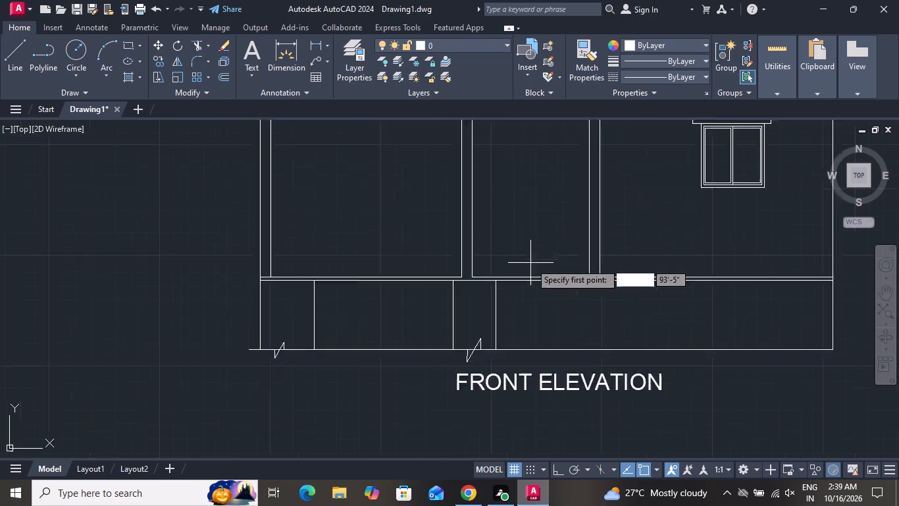
scroll(531, 263, "up", 1)
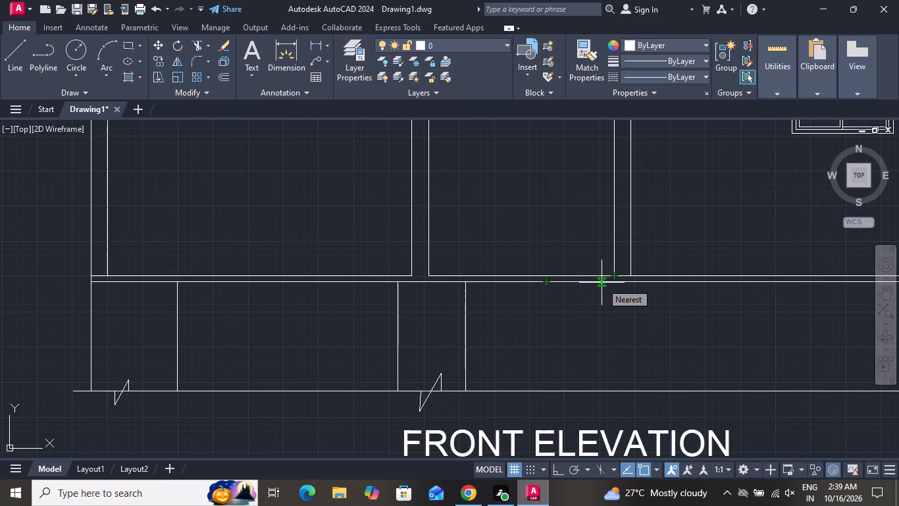
left_click(602, 283)
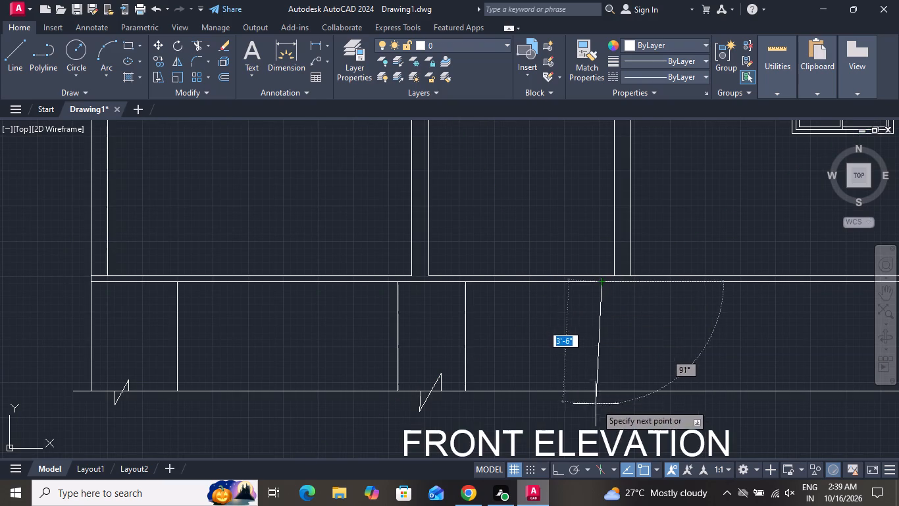
left_click(557, 466)
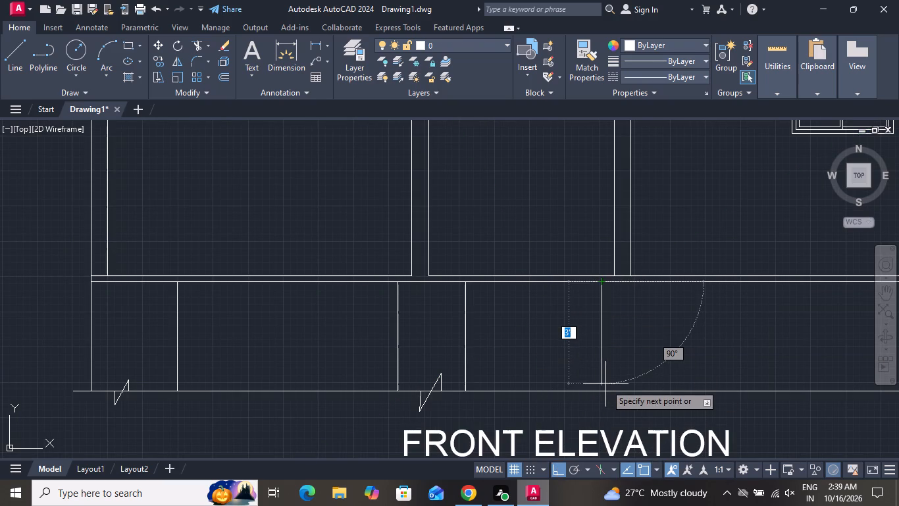
left_click(604, 395)
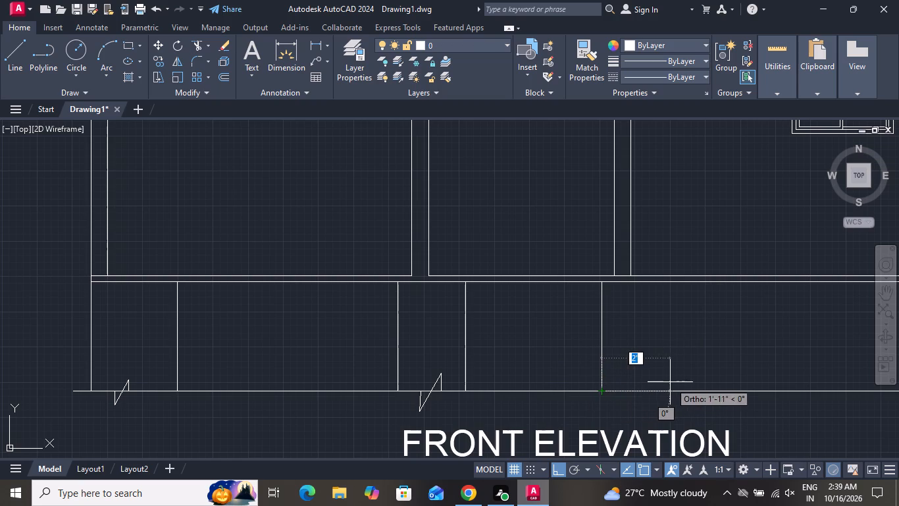
left_click(679, 388)
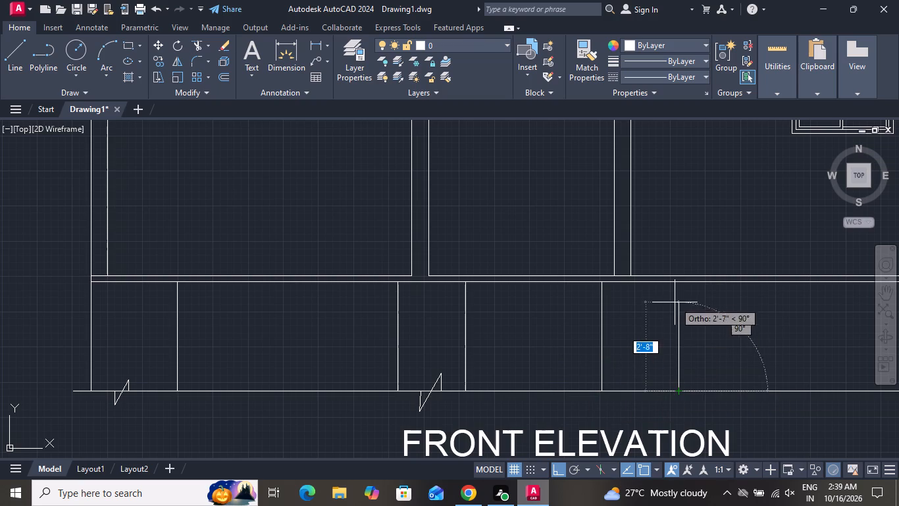
left_click(677, 279)
right_click(677, 278)
left_click(686, 299)
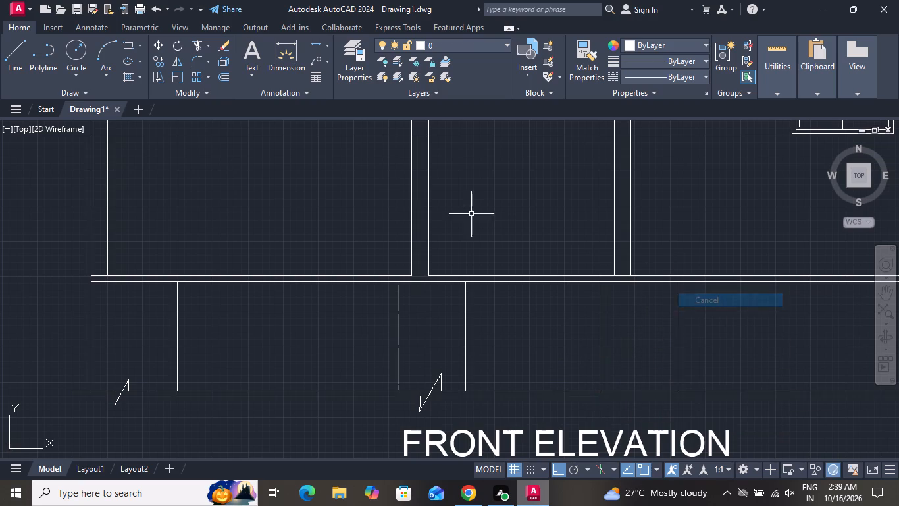
With ortho off, draw a zigzag break symbol about 1'-3" tall on the base line between the second partition's foundation lines.
left_click(4, 49)
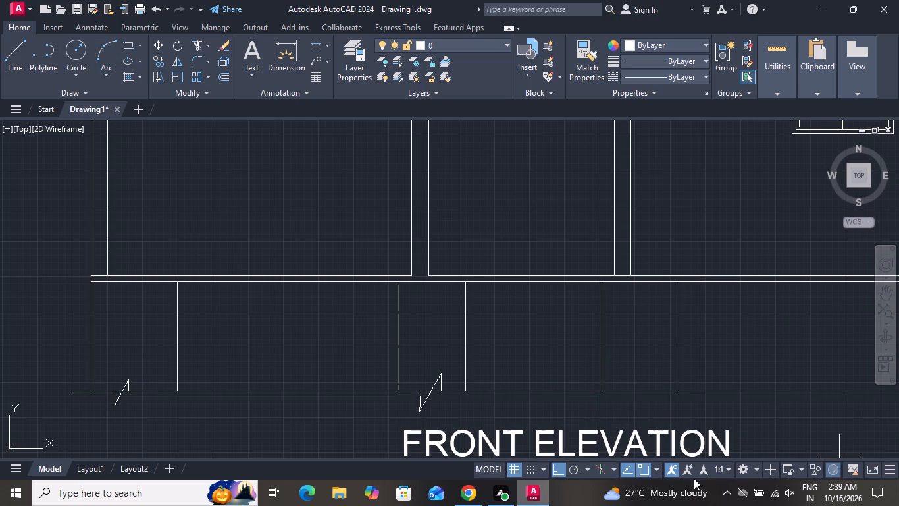
left_click(554, 467)
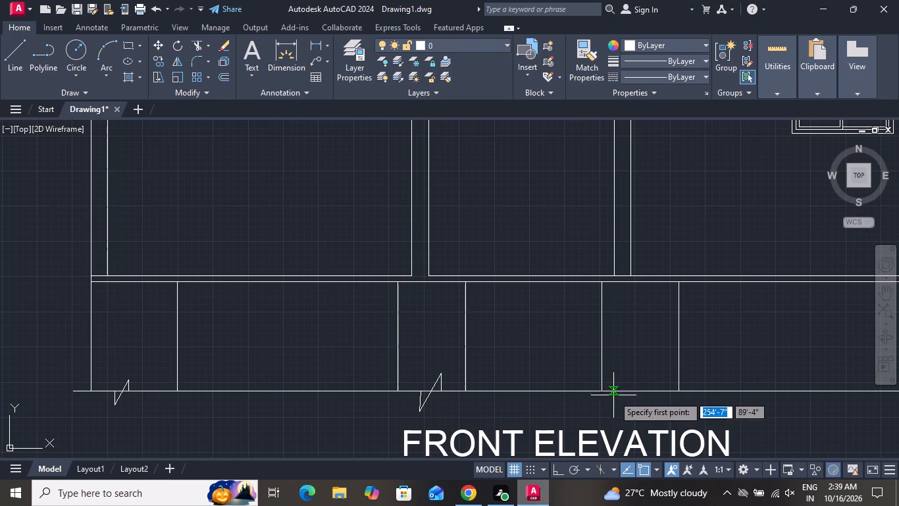
left_click(601, 389)
left_click(626, 391)
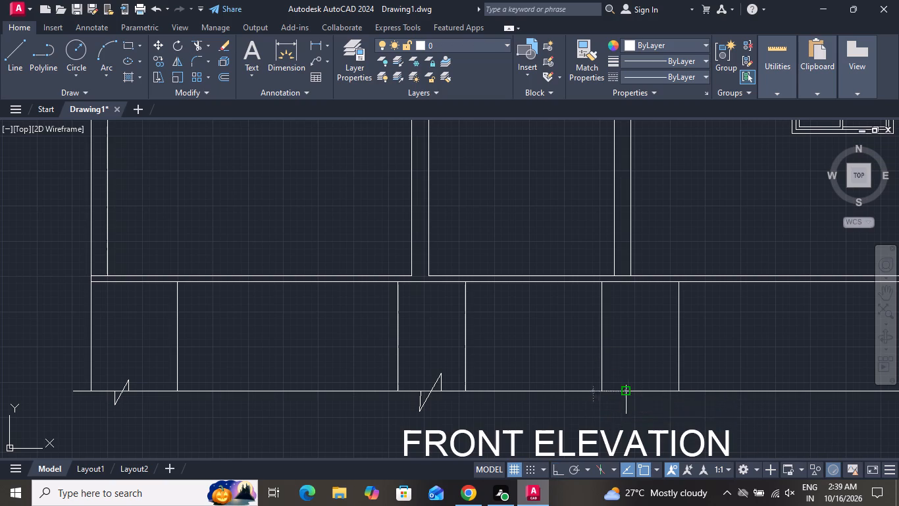
left_click(634, 370)
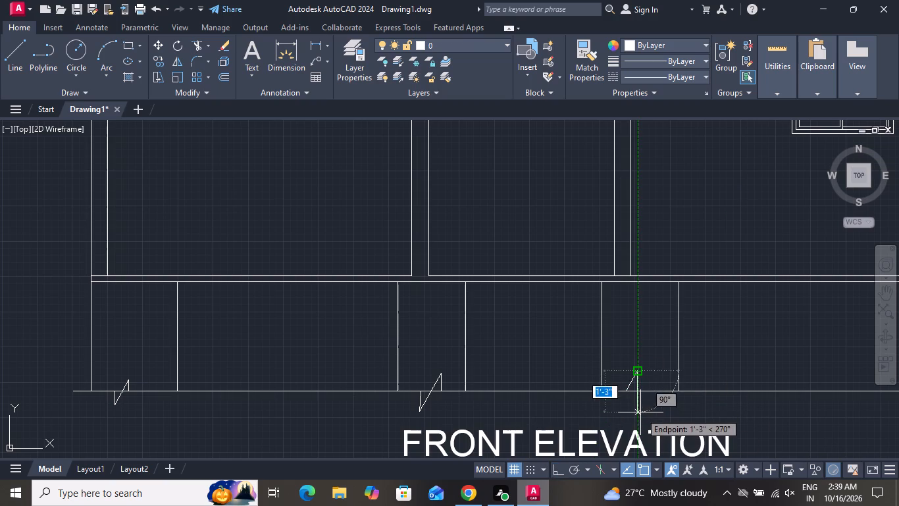
left_click_drag(640, 412, 644, 405)
left_click(652, 391)
right_click(652, 391)
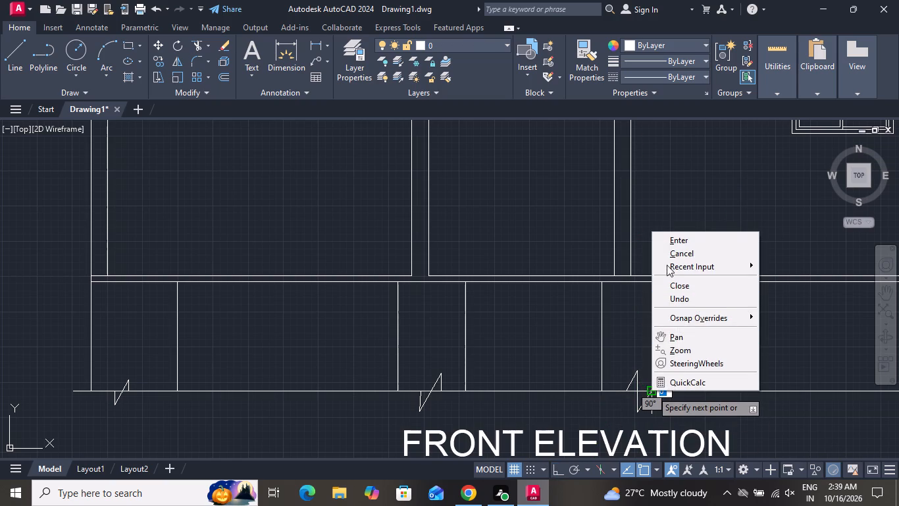
left_click(667, 257)
Draw the right end wall's foundation outline from the plinth line down, about 1'-9" inward along the base line, and back up.
scroll(590, 280, "down", 2)
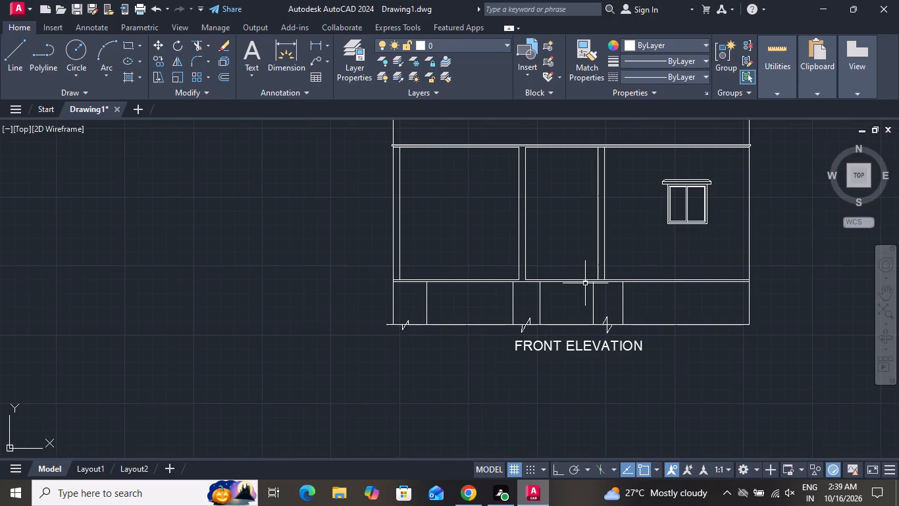
left_click(18, 42)
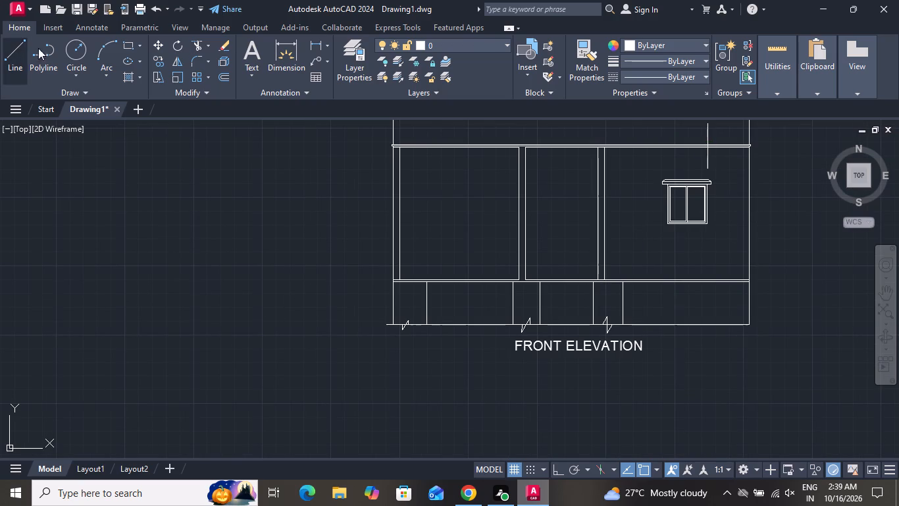
scroll(752, 278, "up", 2)
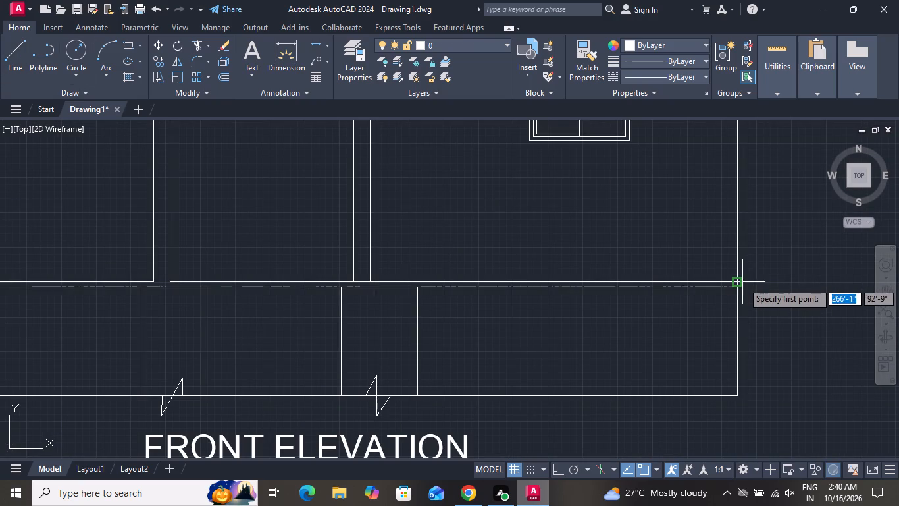
left_click(737, 288)
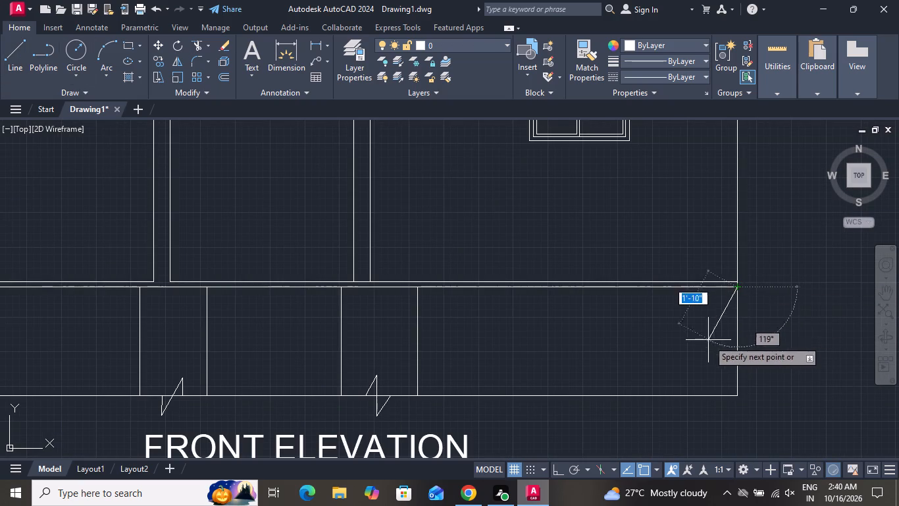
left_click(735, 393)
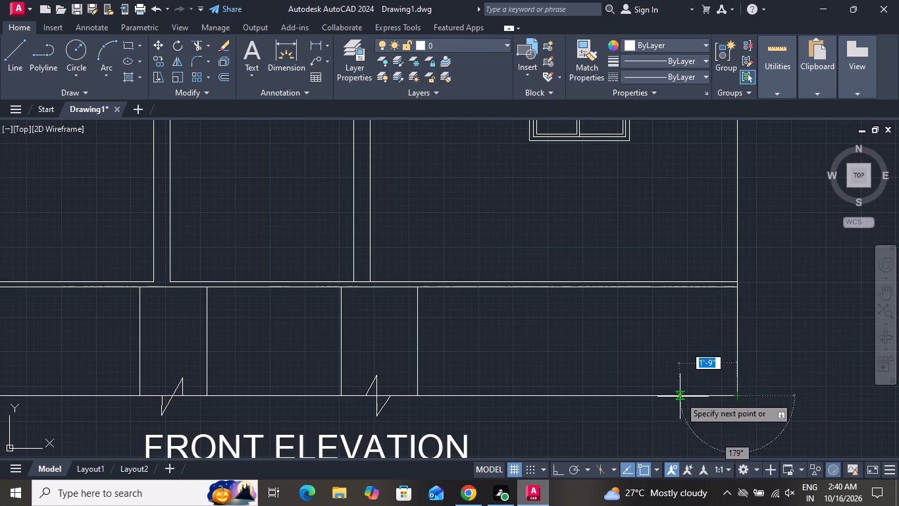
left_click(674, 397)
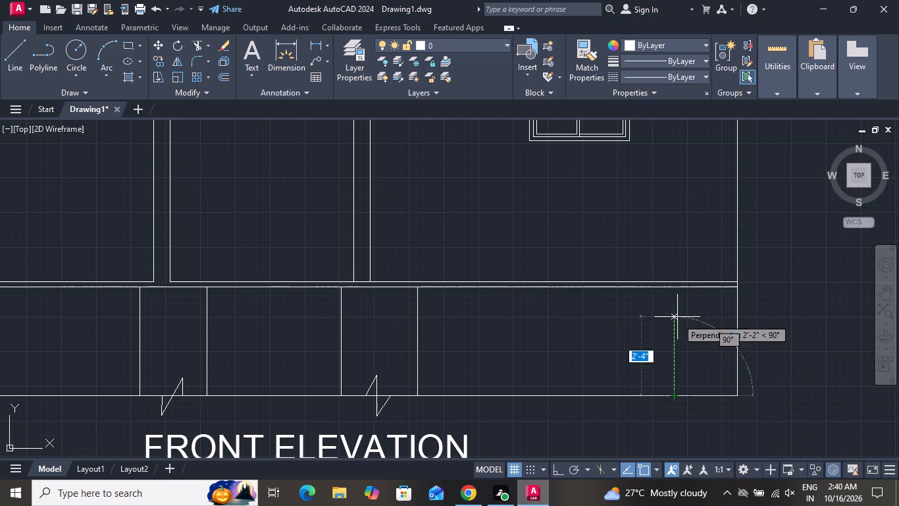
left_click(671, 288)
right_click(671, 288)
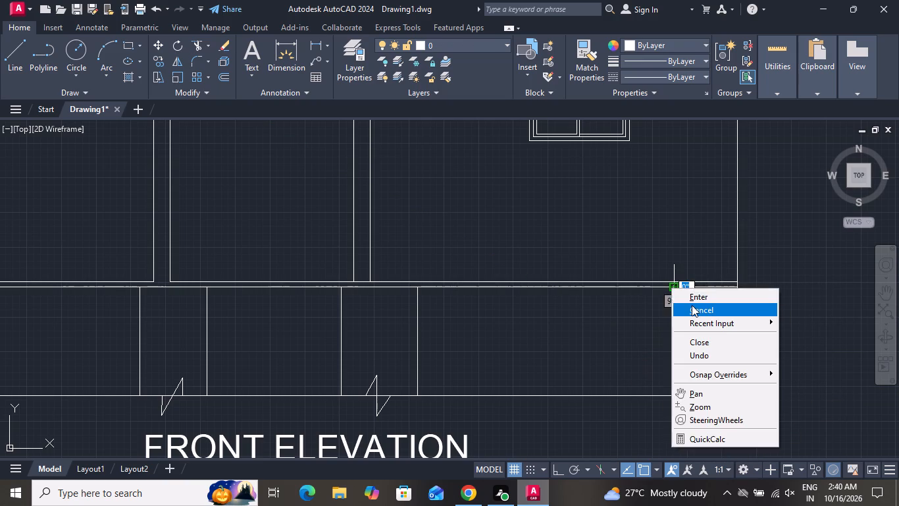
left_click(692, 305)
Draw a zigzag break symbol on the base line between the right end wall's foundation lines.
left_click(22, 51)
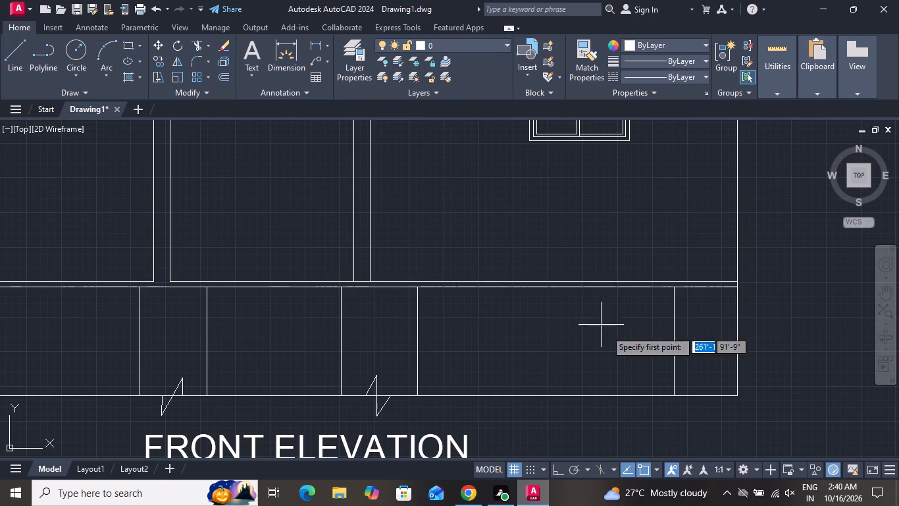
left_click(677, 393)
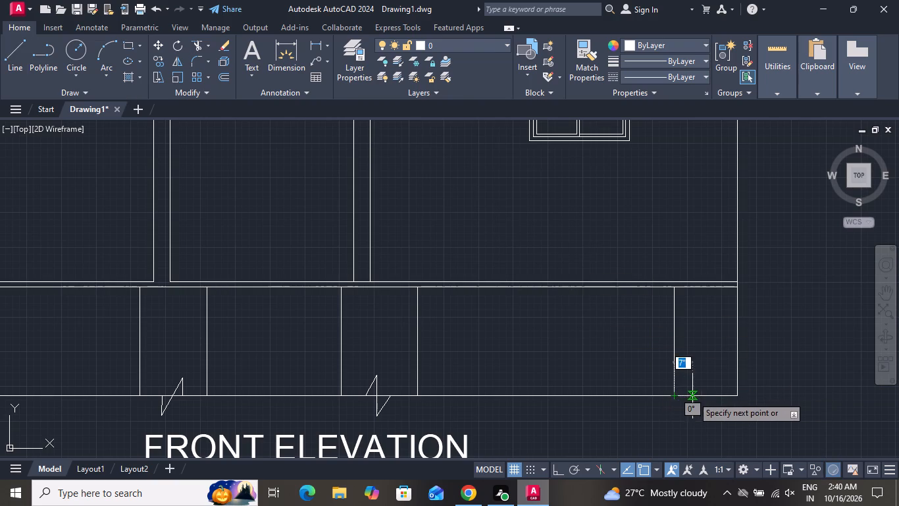
left_click_drag(692, 396, 691, 387)
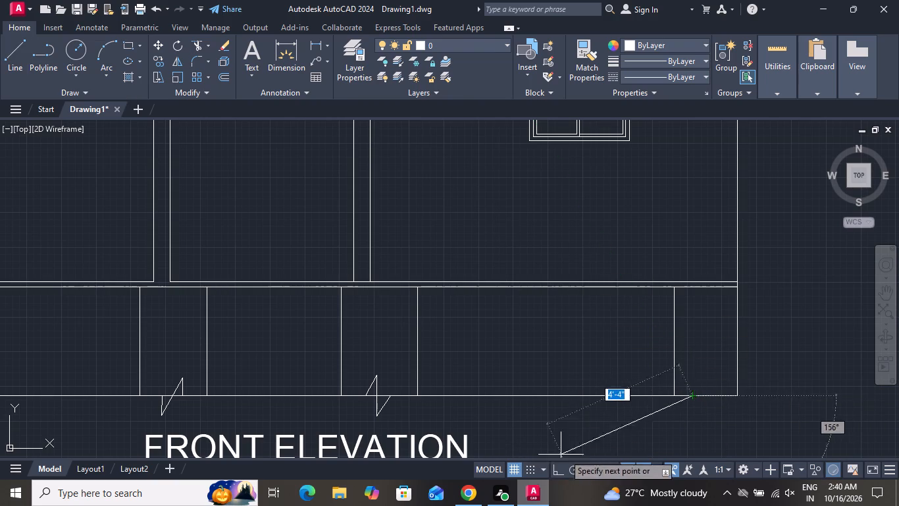
left_click(705, 379)
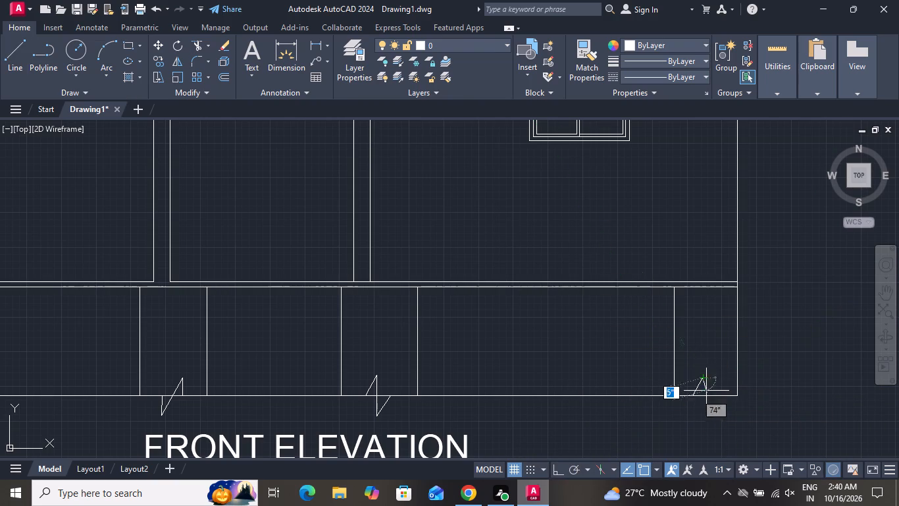
left_click_drag(703, 423, 704, 410)
left_click(711, 395)
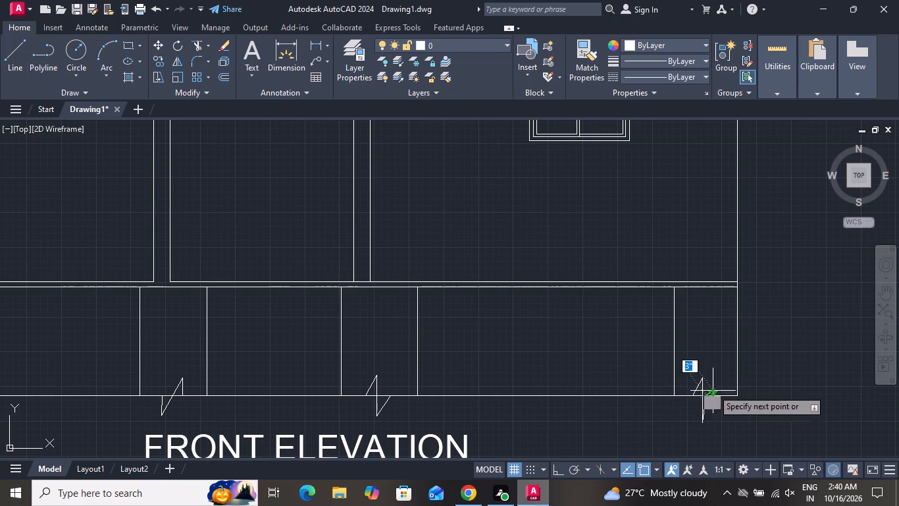
right_click(713, 387)
left_click(749, 245)
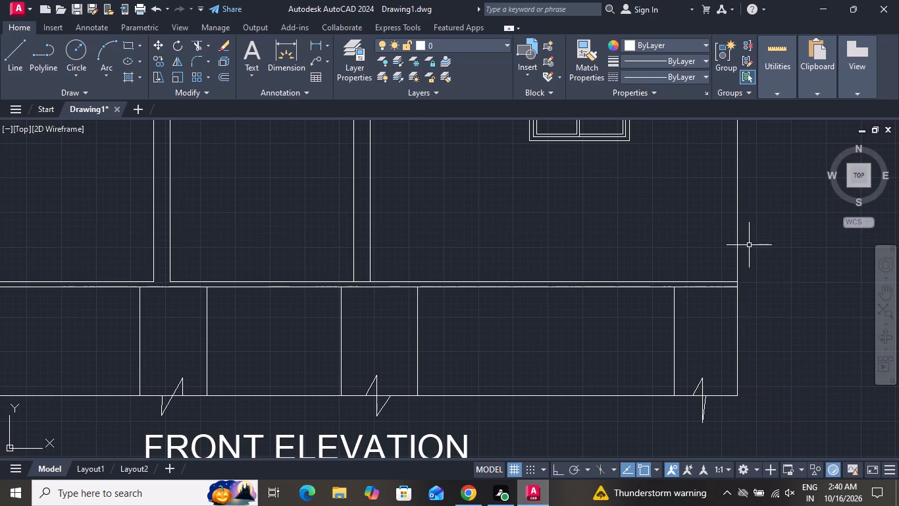
Delete the remaining ground-floor window from the section drawing.
scroll(751, 250, "down", 2)
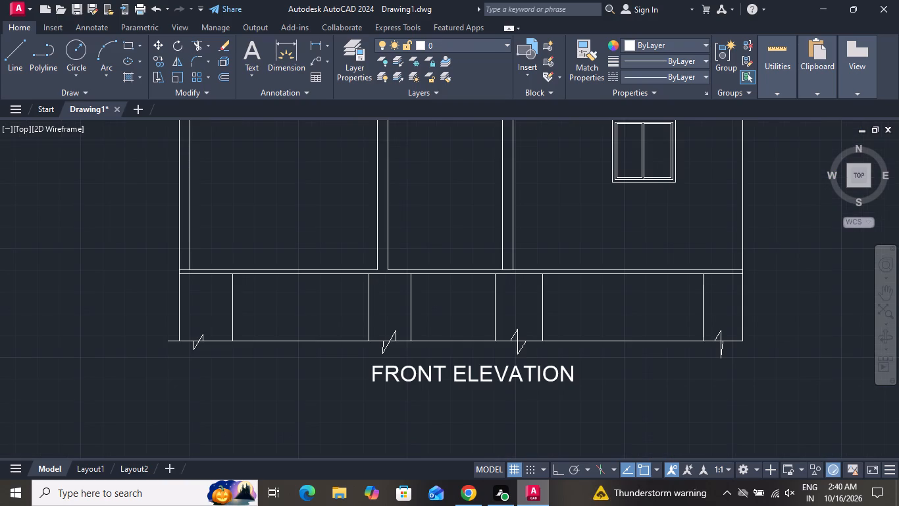
scroll(755, 253, "down", 1)
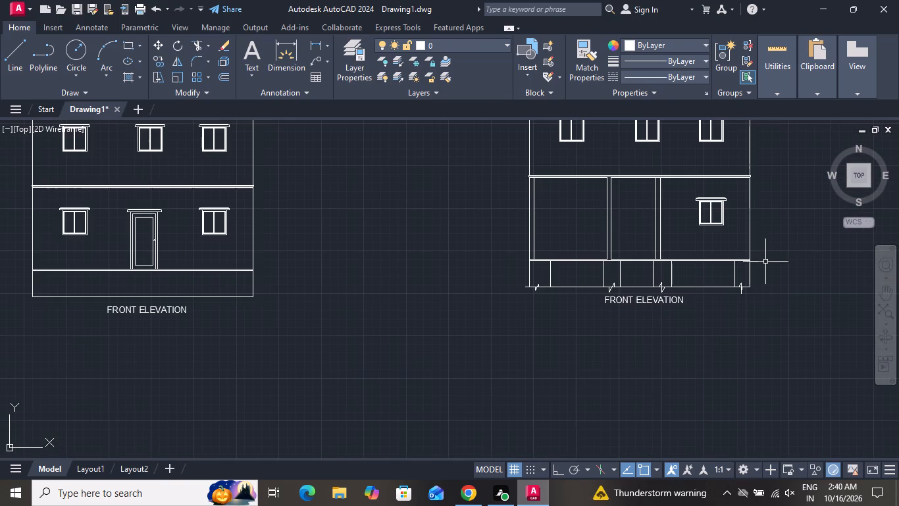
scroll(773, 312, "down", 2)
scroll(773, 275, "up", 2)
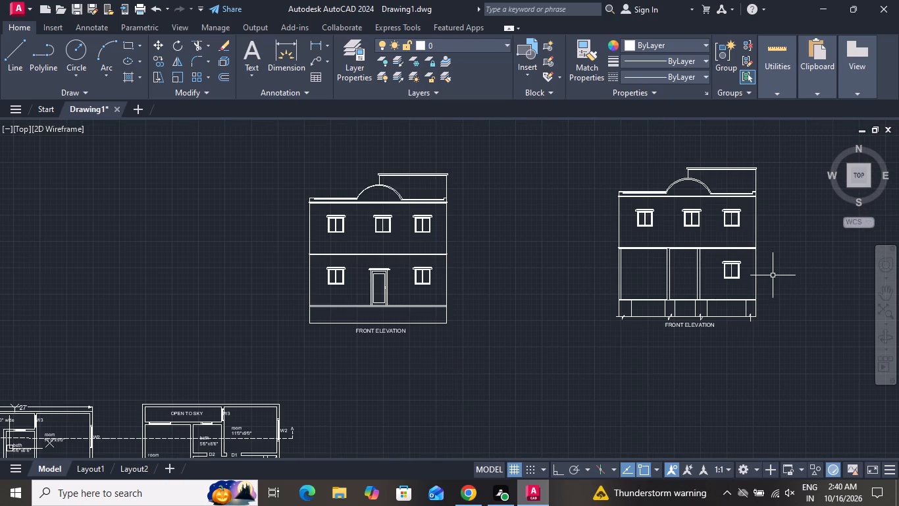
left_click(723, 246)
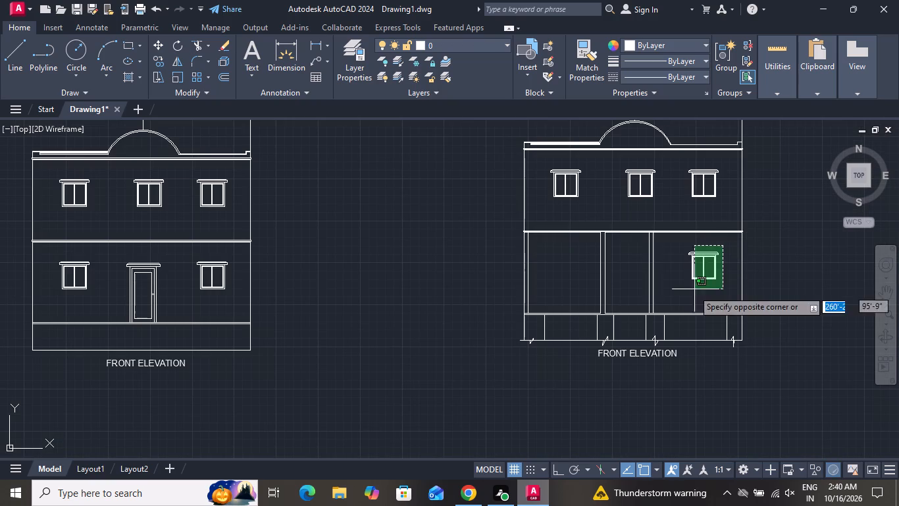
left_click(683, 293)
key("Delete")
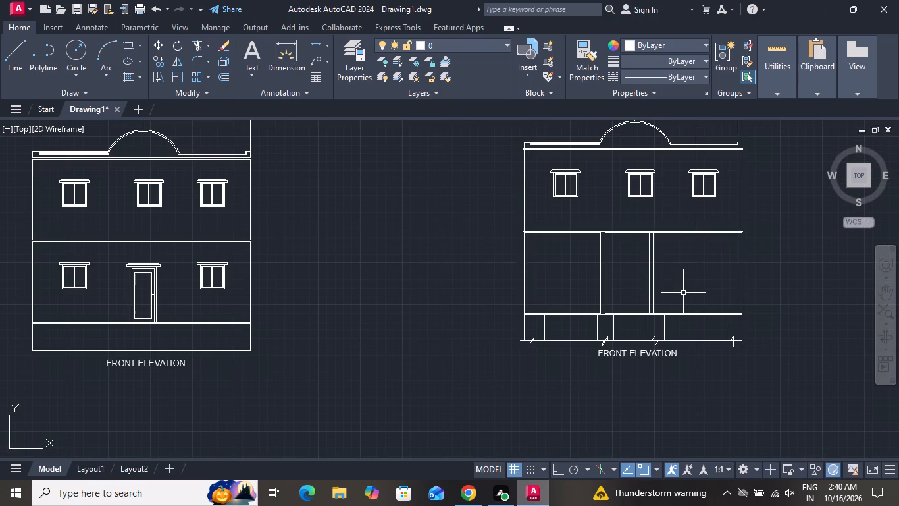
Offset the first floor's left outer wall line 6" inward, removing the stray offset line outside the wall.
type("O 6")
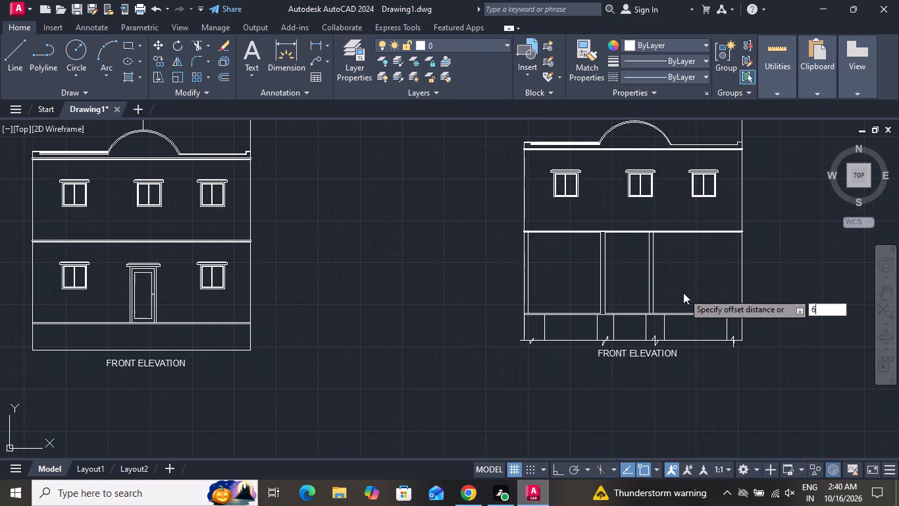
key("shift+quotedbl")
key("Return")
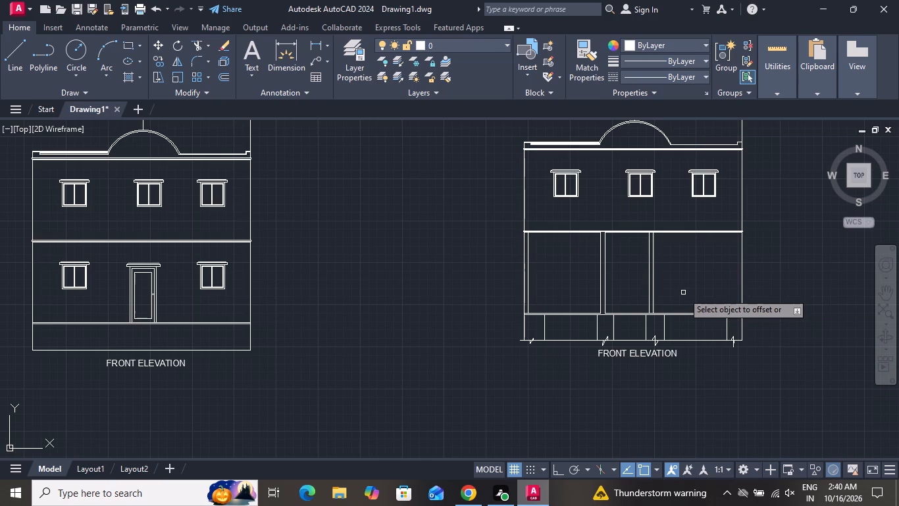
scroll(540, 214, "up", 3)
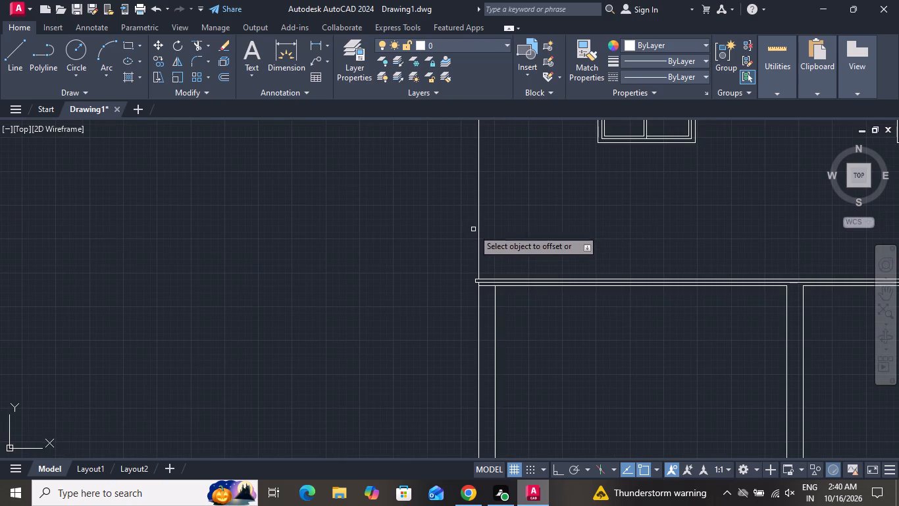
double_click(480, 228)
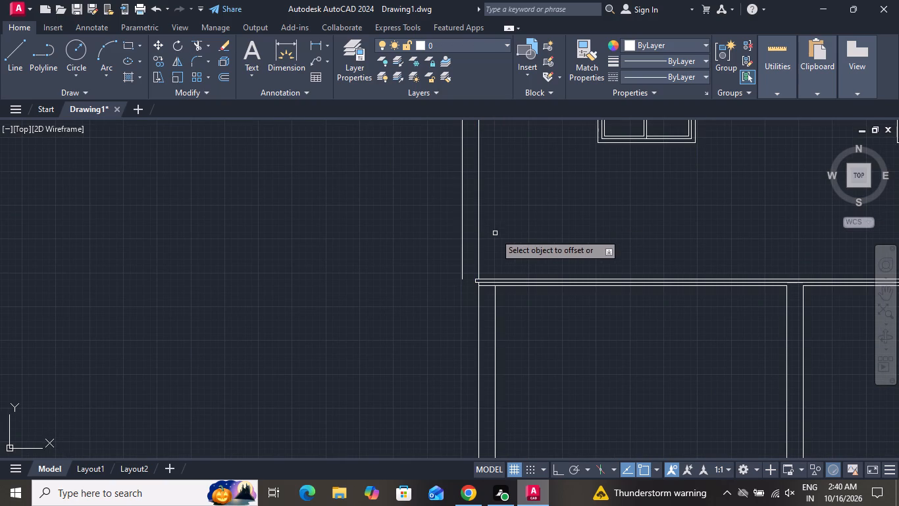
left_click_drag(478, 235, 489, 234)
left_click(511, 234)
right_click(511, 235)
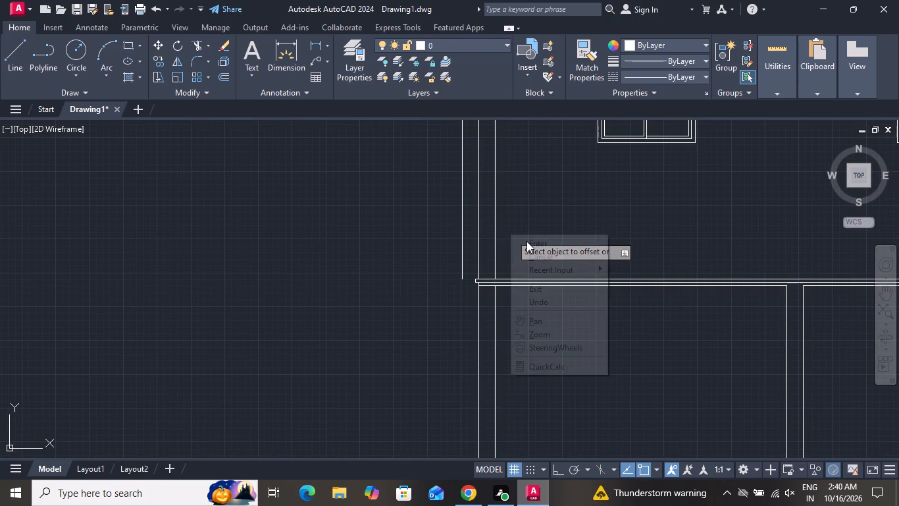
left_click(530, 254)
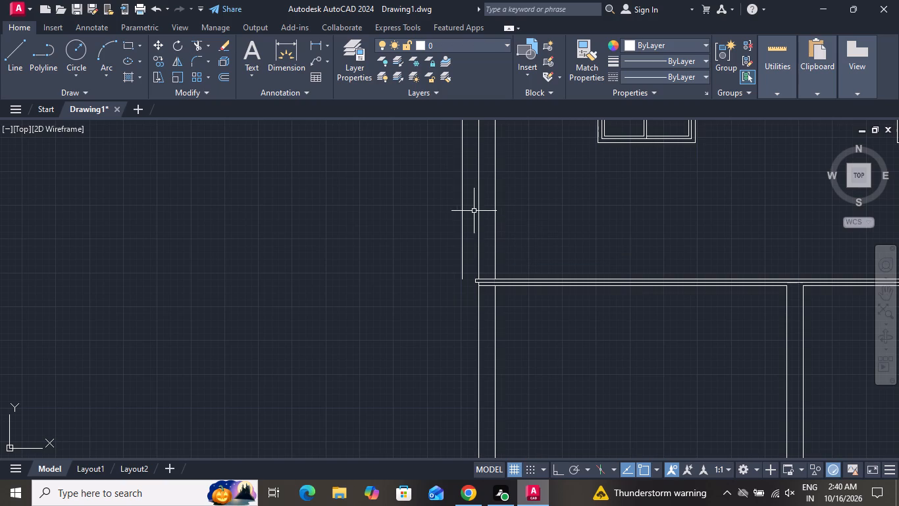
left_click(461, 218)
key("Delete")
Offset the right outer wall line 6" inward on both the ground floor and the first floor.
type("O 6")
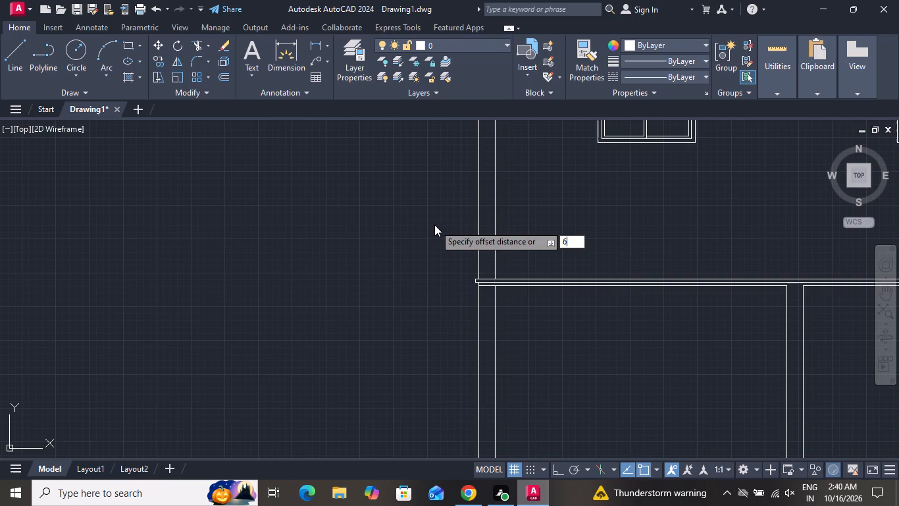
key("shift+quotedbl")
key("Return")
scroll(417, 287, "down", 5)
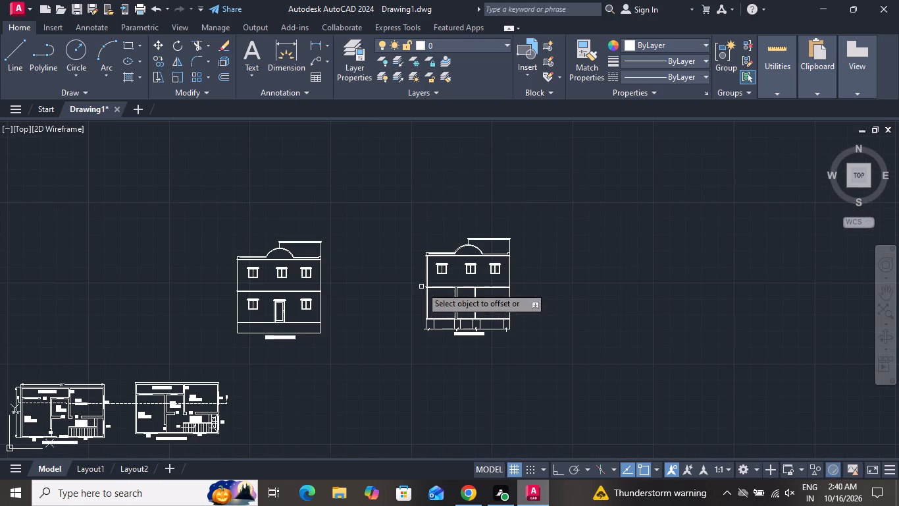
scroll(494, 296, "up", 3)
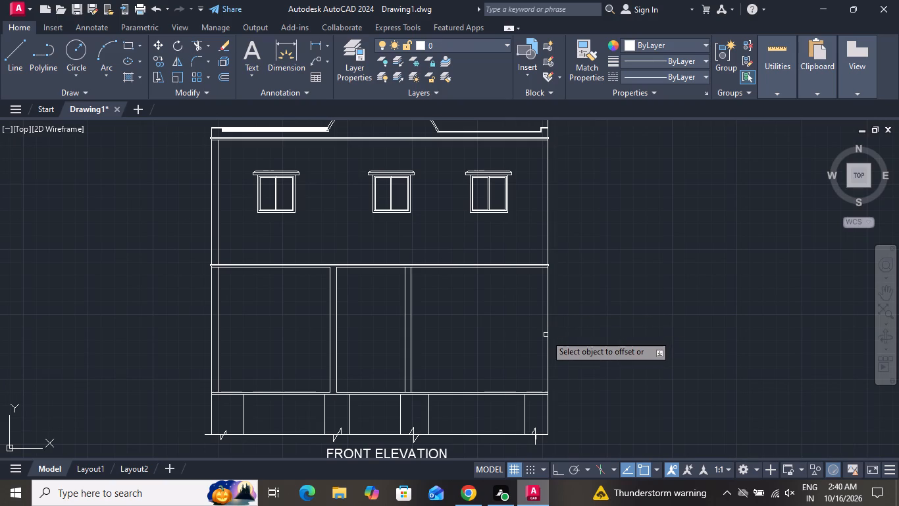
left_click(547, 334)
left_click(517, 339)
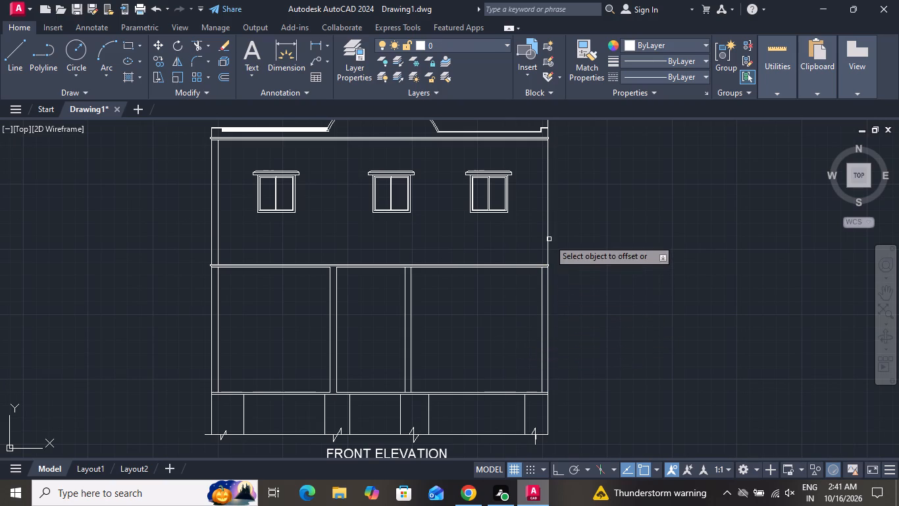
left_click(549, 239)
left_click(531, 239)
right_click(575, 265)
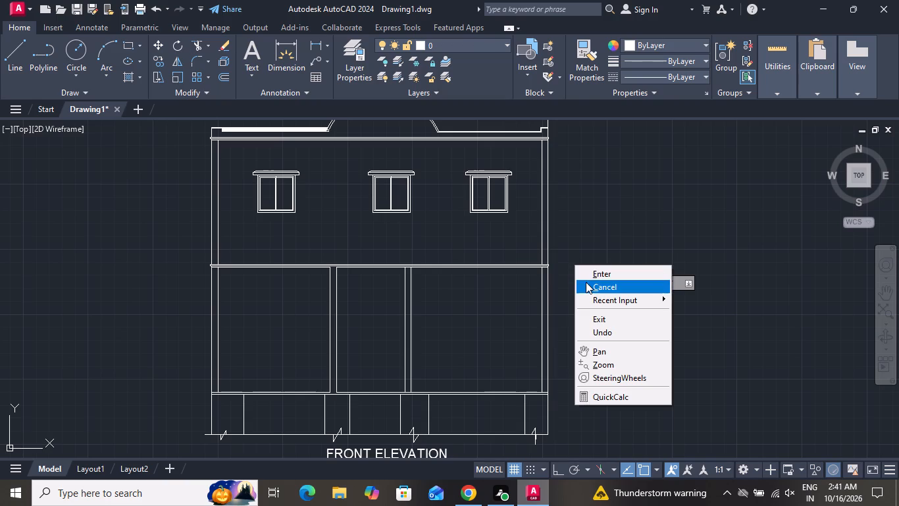
left_click(586, 282)
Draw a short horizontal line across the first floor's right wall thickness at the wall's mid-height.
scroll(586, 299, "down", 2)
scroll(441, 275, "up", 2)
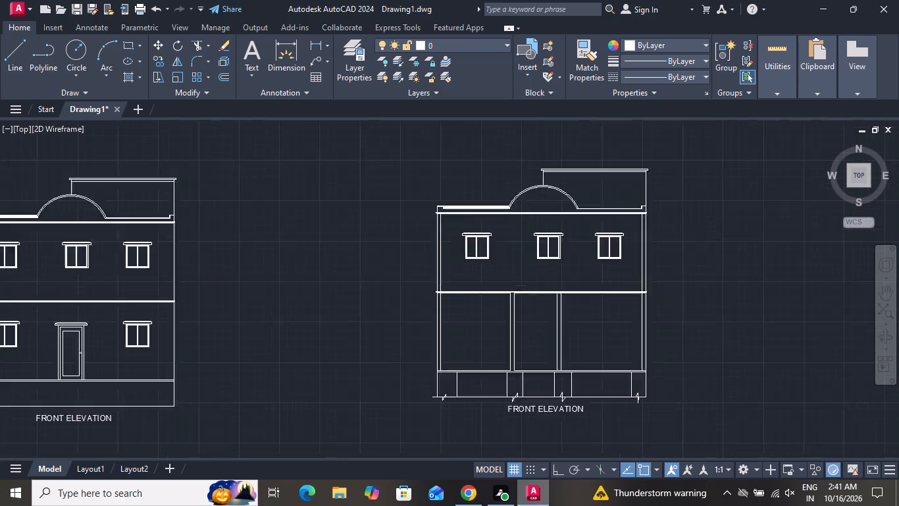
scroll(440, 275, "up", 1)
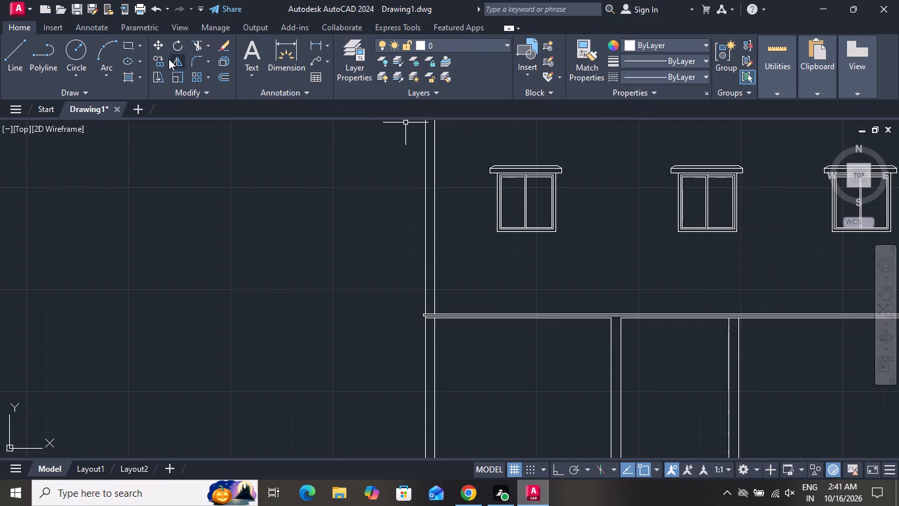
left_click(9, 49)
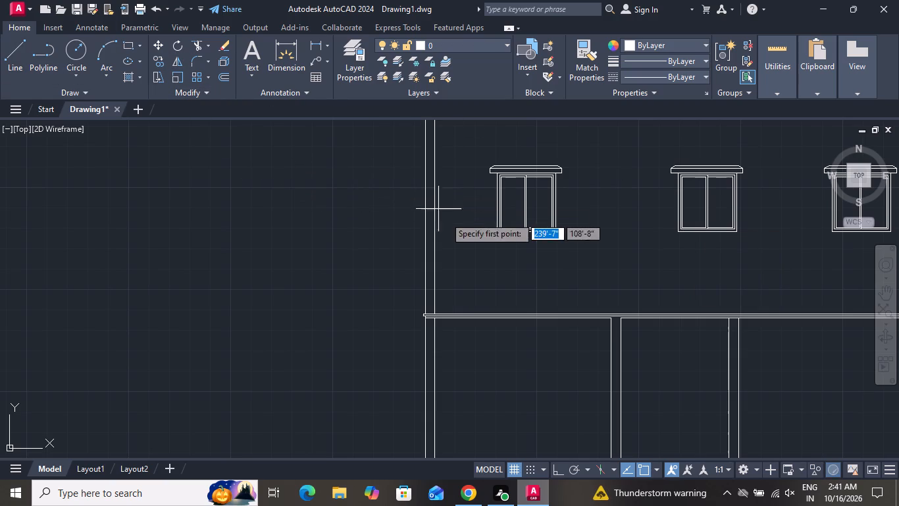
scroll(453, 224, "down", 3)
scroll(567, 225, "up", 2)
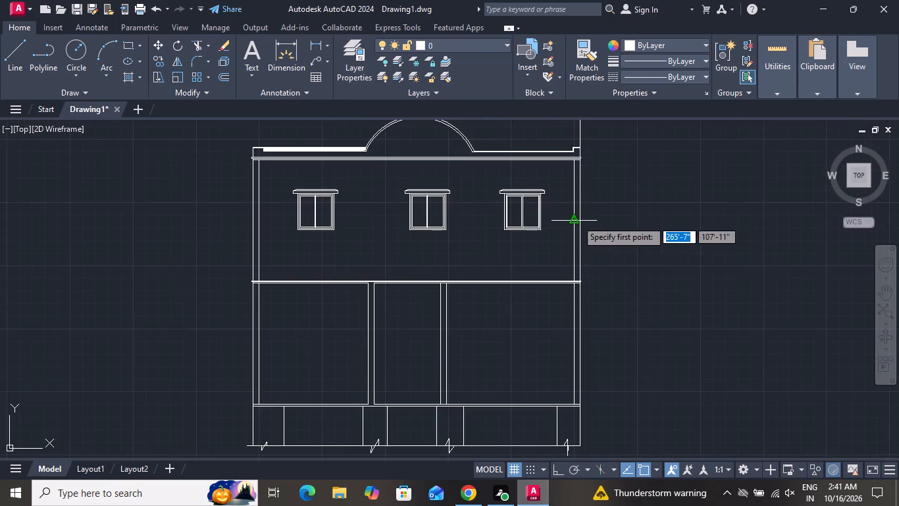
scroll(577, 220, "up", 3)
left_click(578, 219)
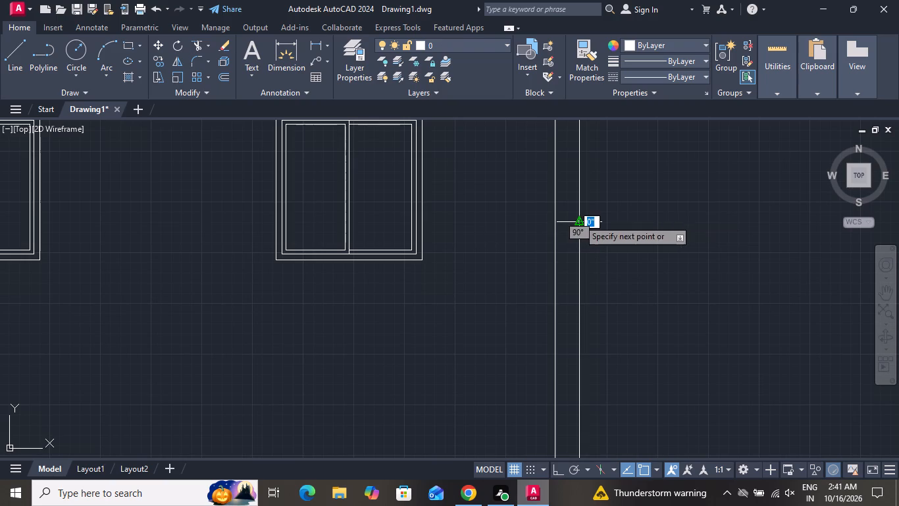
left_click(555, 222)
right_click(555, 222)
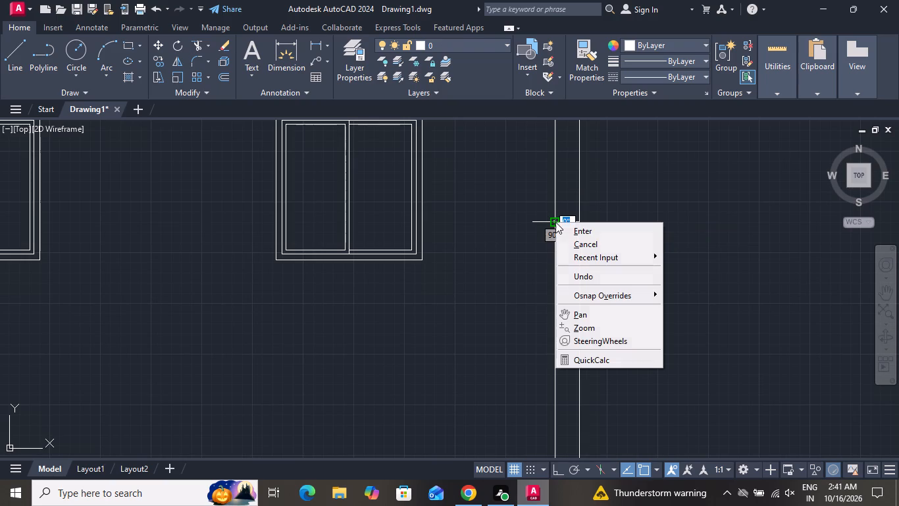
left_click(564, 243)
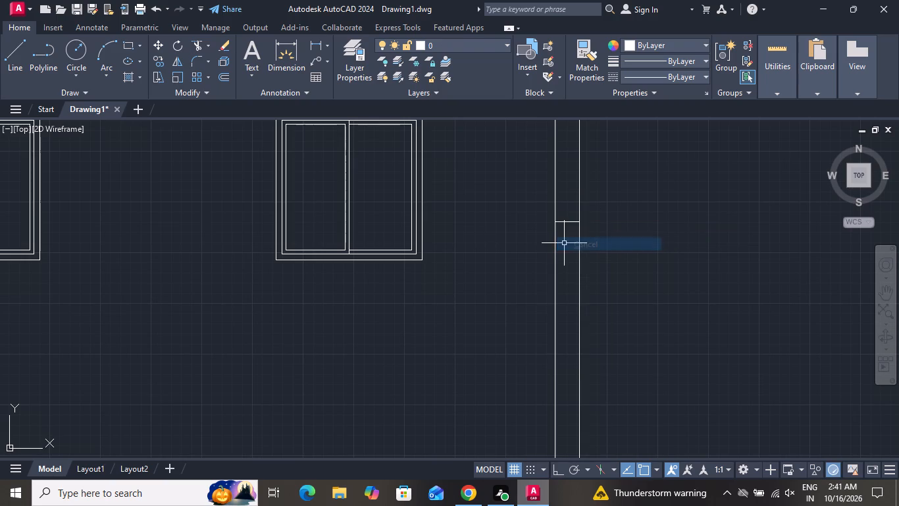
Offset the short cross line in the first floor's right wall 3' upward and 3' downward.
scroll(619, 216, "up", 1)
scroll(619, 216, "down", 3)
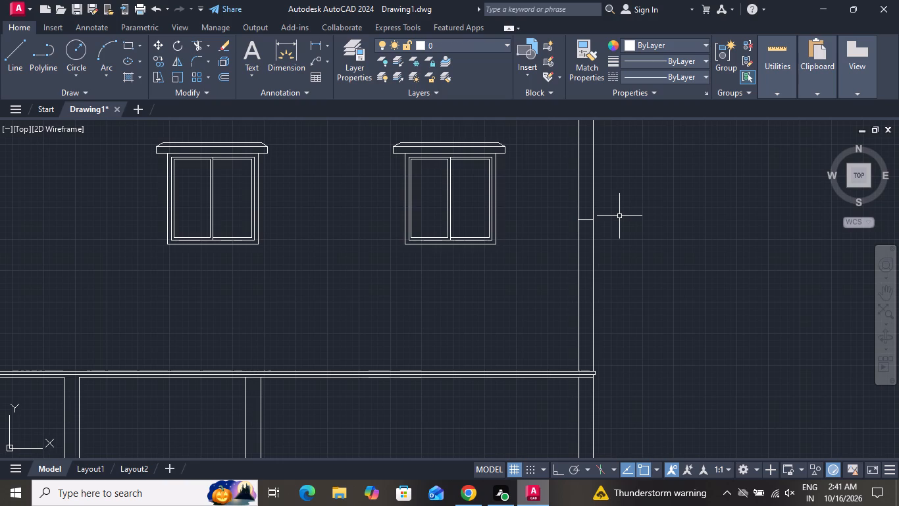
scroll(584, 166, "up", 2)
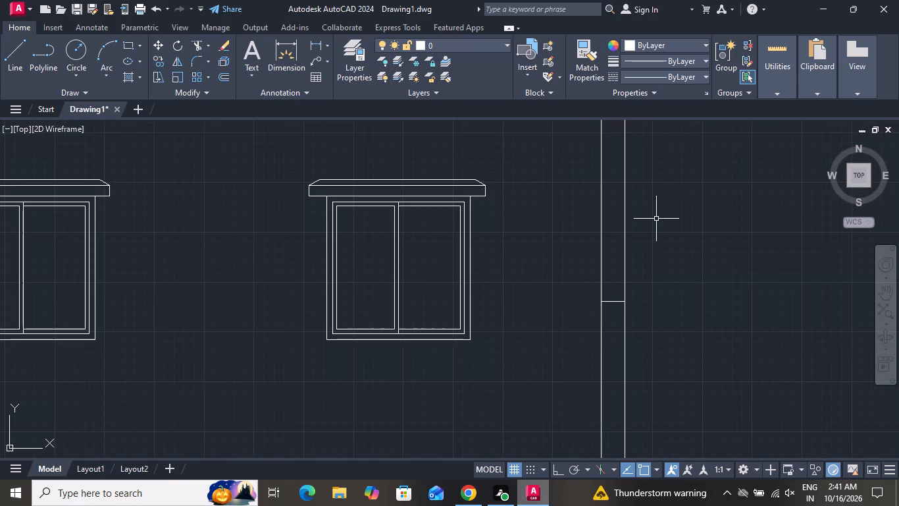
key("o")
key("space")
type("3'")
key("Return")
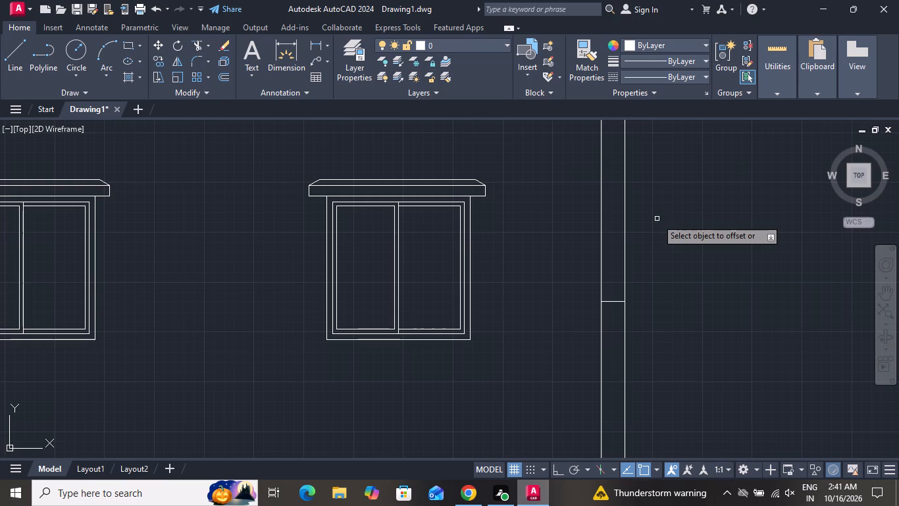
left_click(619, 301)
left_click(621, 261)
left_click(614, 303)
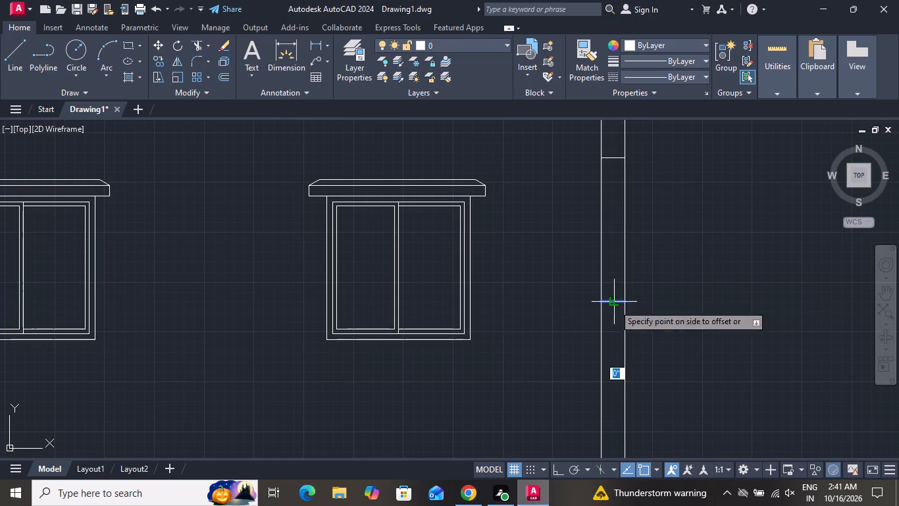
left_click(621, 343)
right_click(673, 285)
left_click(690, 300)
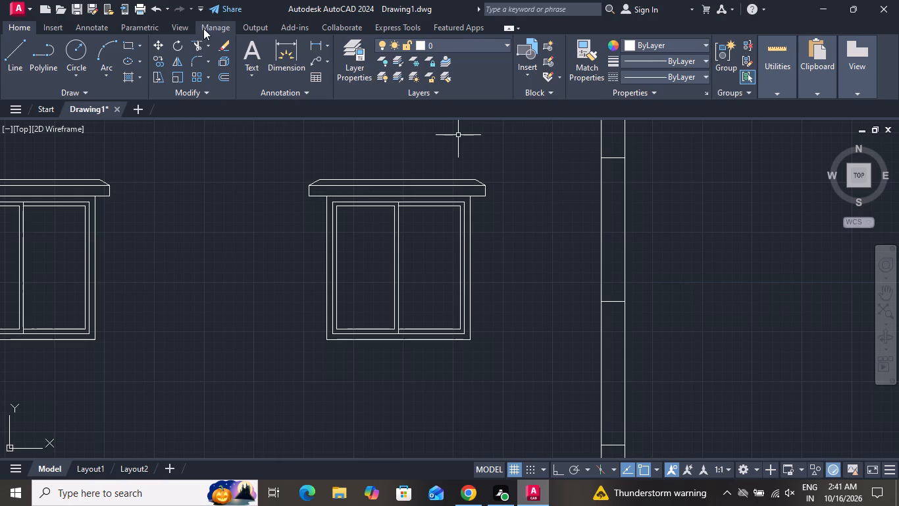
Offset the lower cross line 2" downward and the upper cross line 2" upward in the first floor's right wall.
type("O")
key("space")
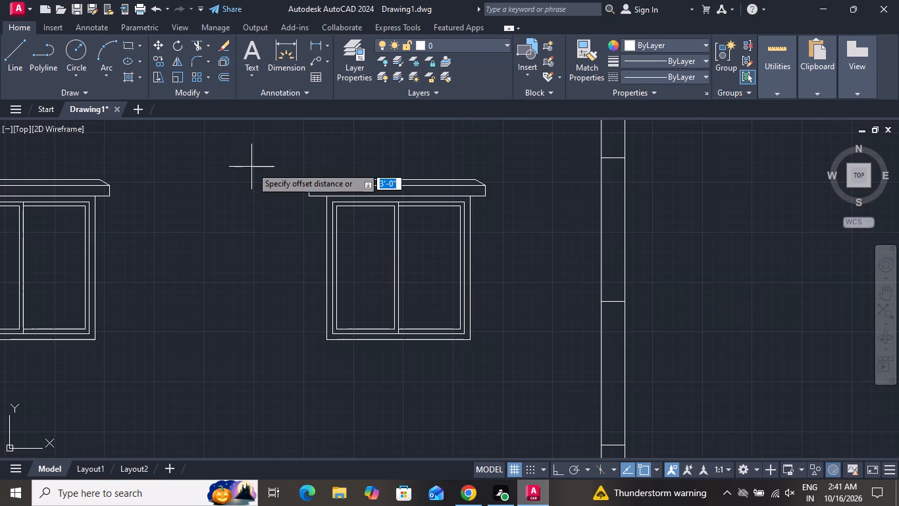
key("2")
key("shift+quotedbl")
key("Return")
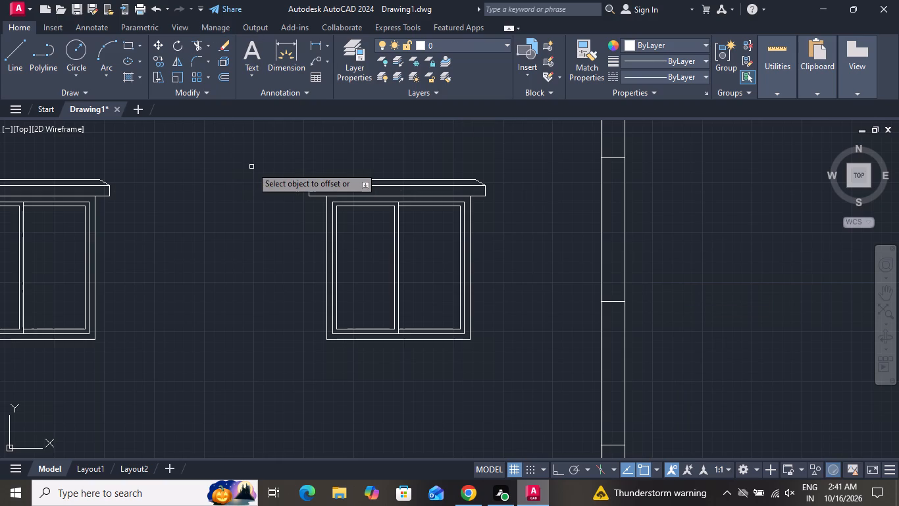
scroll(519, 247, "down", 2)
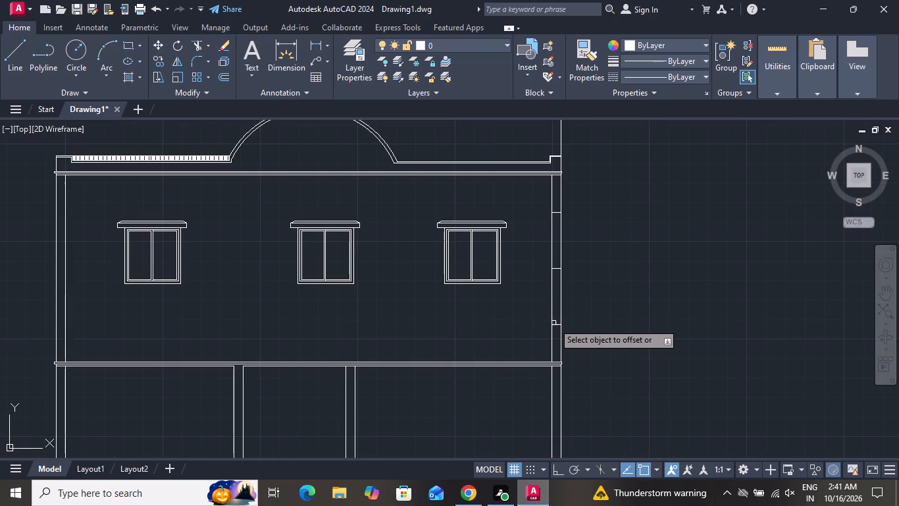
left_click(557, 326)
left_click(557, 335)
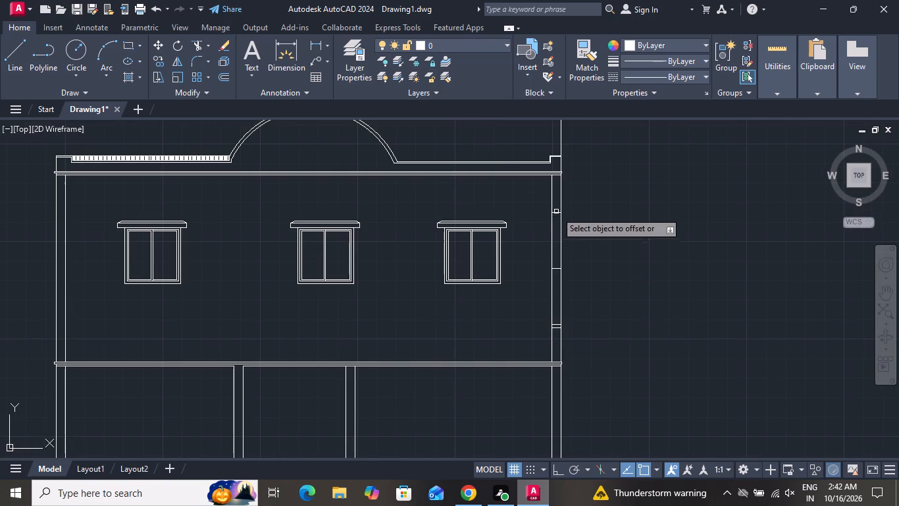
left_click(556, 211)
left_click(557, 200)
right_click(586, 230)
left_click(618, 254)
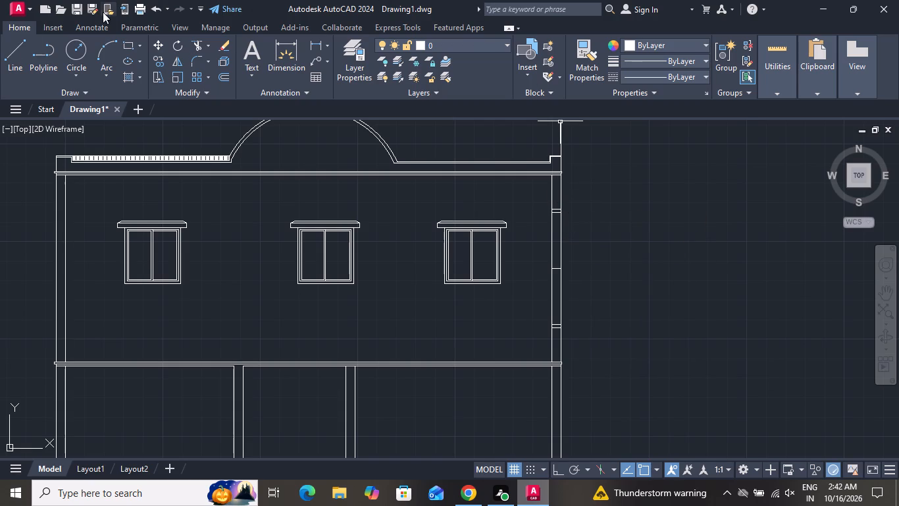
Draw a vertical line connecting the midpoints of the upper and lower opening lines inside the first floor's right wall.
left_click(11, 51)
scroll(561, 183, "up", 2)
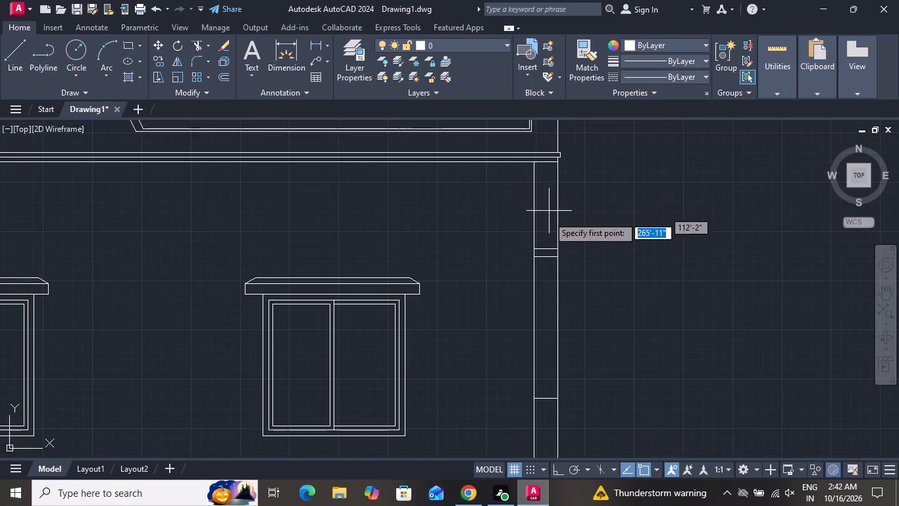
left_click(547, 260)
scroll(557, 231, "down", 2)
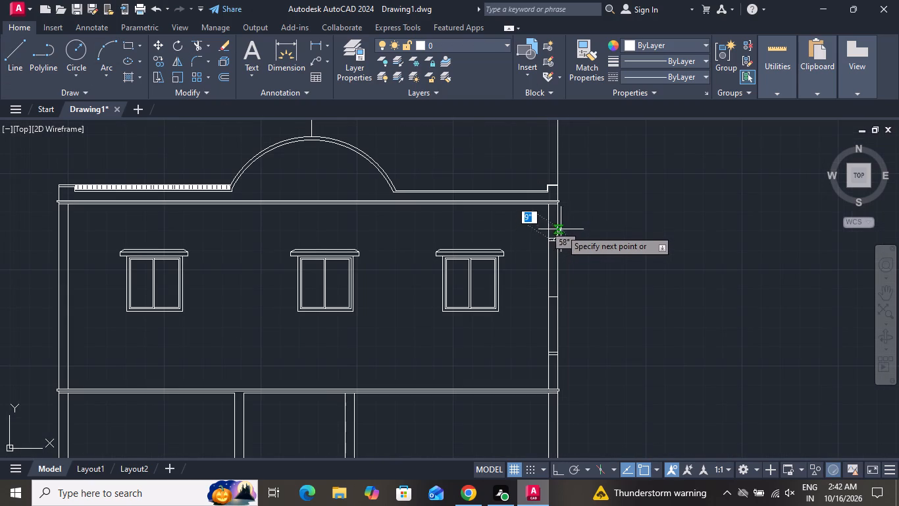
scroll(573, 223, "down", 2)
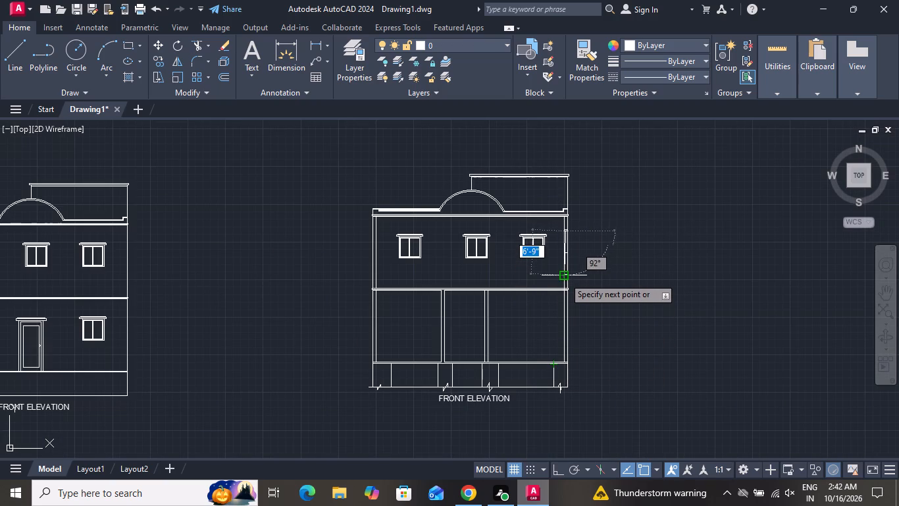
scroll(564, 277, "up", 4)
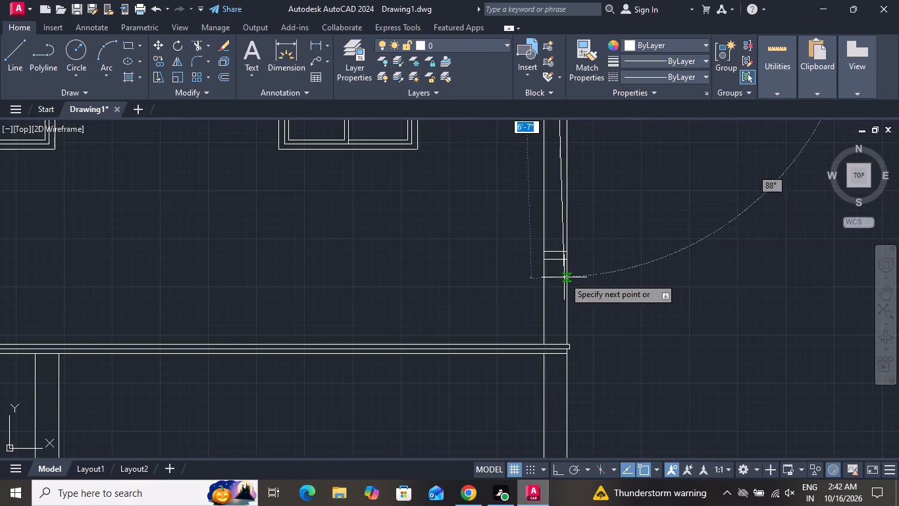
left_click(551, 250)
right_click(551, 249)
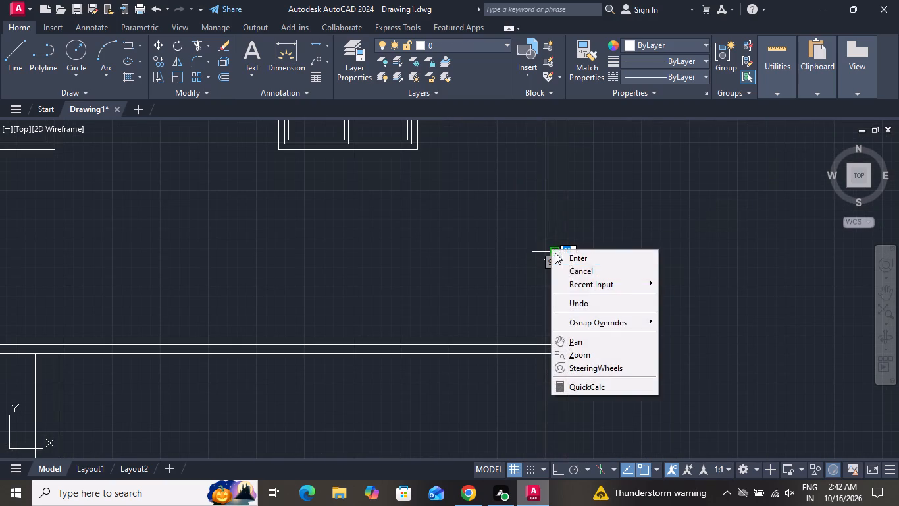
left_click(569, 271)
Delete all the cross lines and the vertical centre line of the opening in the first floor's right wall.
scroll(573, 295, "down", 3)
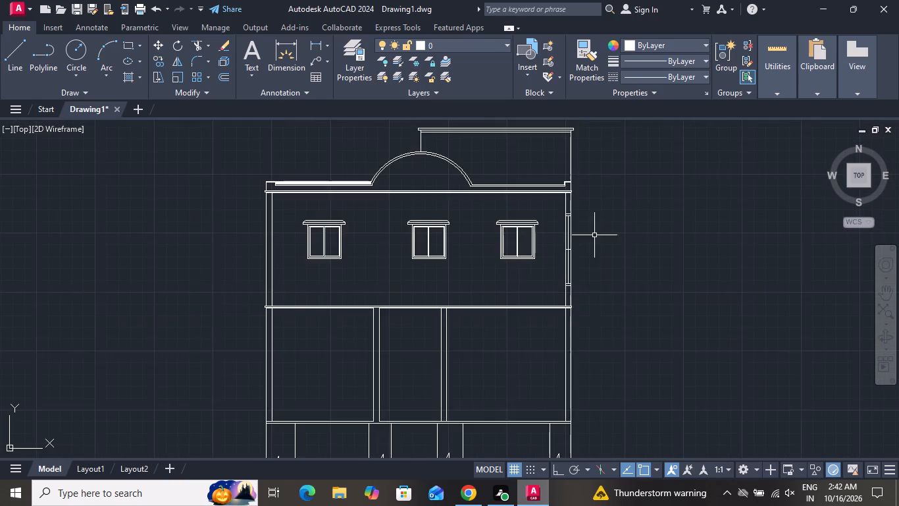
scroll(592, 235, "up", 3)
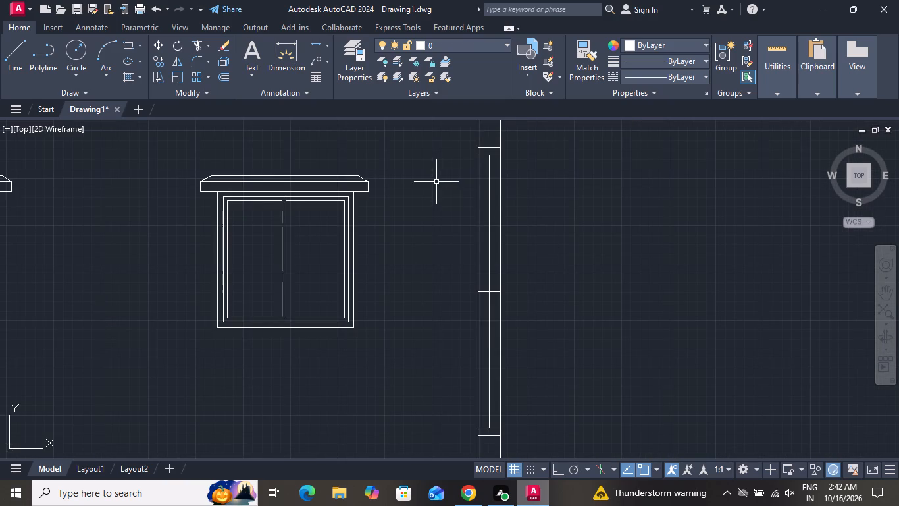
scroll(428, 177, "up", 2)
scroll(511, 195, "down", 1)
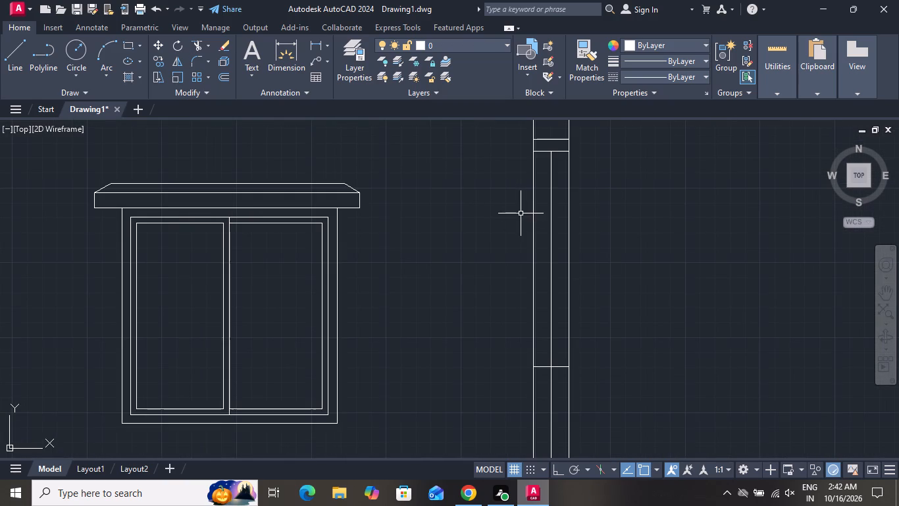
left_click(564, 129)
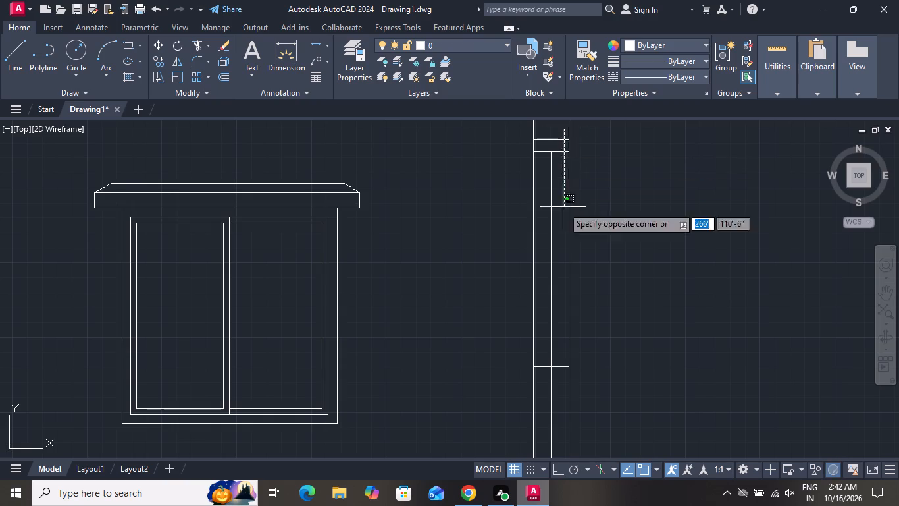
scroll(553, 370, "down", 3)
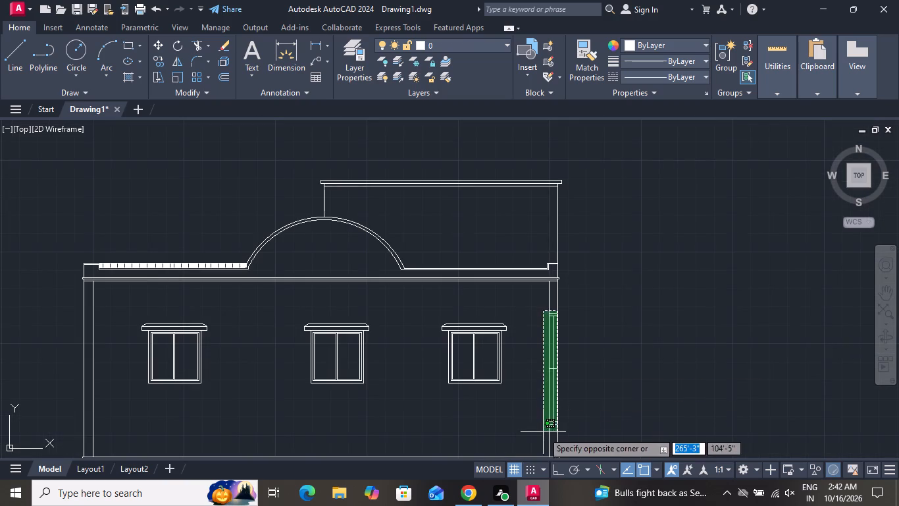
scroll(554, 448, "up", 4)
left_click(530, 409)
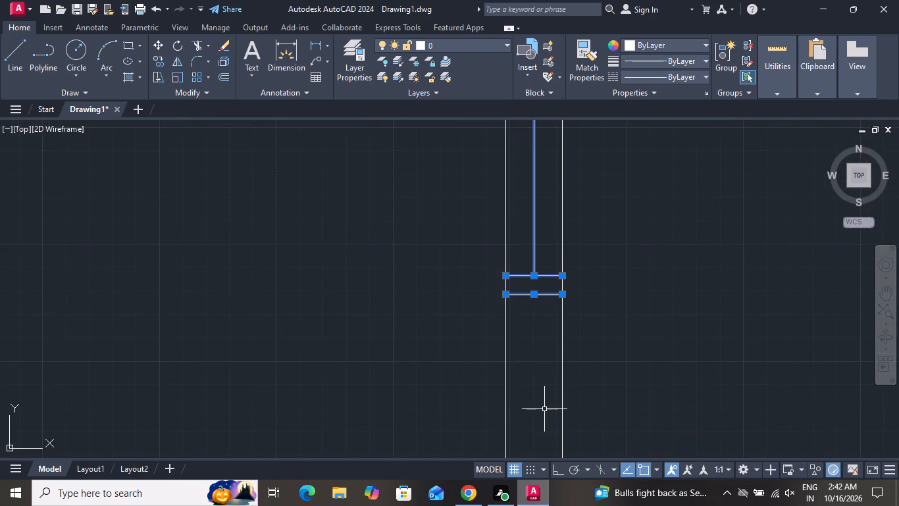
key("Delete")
Delete the middle first-floor window and its sunshade from the section drawing.
scroll(557, 416, "up", 1)
scroll(557, 416, "down", 5)
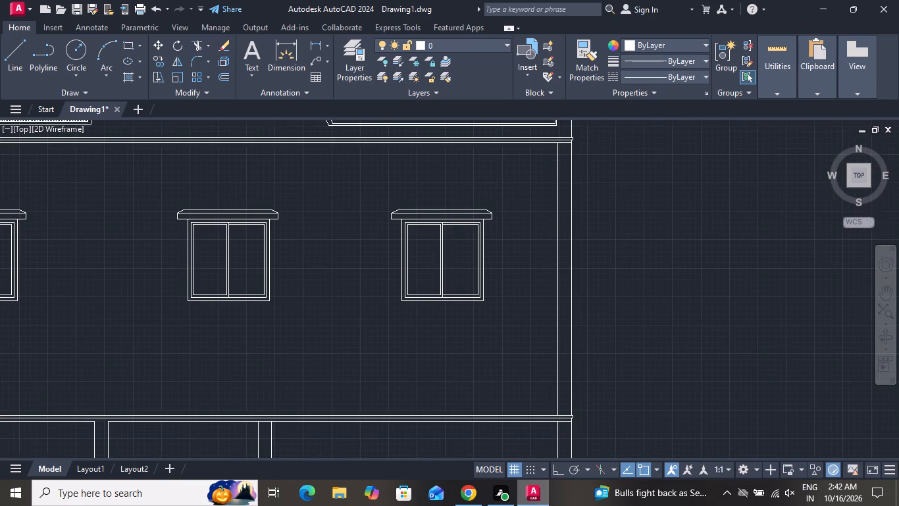
scroll(582, 376, "down", 1)
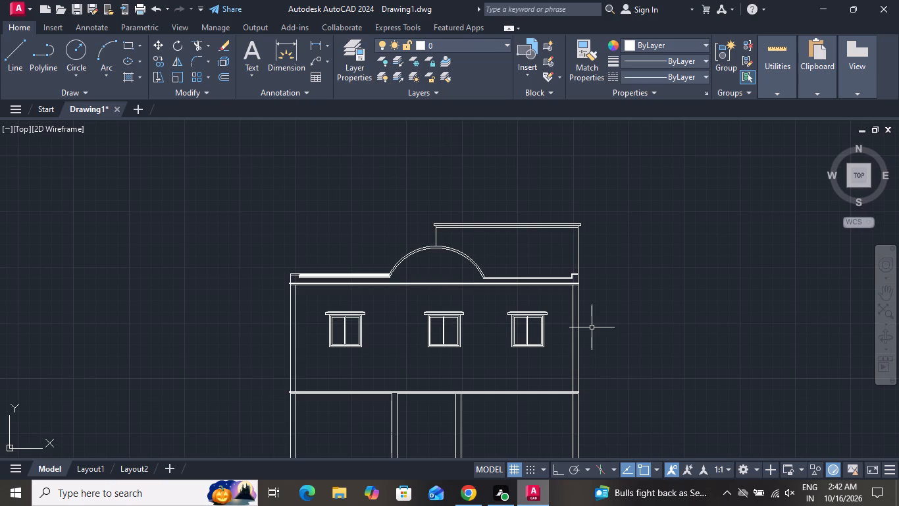
scroll(592, 327, "down", 2)
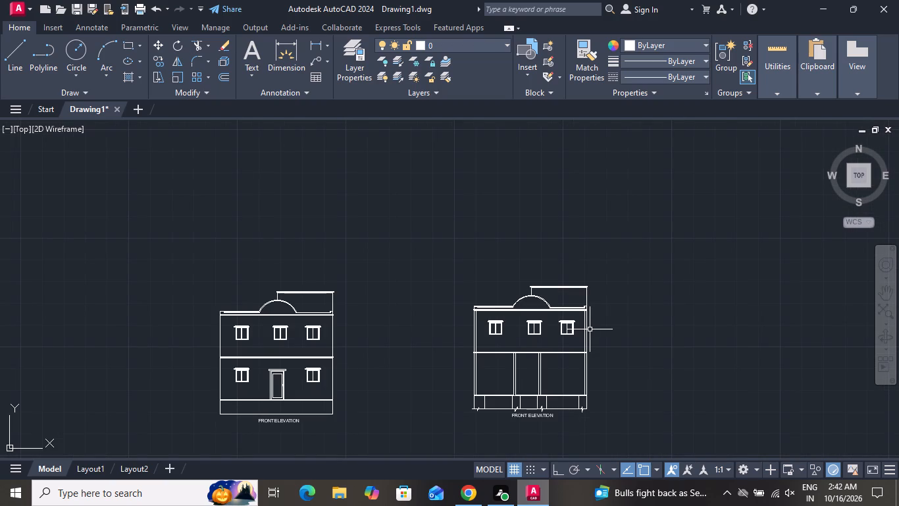
scroll(529, 335, "up", 3)
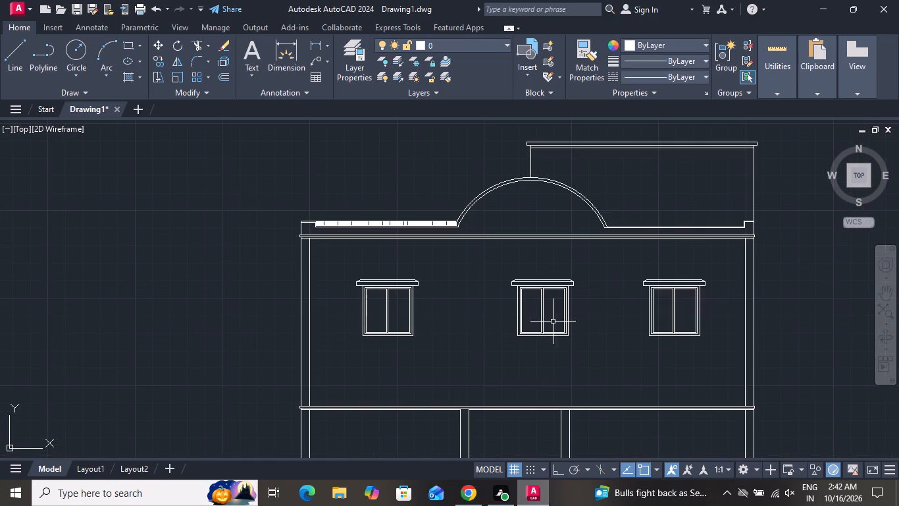
left_click(596, 266)
left_click(510, 350)
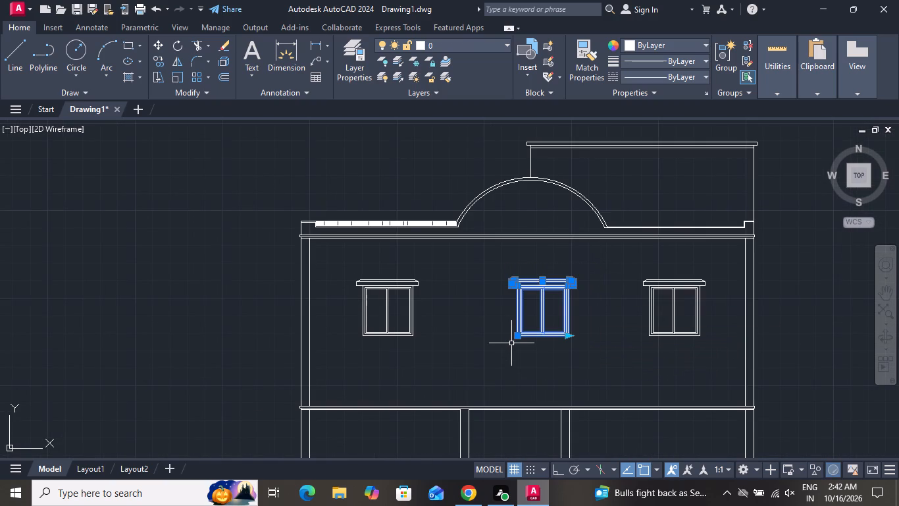
key("Delete")
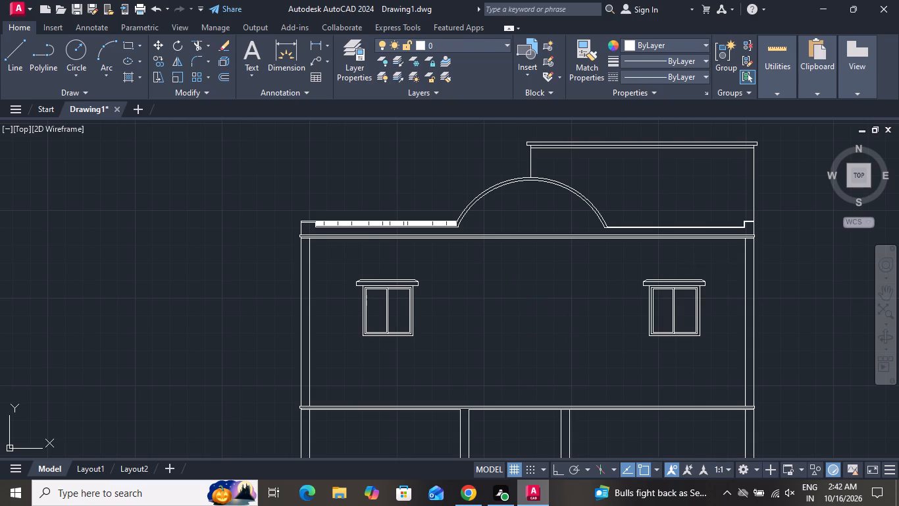
Delete the remaining right and left first-floor windows together with their sunshades from the section drawing.
left_click(716, 271)
left_click(617, 352)
key("Delete")
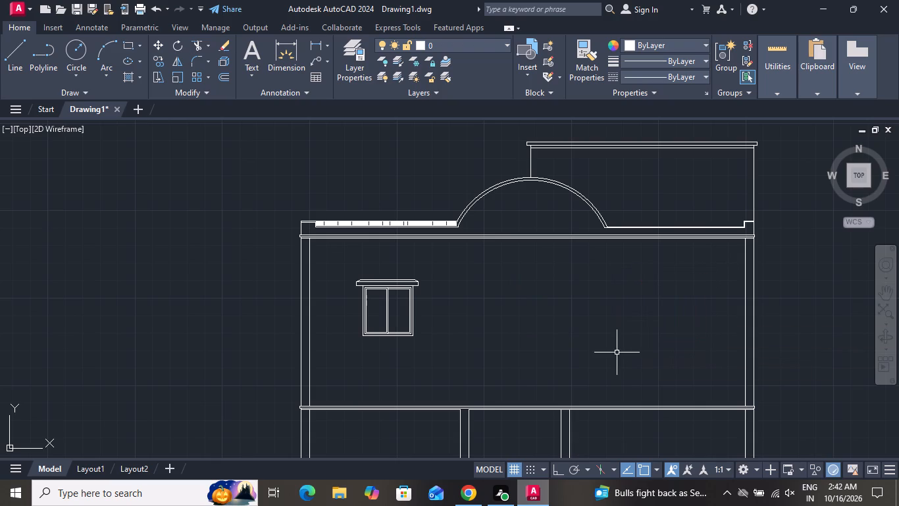
left_click(490, 272)
left_click(338, 351)
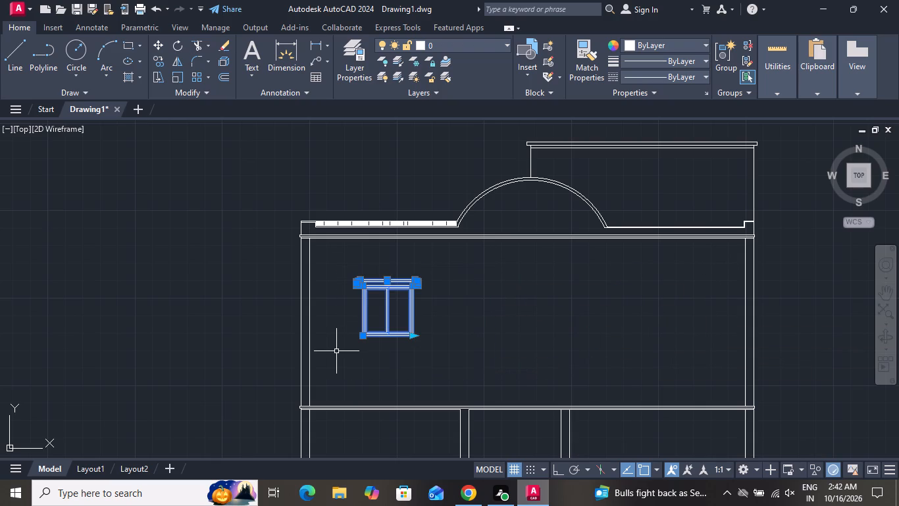
key("Delete")
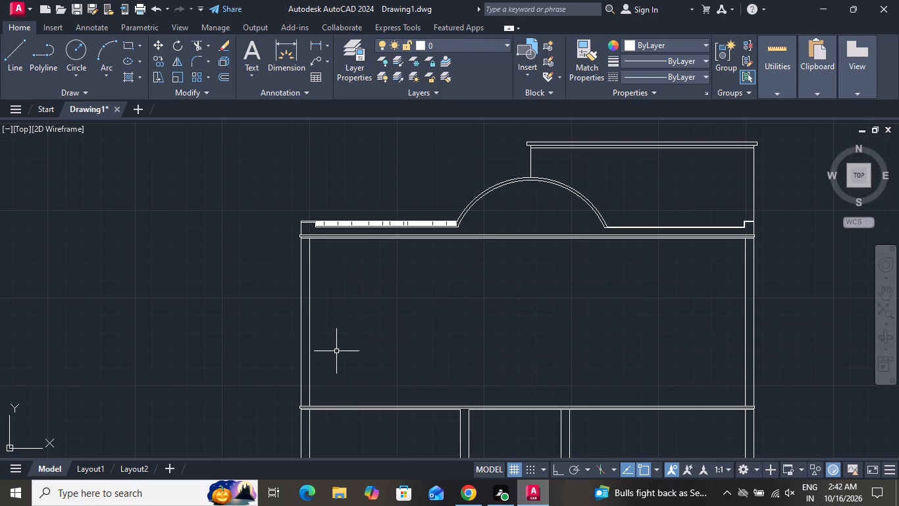
Extend both lines of the ground floor's left partition wall up through the first floor to the roof slab.
type("EX")
key("space")
key("space")
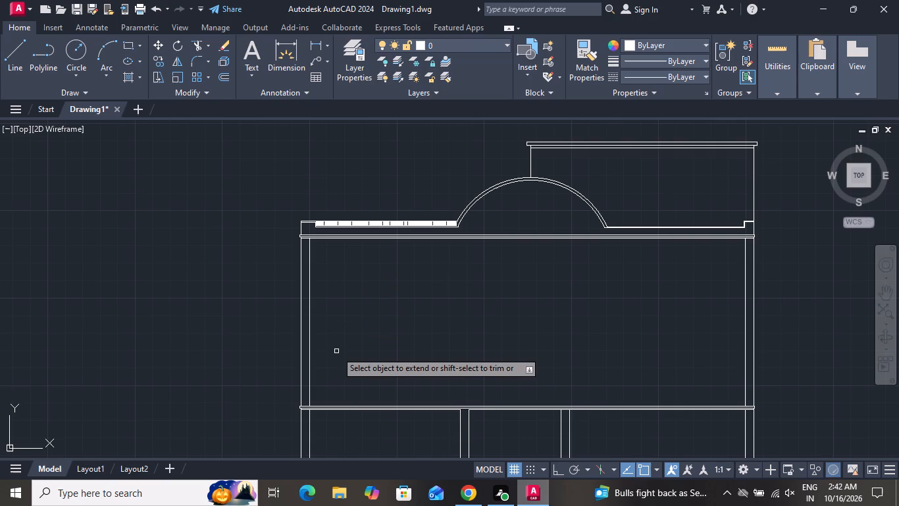
left_click(461, 421)
left_click(461, 414)
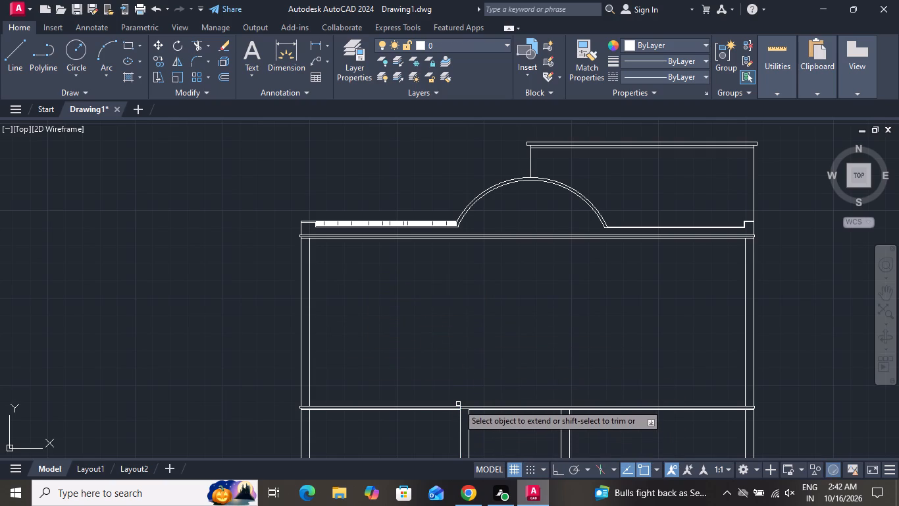
scroll(459, 412, "up", 1)
scroll(459, 412, "down", 1)
scroll(459, 412, "up", 4)
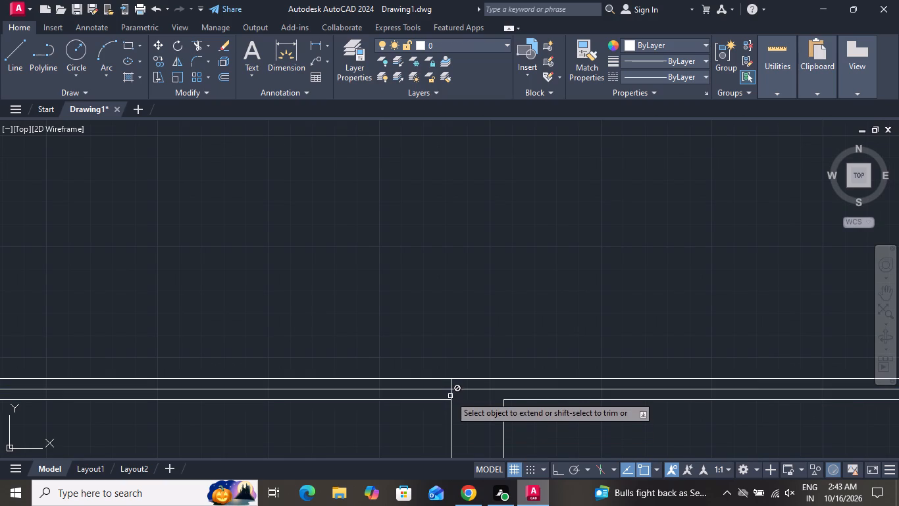
scroll(450, 386, "down", 3)
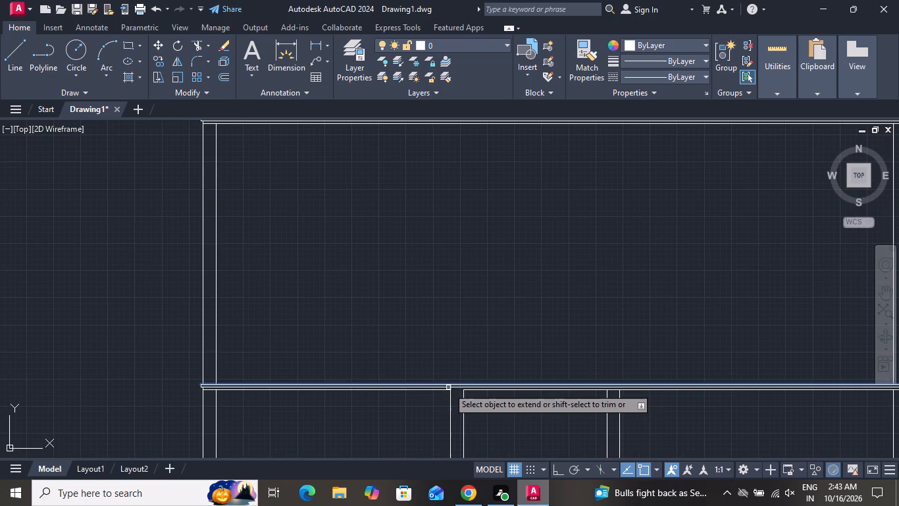
left_click(449, 404)
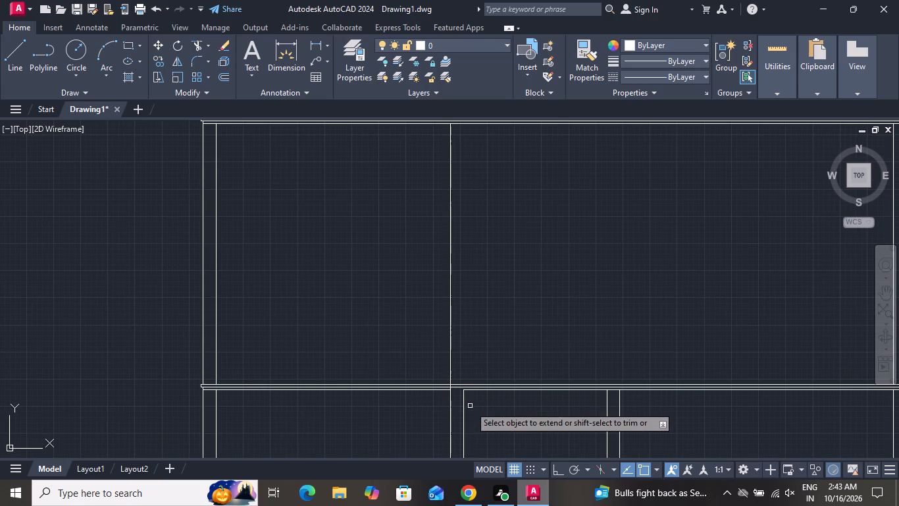
left_click(462, 404)
left_click(465, 399)
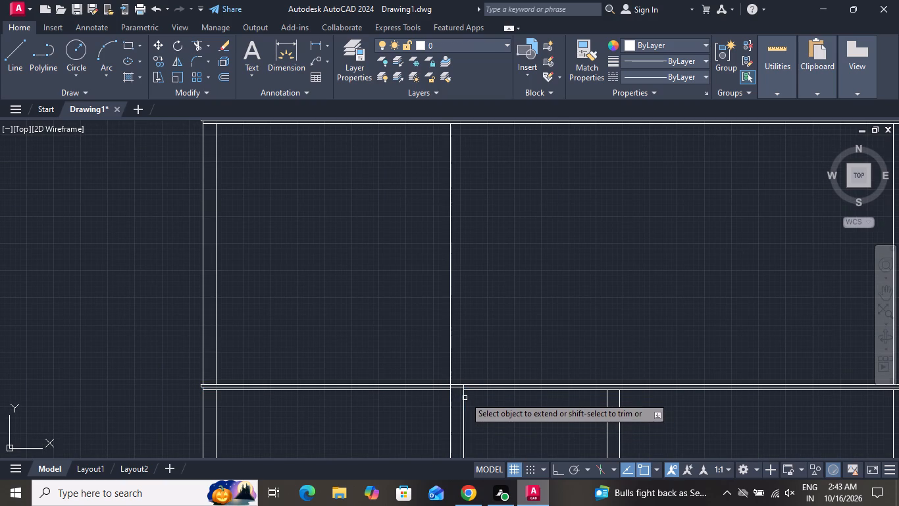
left_click(465, 393)
Extend both lines of the ground floor's right partition wall up through the first floor to the roof slab.
scroll(501, 366, "down", 2)
scroll(548, 388, "up", 2)
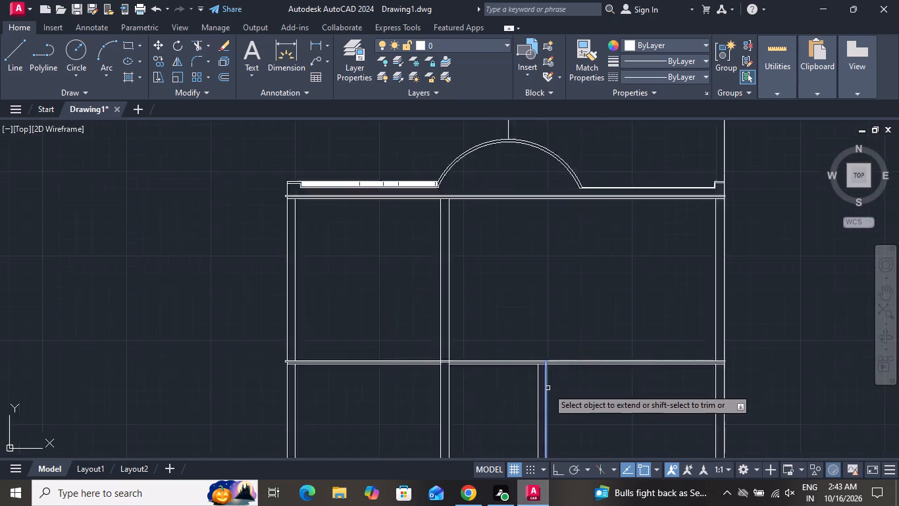
scroll(548, 388, "up", 1)
left_click(520, 354)
left_click(520, 351)
left_click(520, 346)
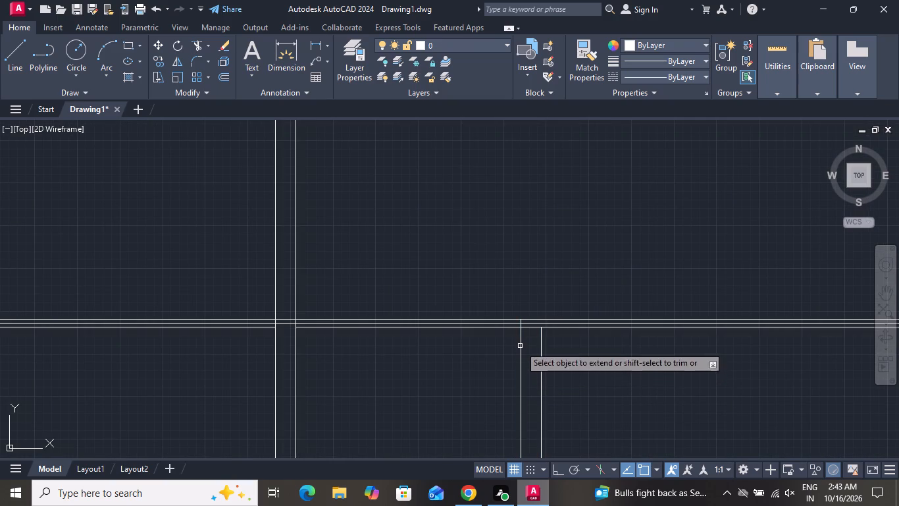
scroll(520, 345, "down", 3)
left_click(520, 345)
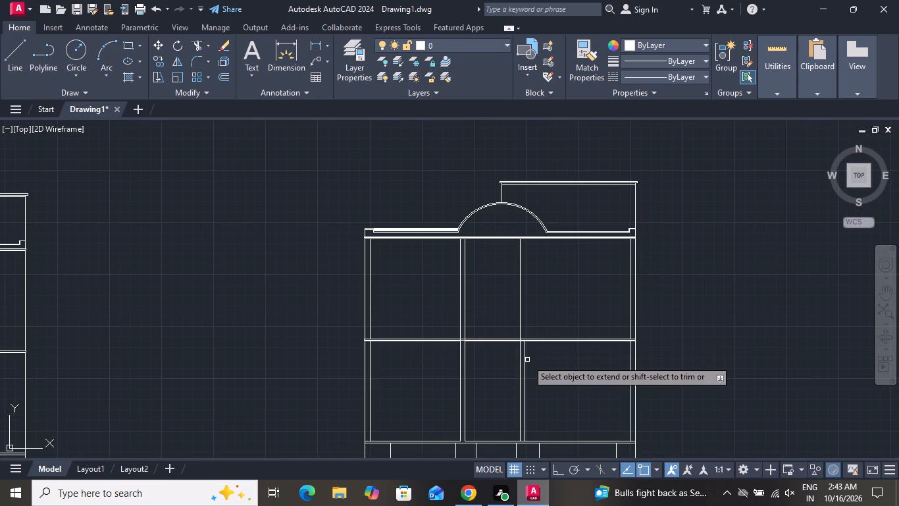
left_click(527, 360)
left_click(527, 352)
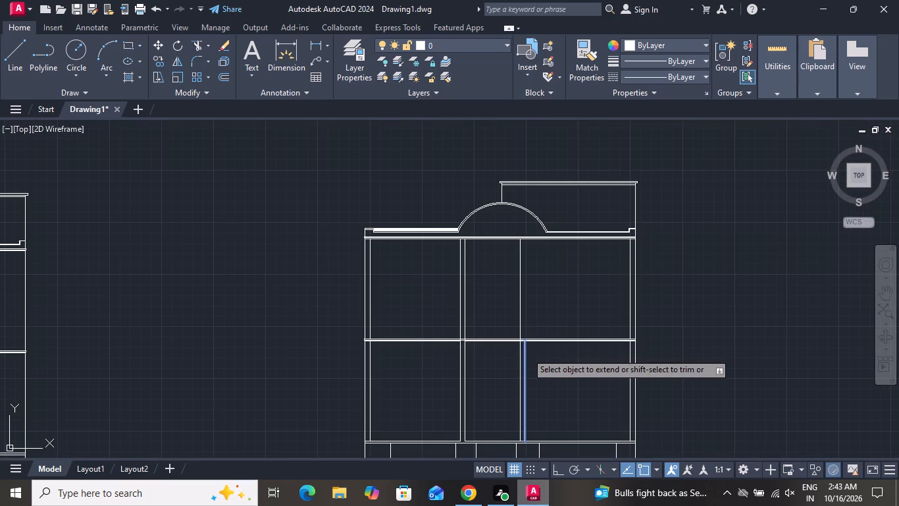
left_click(527, 352)
left_click(524, 345)
left_click(525, 349)
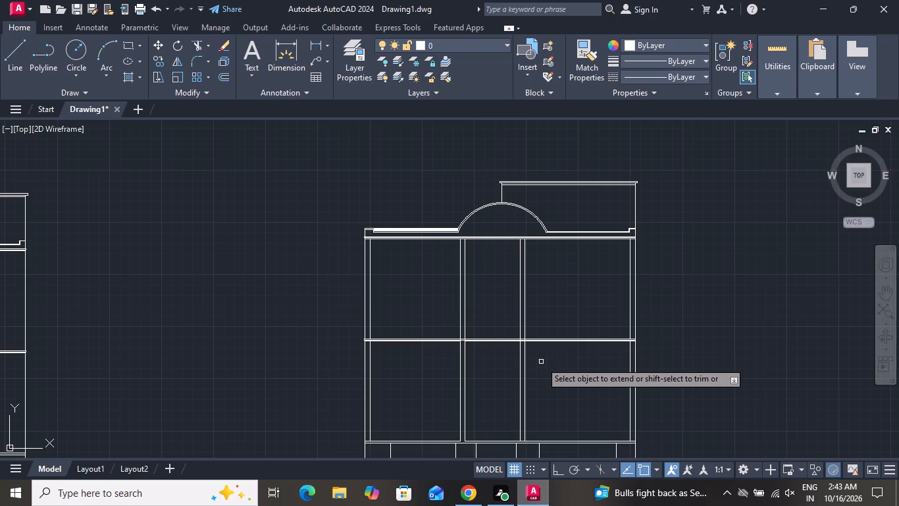
right_click(541, 362)
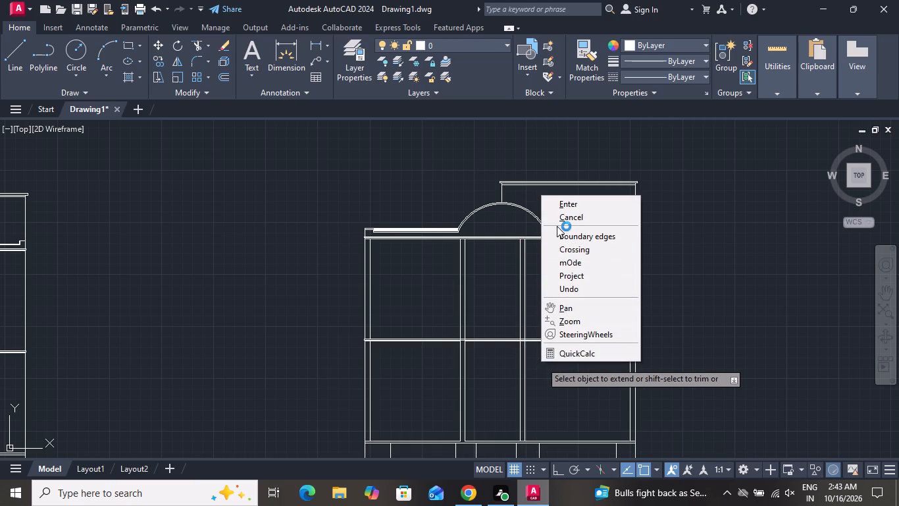
left_click(558, 215)
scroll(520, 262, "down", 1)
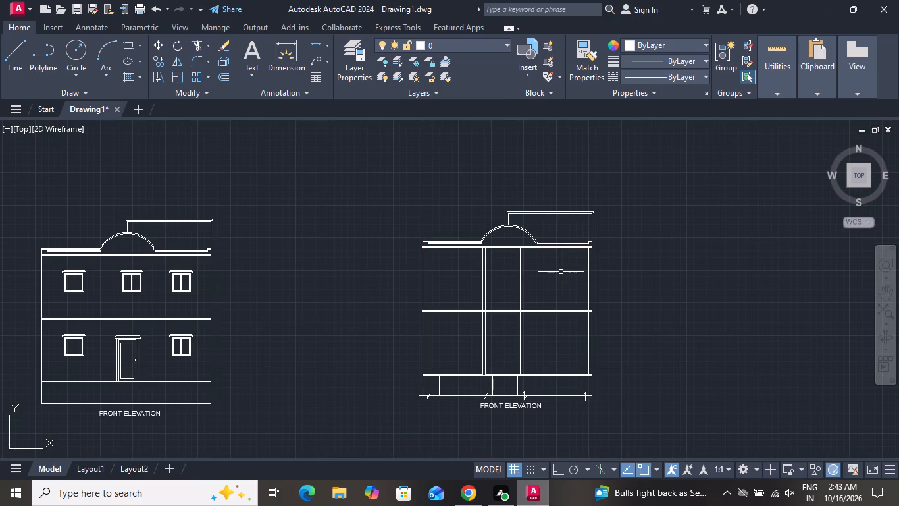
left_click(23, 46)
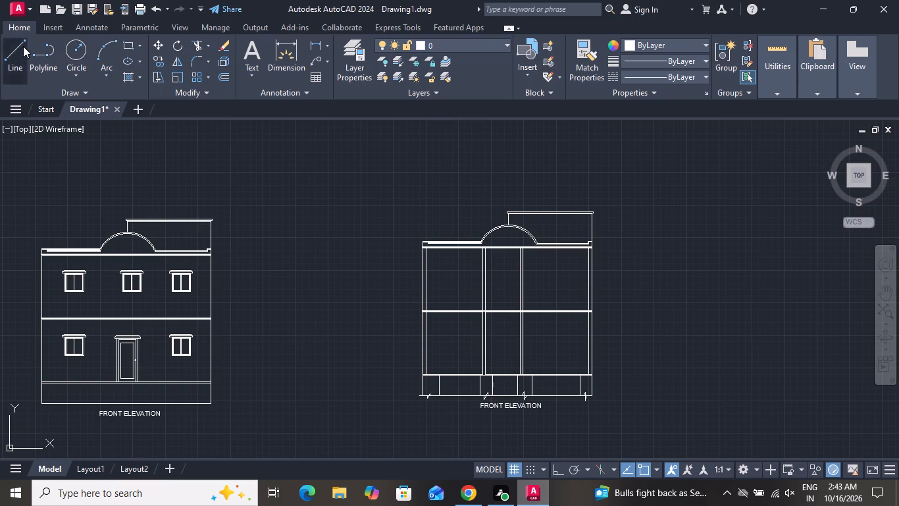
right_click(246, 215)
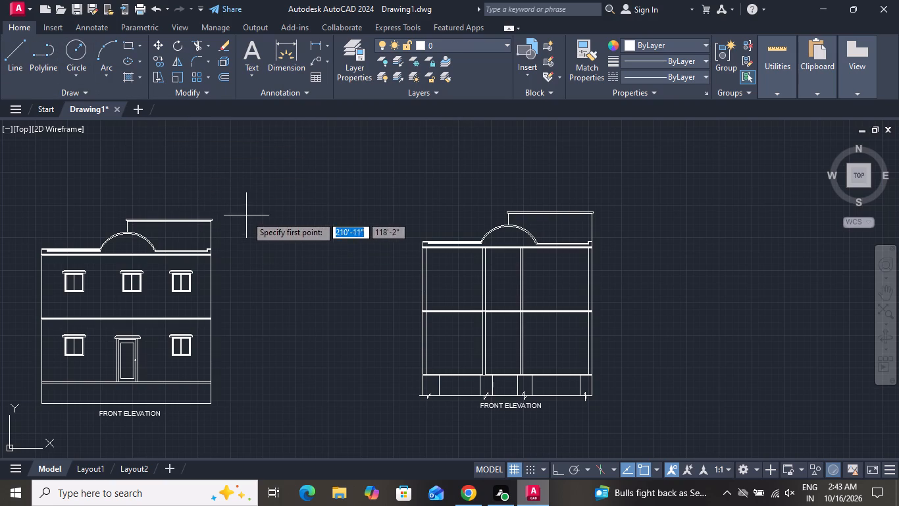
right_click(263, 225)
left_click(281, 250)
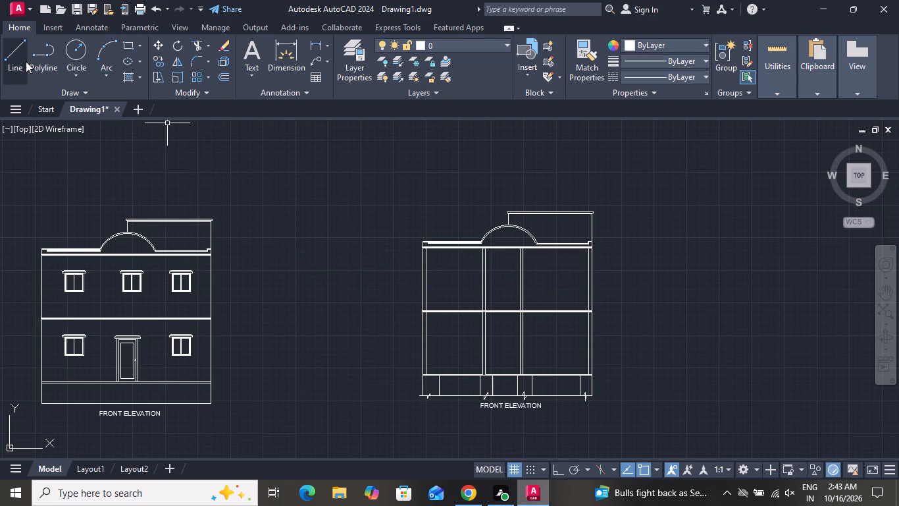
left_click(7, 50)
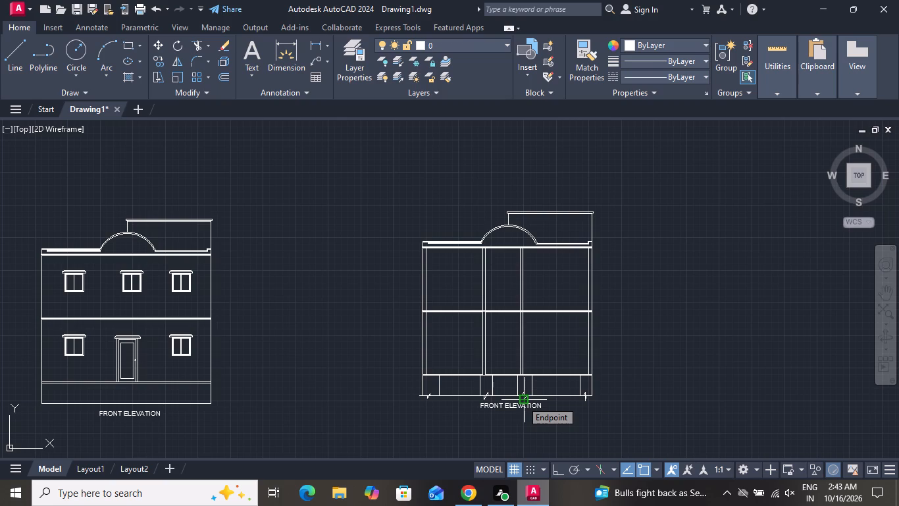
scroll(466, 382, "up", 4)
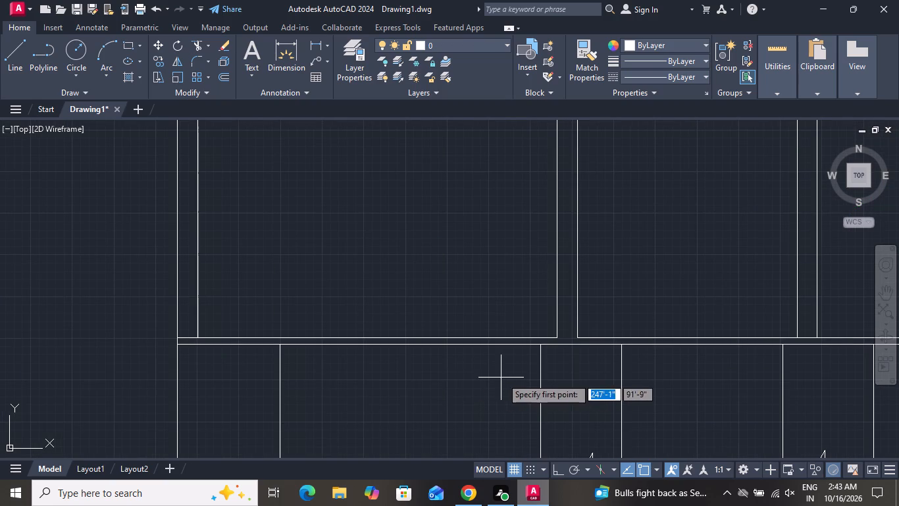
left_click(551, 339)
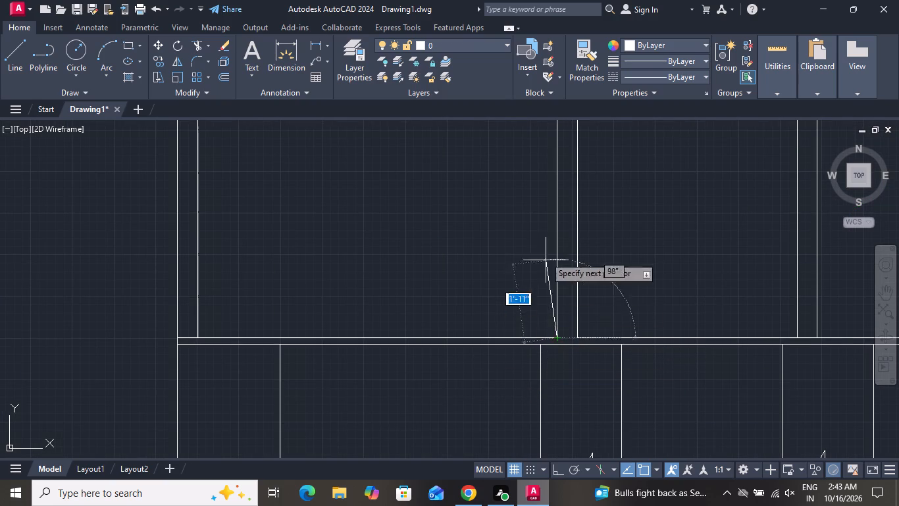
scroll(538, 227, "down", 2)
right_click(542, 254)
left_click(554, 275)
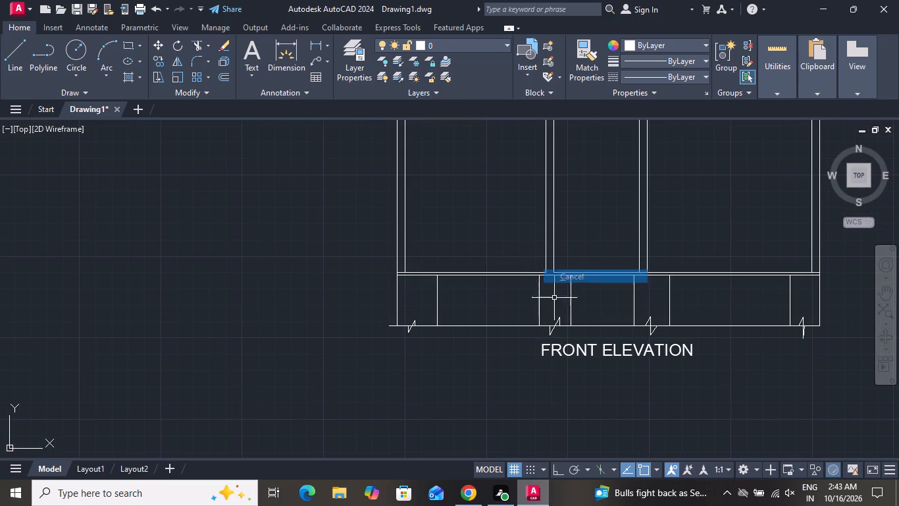
With Ortho on, draw a 7' vertical line up from the ground-floor level, just left of the section's left partition wall.
left_click(561, 472)
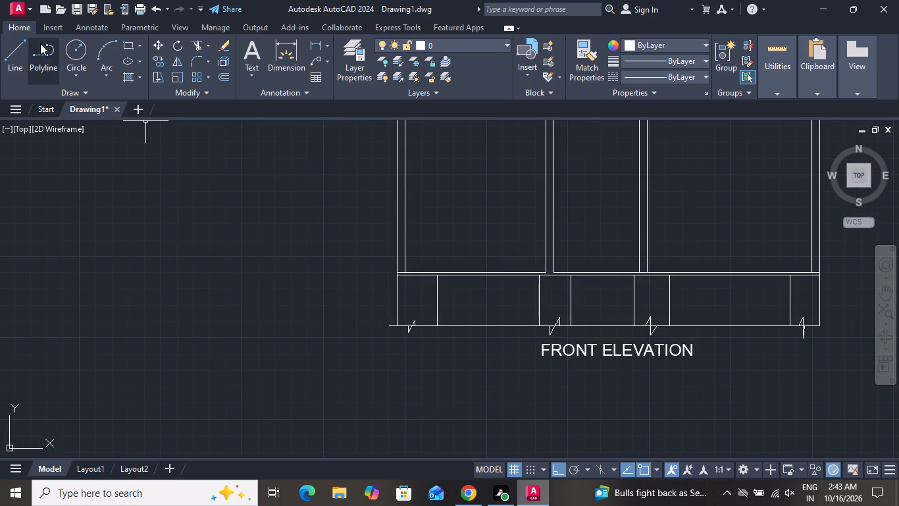
left_click(18, 45)
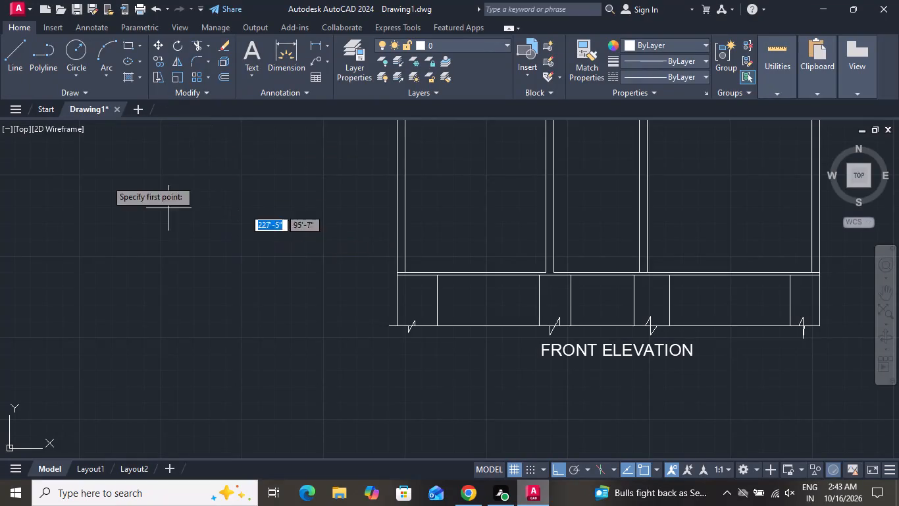
key("Tab")
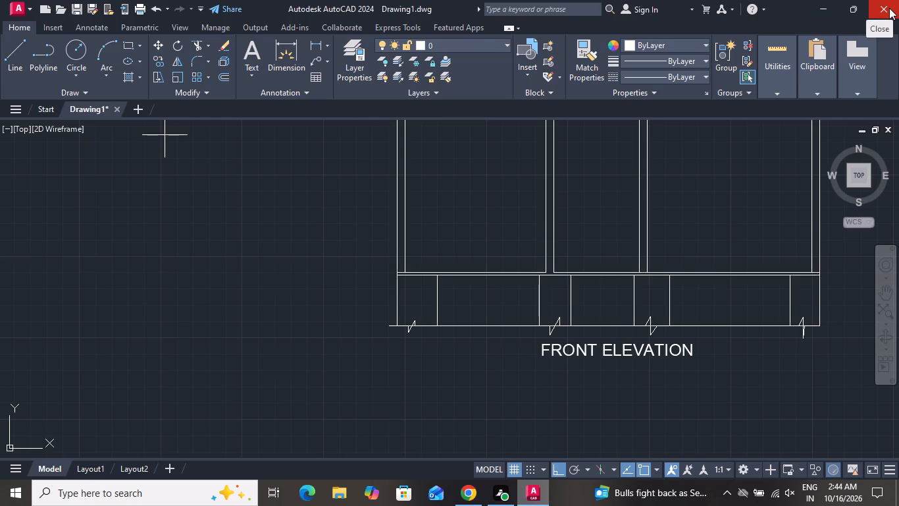
scroll(528, 368, "down", 2)
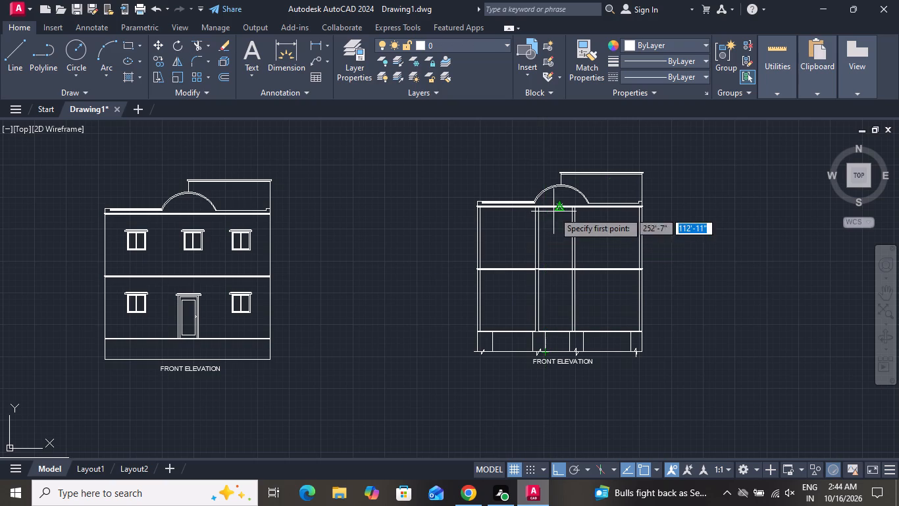
scroll(600, 281, "up", 2)
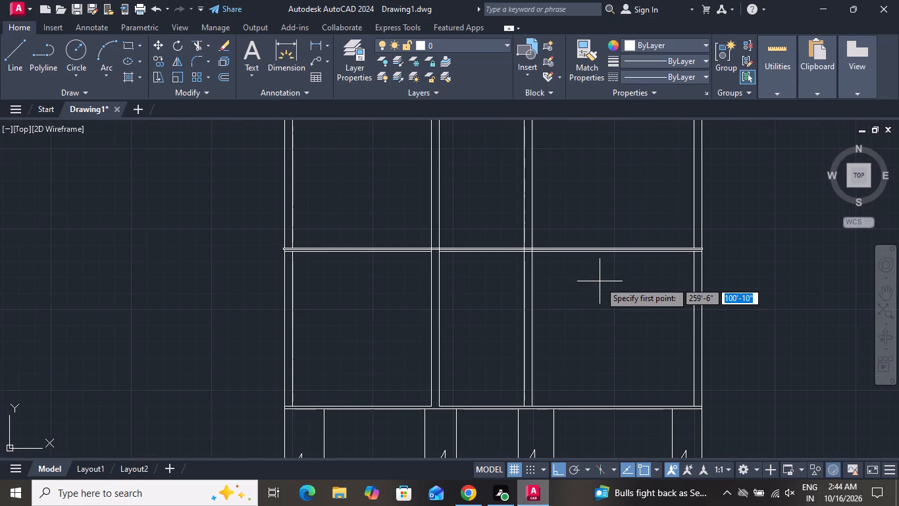
scroll(511, 430, "up", 1)
scroll(509, 412, "down", 2)
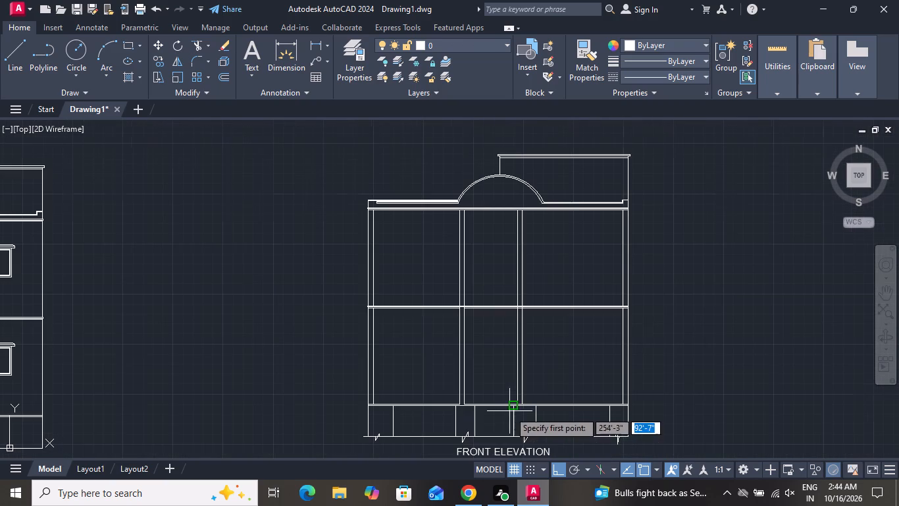
scroll(438, 407, "up", 2)
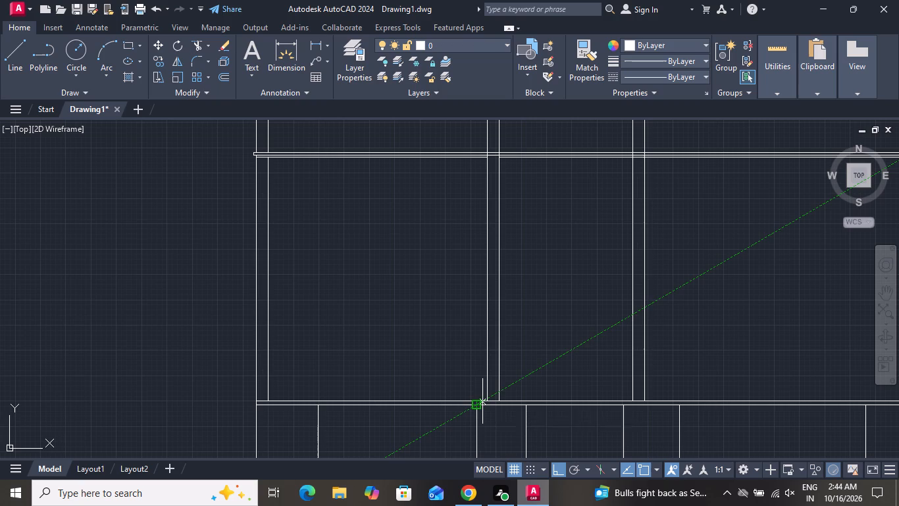
scroll(476, 401, "up", 3)
left_click(498, 401)
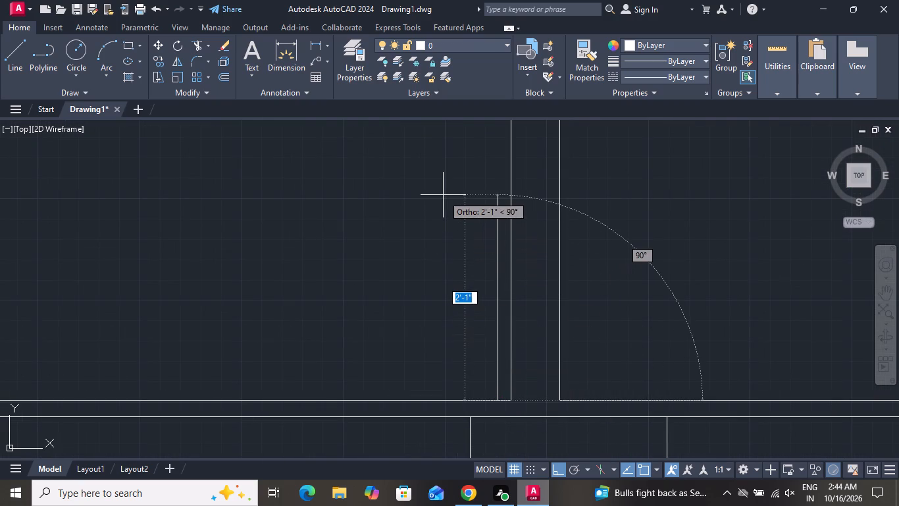
type("7'")
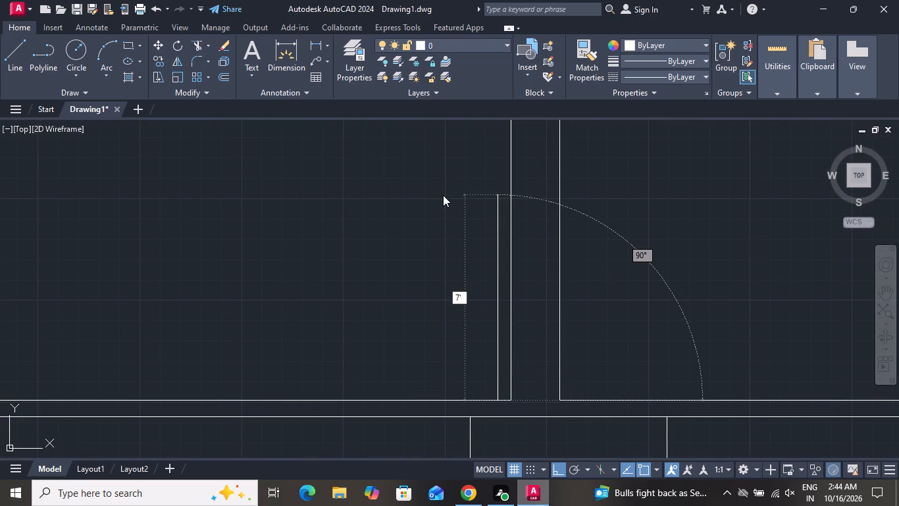
key("Return")
Continue the door outline with a 3' top line to the left and a vertical side back down to the floor.
scroll(443, 195, "down", 3)
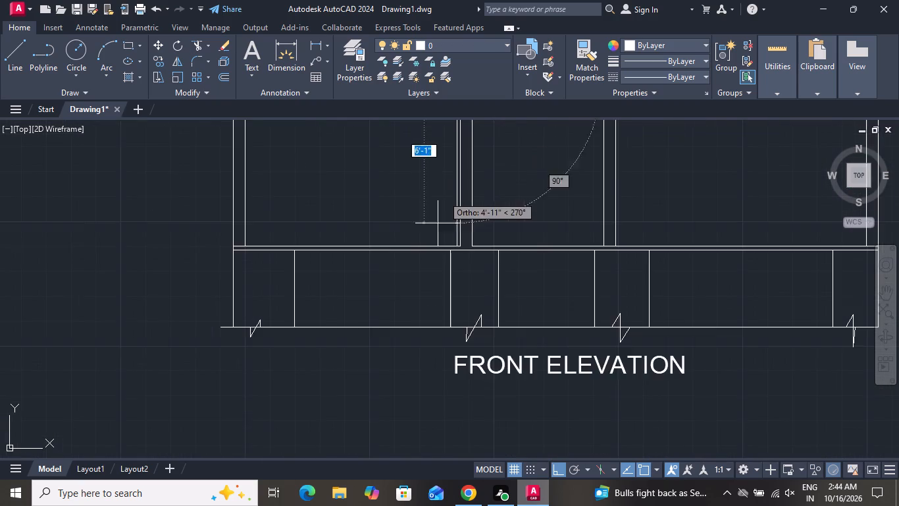
scroll(419, 266, "down", 4)
scroll(397, 208, "up", 1)
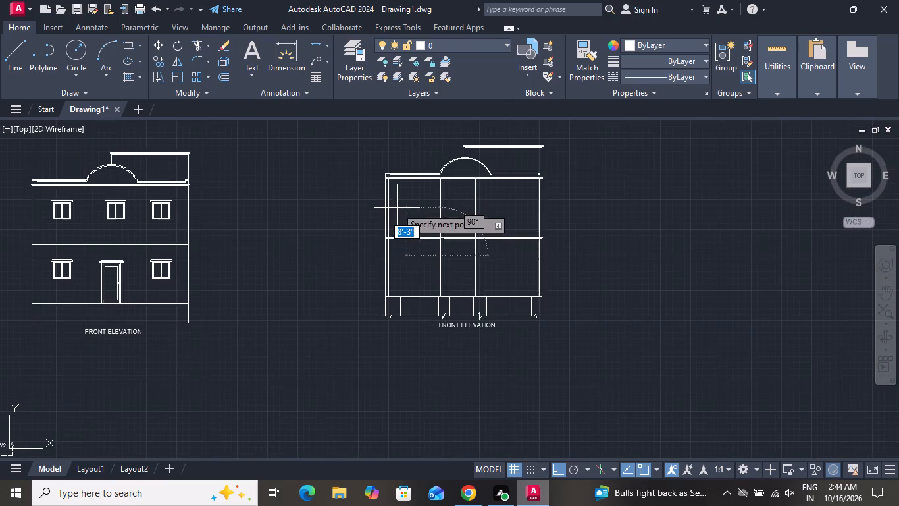
scroll(420, 279, "up", 3)
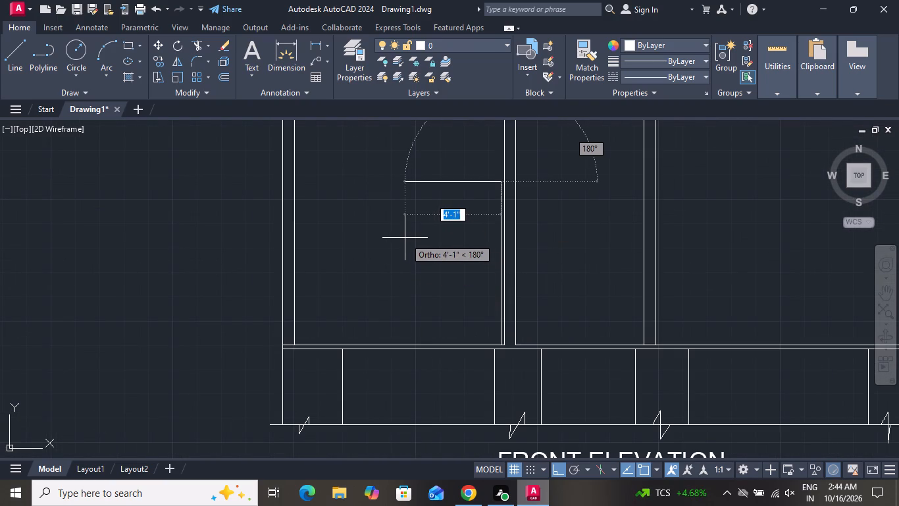
key("3")
key("apostrophe")
key("Return")
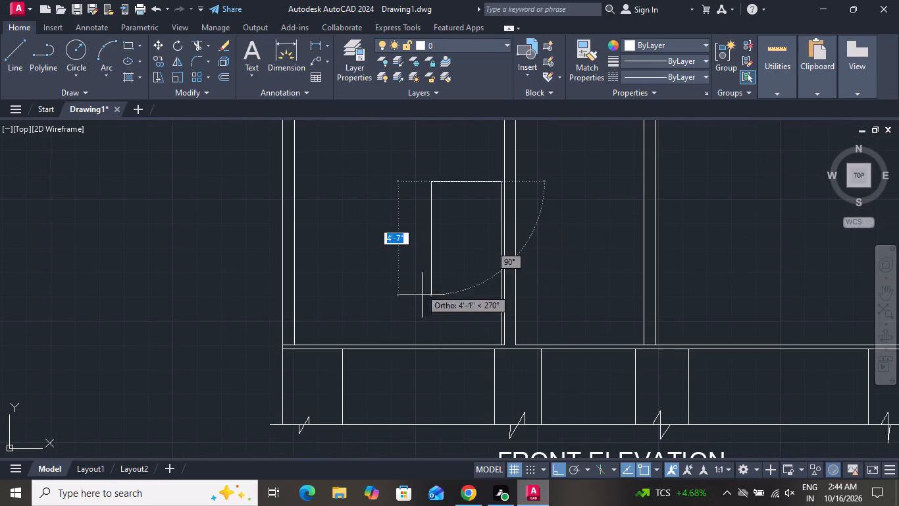
scroll(432, 341, "up", 2)
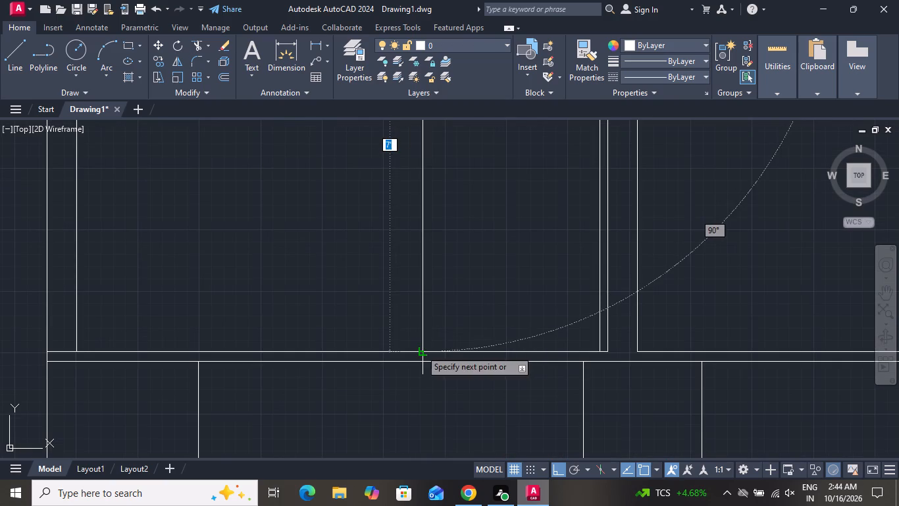
left_click(419, 350)
right_click(419, 350)
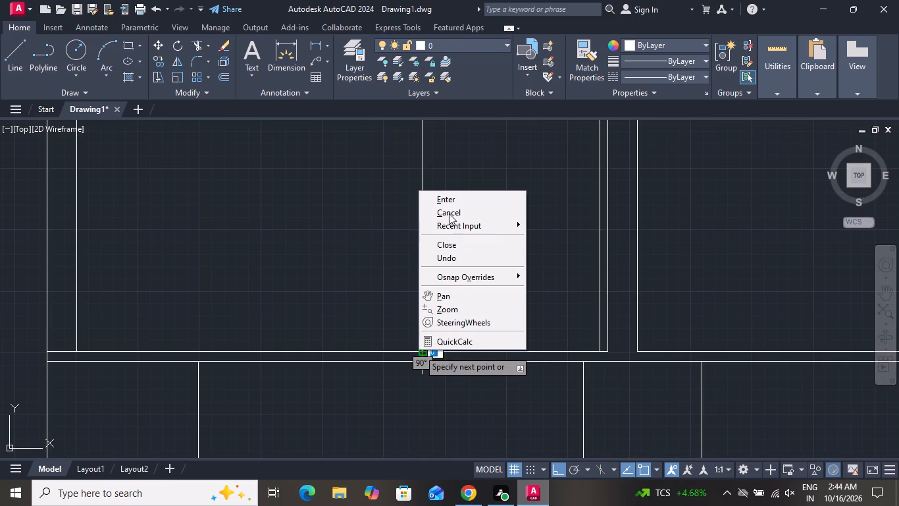
left_click(331, 317)
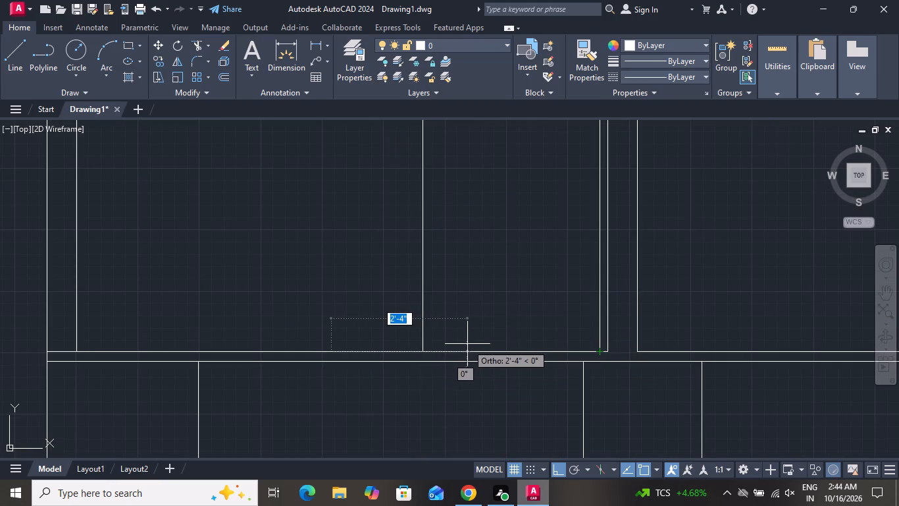
key("Escape")
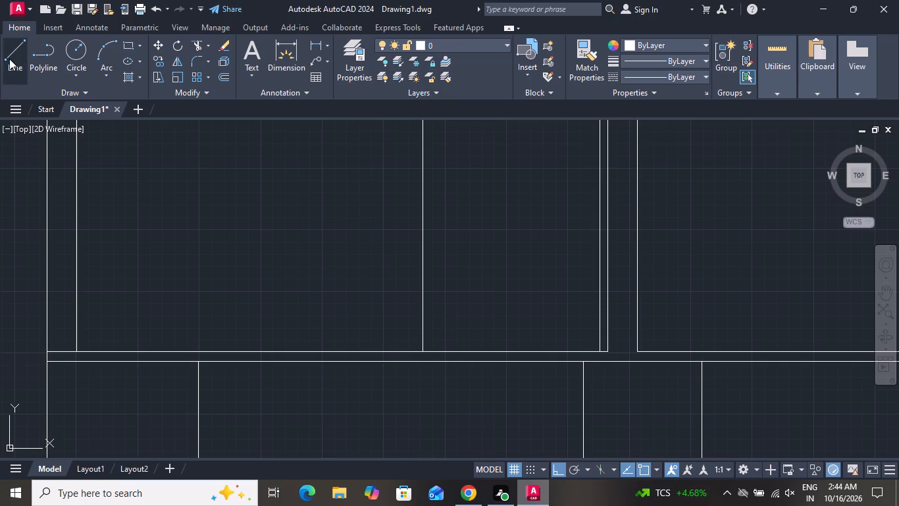
Draw the door outline's bottom line along the floor between its two vertical sides.
left_click(9, 59)
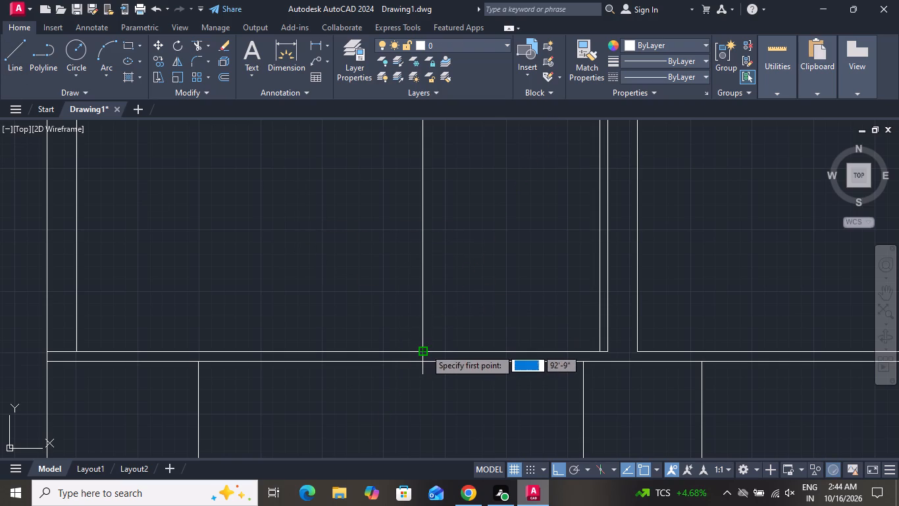
left_click(423, 352)
left_click(603, 351)
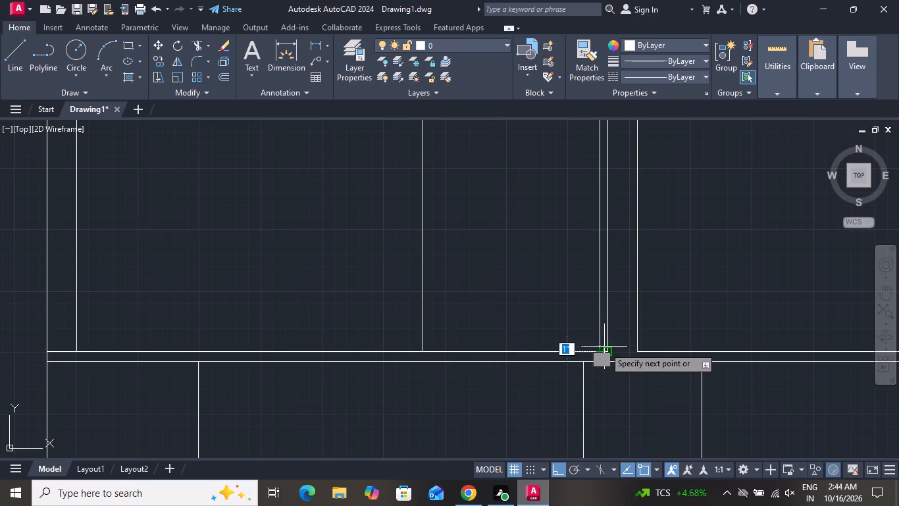
right_click(604, 347)
left_click(633, 223)
Offset the door outline's top line and both vertical sides 2" inward to form the frame.
scroll(587, 491, "down", 1)
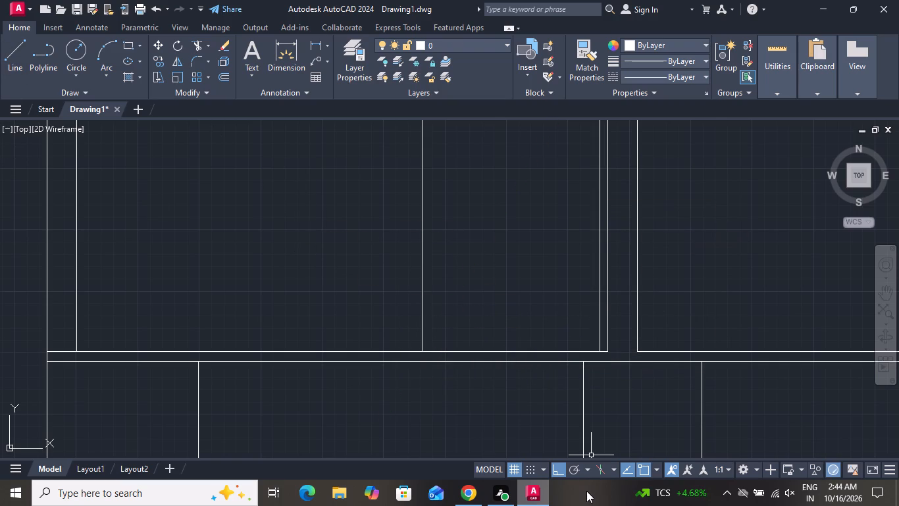
scroll(578, 460, "down", 2)
scroll(552, 368, "down", 3)
key("o")
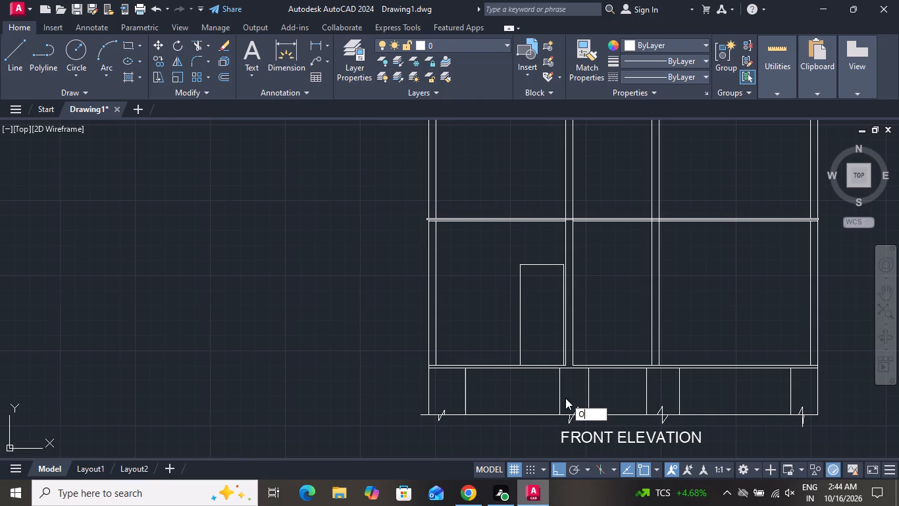
key("space")
type("2")
key("shift+quotedbl")
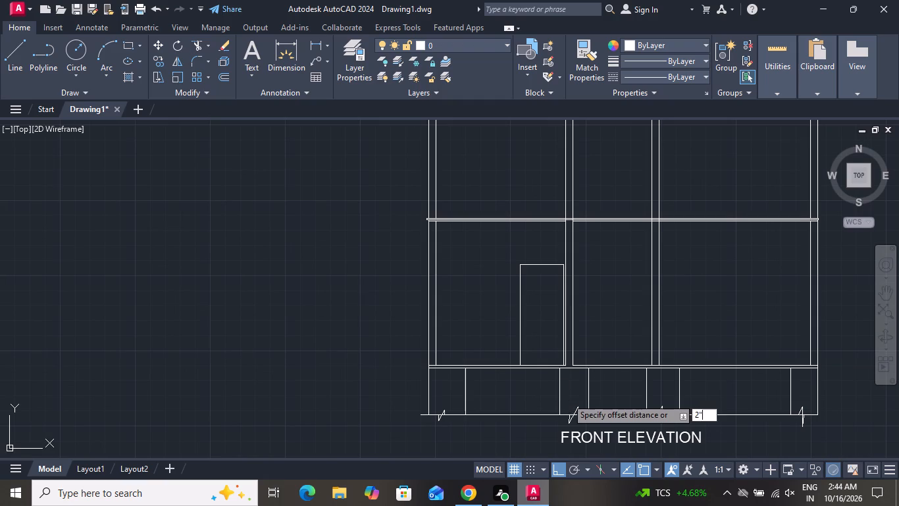
key("Return")
scroll(534, 275, "up", 2)
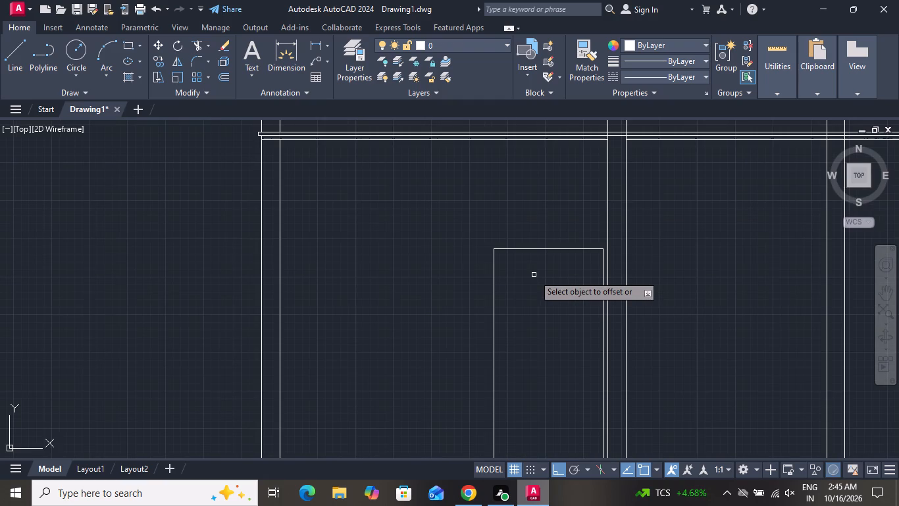
left_click(533, 249)
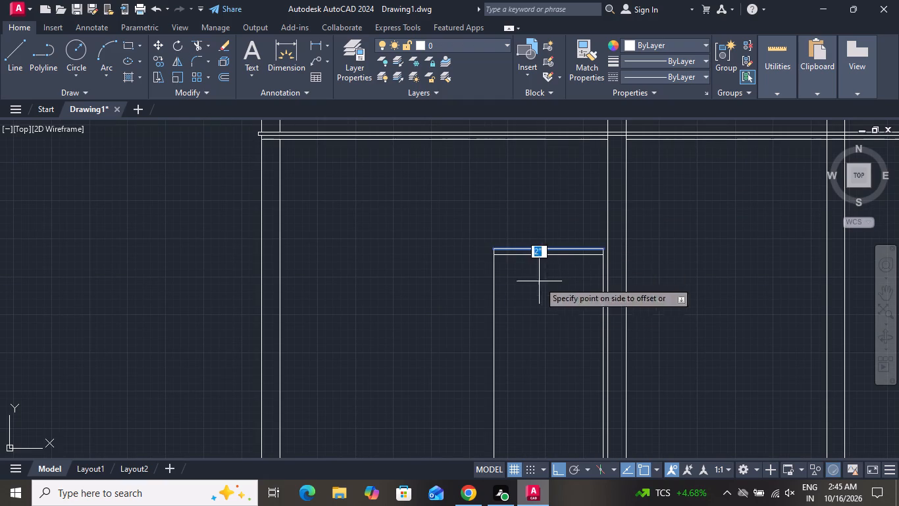
left_click(542, 301)
left_click(494, 321)
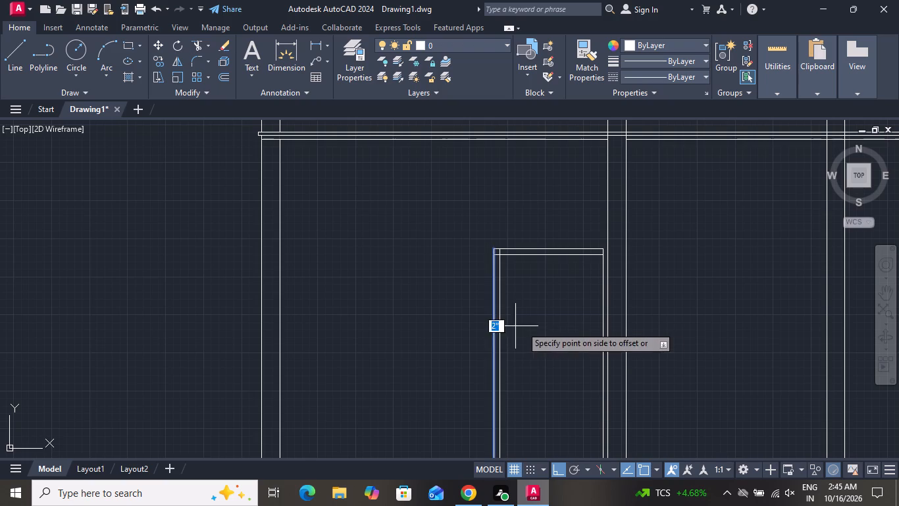
left_click(534, 327)
left_click(602, 325)
left_click(550, 336)
Offset the door outline's bottom line 2" upward to complete the inner frame.
scroll(564, 322, "down", 1)
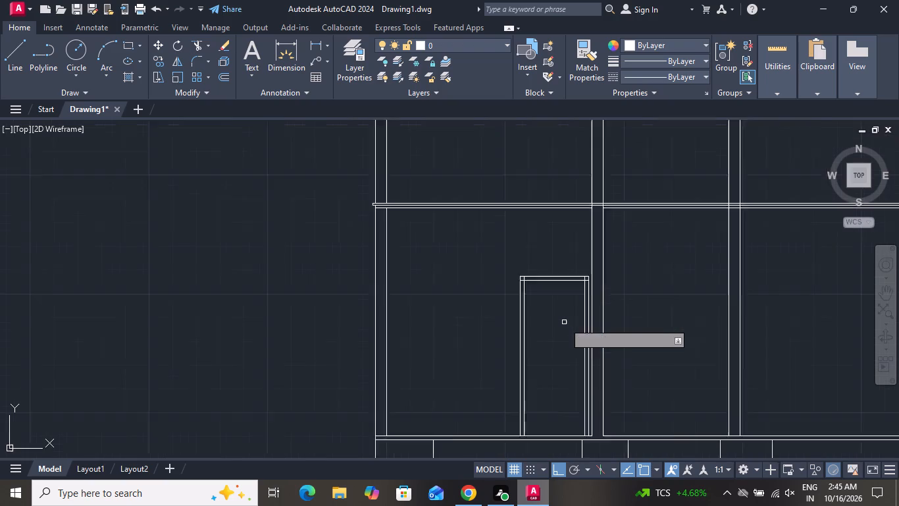
scroll(564, 322, "down", 1)
scroll(558, 415, "up", 3)
left_click(544, 328)
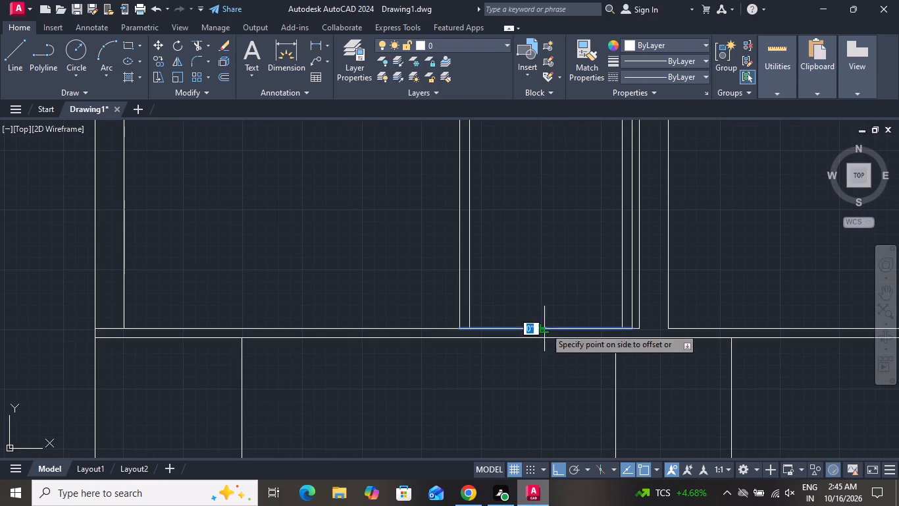
left_click(548, 301)
right_click(550, 300)
left_click(598, 318)
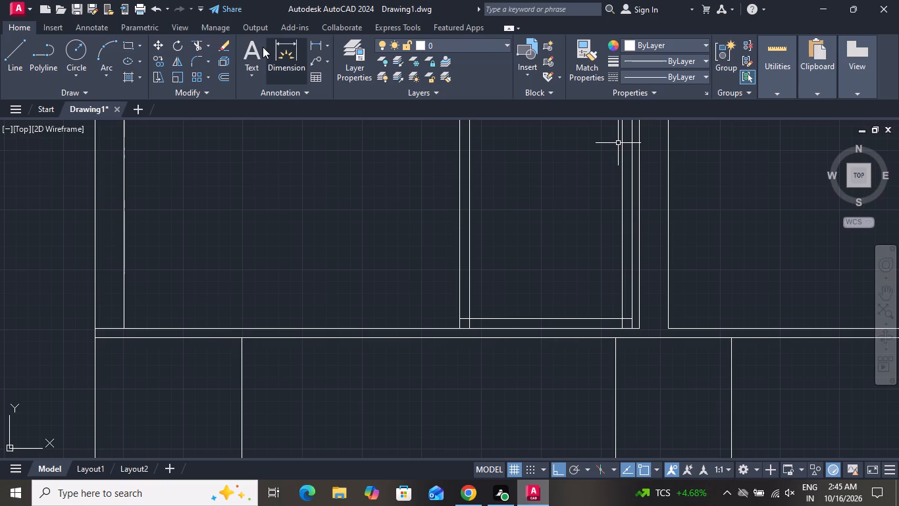
Trim the overlapping offset lines at both bottom corners of the door frame.
left_click(202, 45)
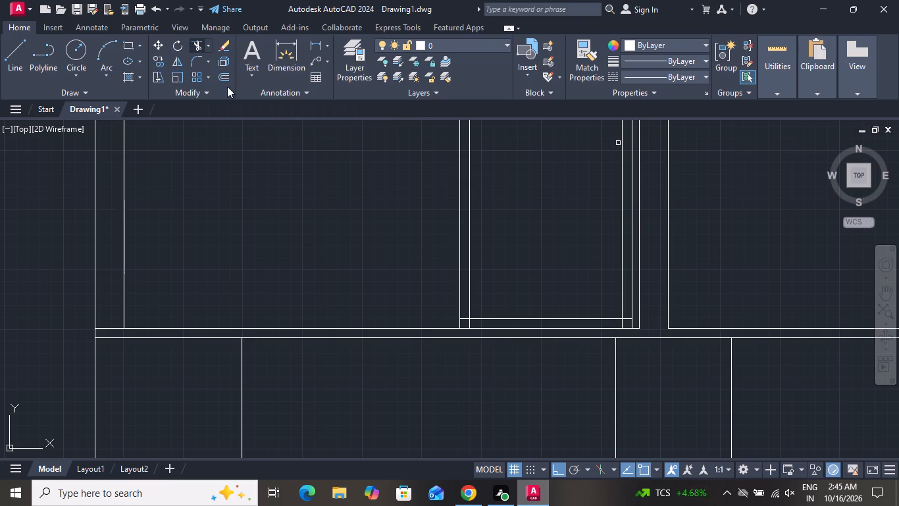
scroll(461, 323, "up", 3)
left_click(458, 278)
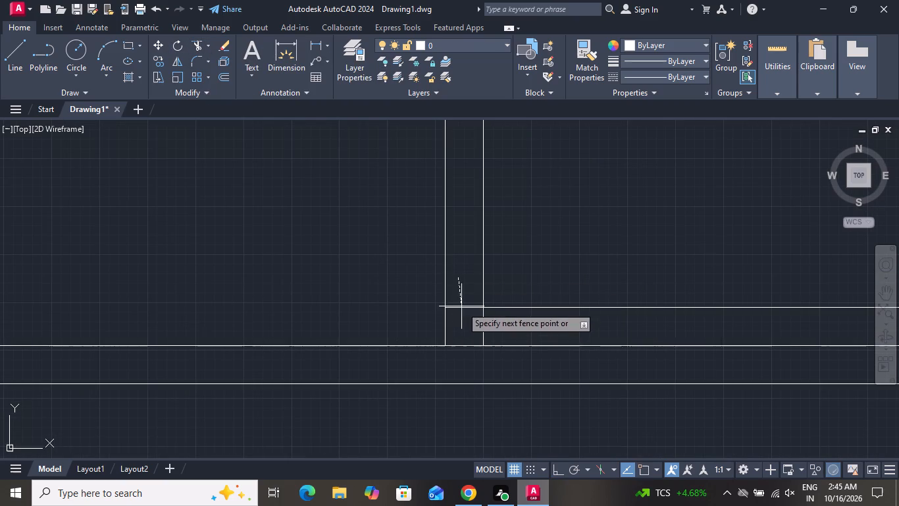
left_click(467, 331)
left_click(464, 323)
left_click(506, 321)
scroll(465, 379, "down", 3)
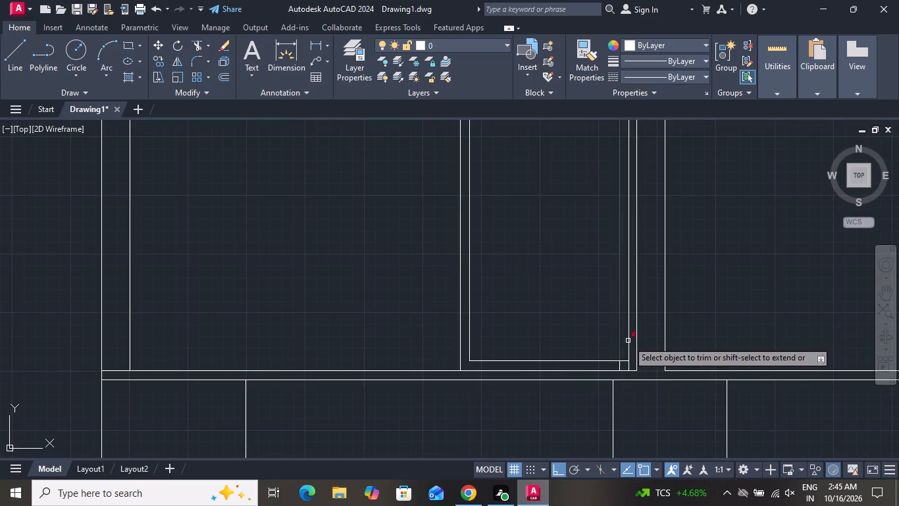
scroll(625, 370, "up", 3)
left_click(610, 327)
left_click(614, 353)
left_click(608, 351)
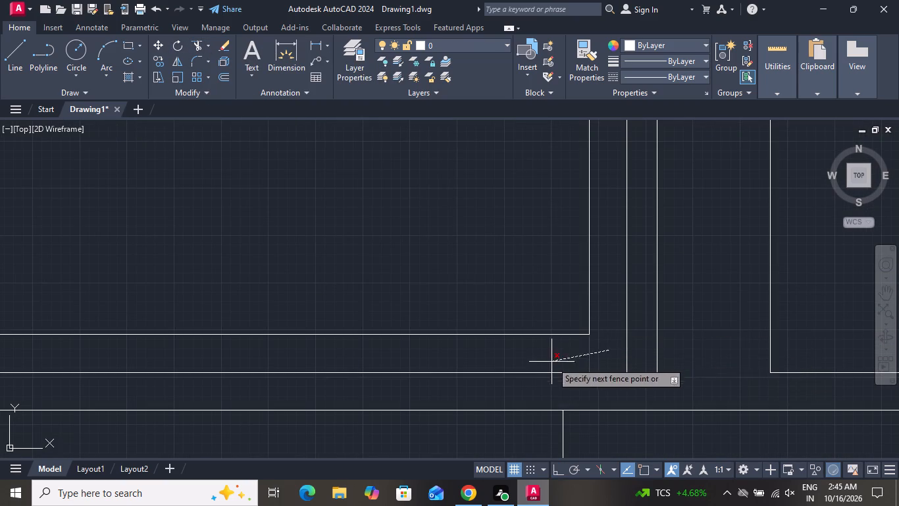
left_click(552, 362)
Trim the overlapping offset lines at both top corners of the door frame.
scroll(565, 383, "down", 5)
scroll(569, 250, "up", 3)
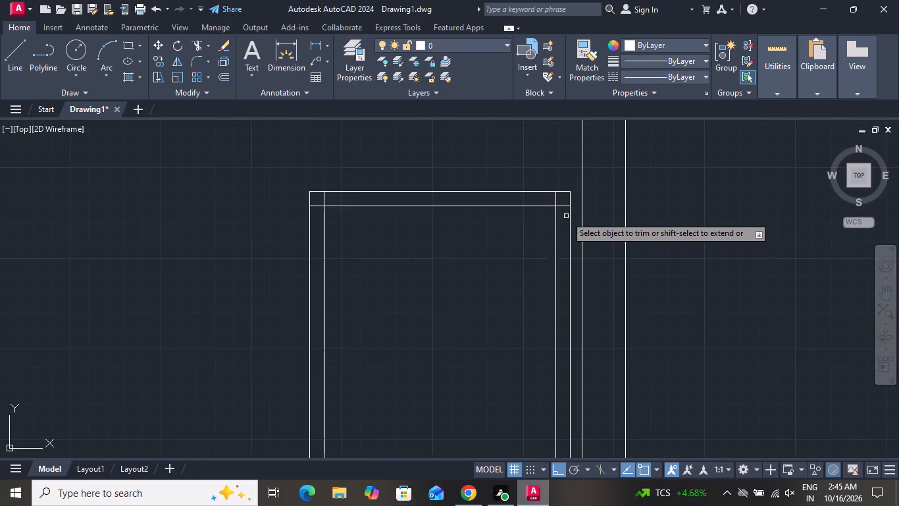
scroll(561, 197, "up", 3)
left_click(561, 196)
left_click(414, 218)
left_click(554, 207)
left_click(570, 310)
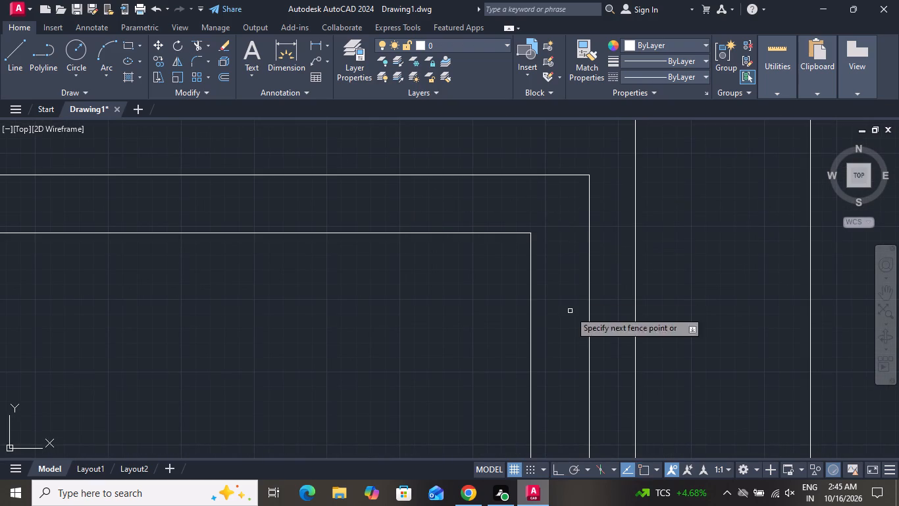
scroll(602, 306, "down", 3)
scroll(344, 284, "up", 3)
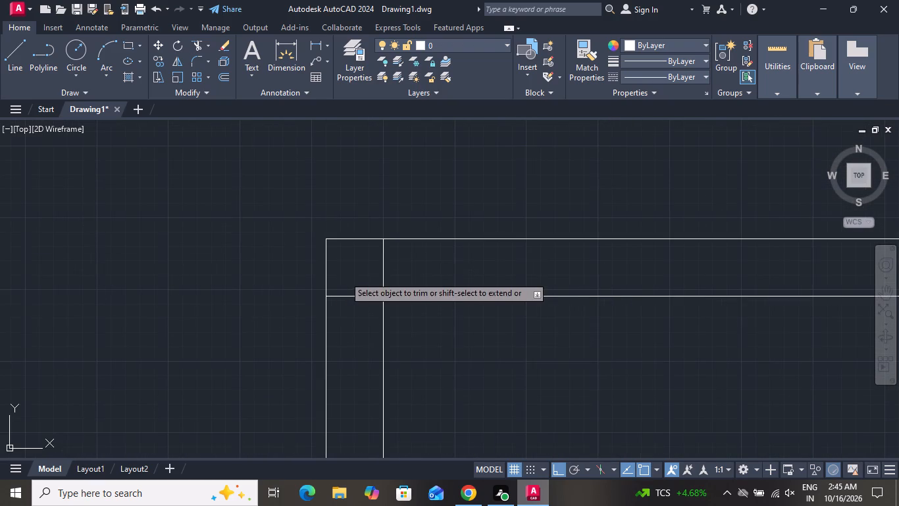
left_click(344, 276)
left_click(353, 335)
left_click_drag(361, 266, 369, 266)
left_click(439, 266)
scroll(449, 298, "down", 2)
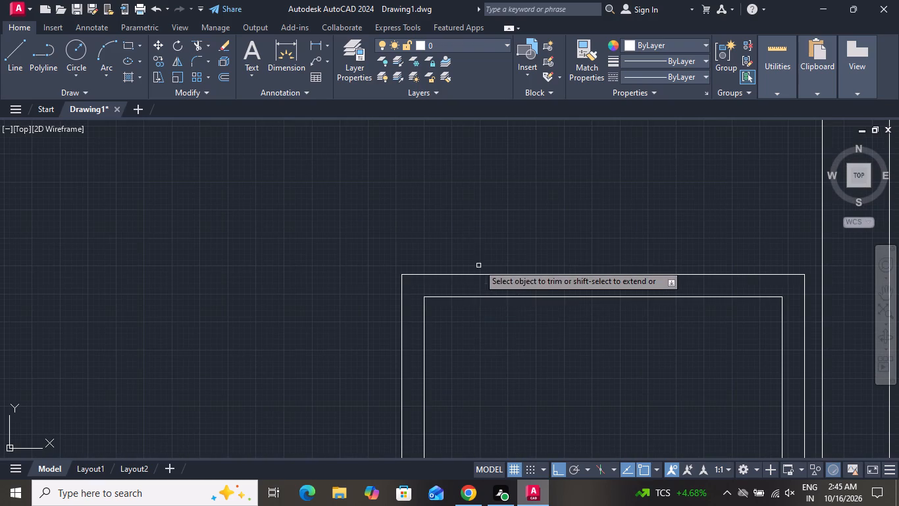
right_click(482, 239)
left_click(498, 262)
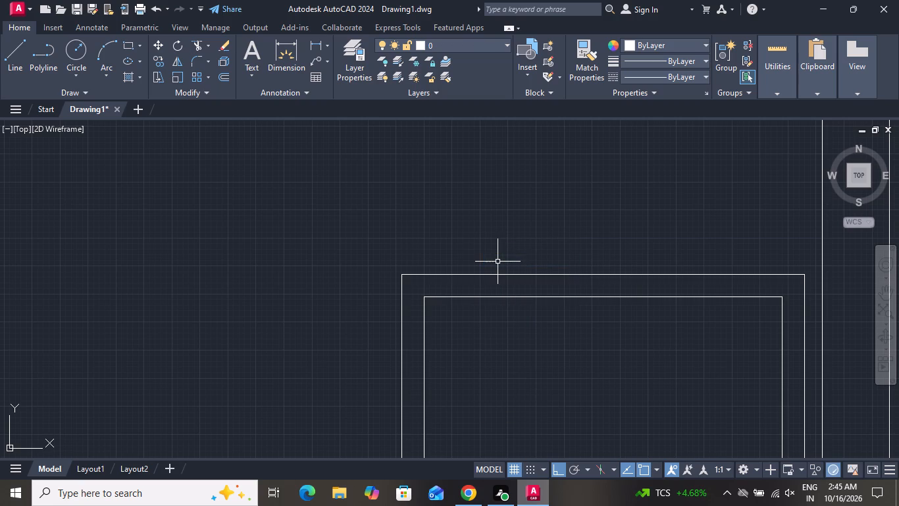
Draw a 4' by 4' window rectangle starting level with the door's top, beside the ground-floor door.
scroll(515, 262, "down", 5)
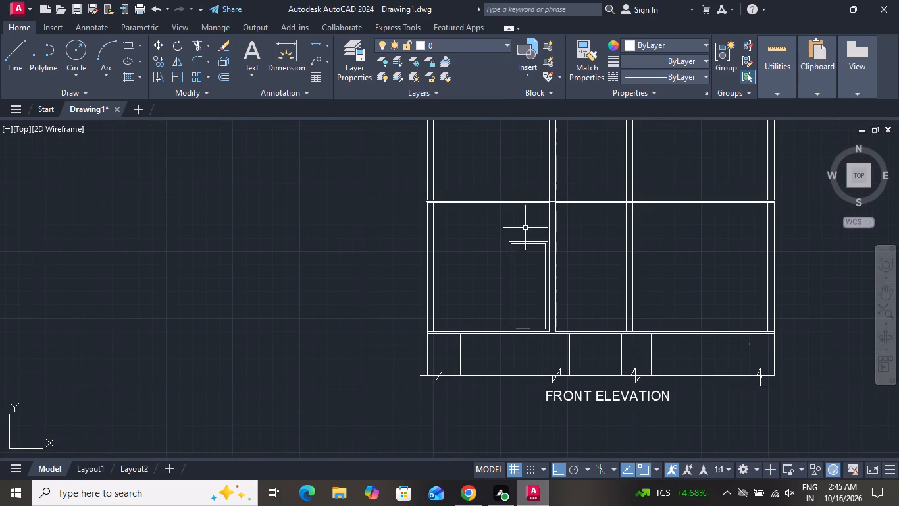
left_click(130, 45)
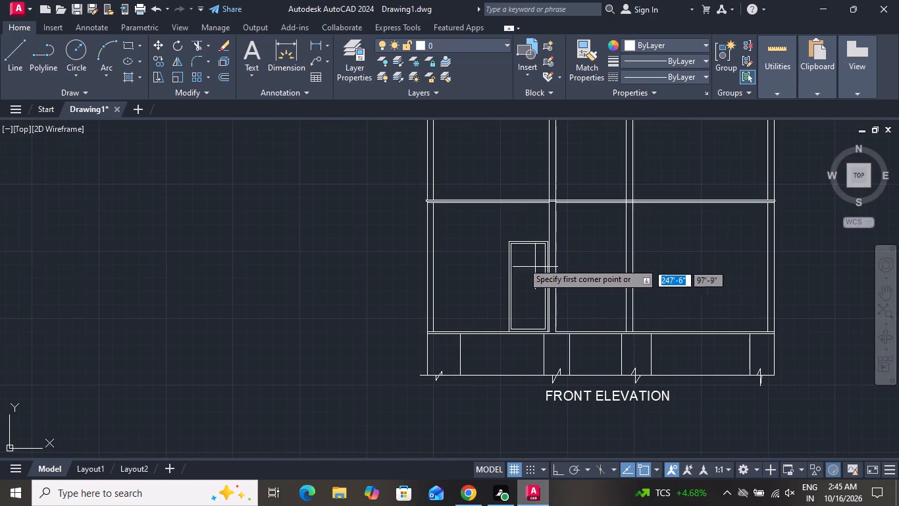
scroll(507, 248, "up", 2)
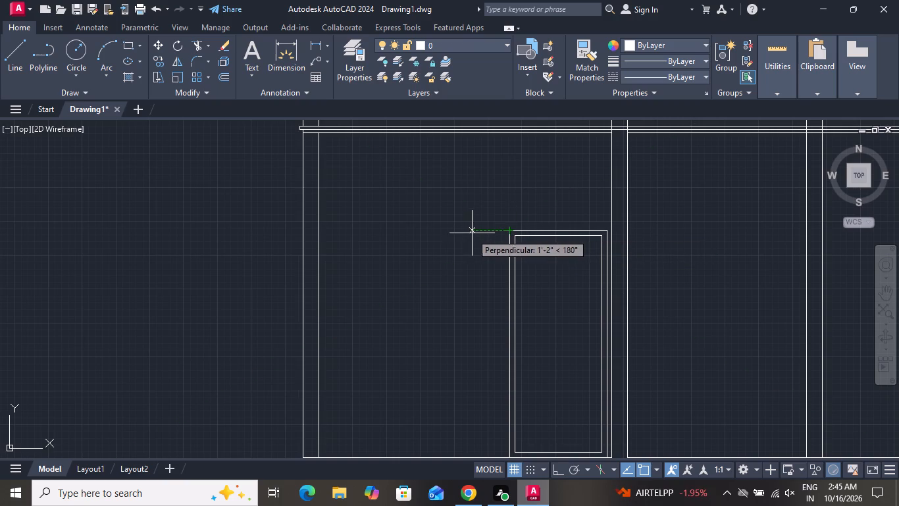
left_click(473, 231)
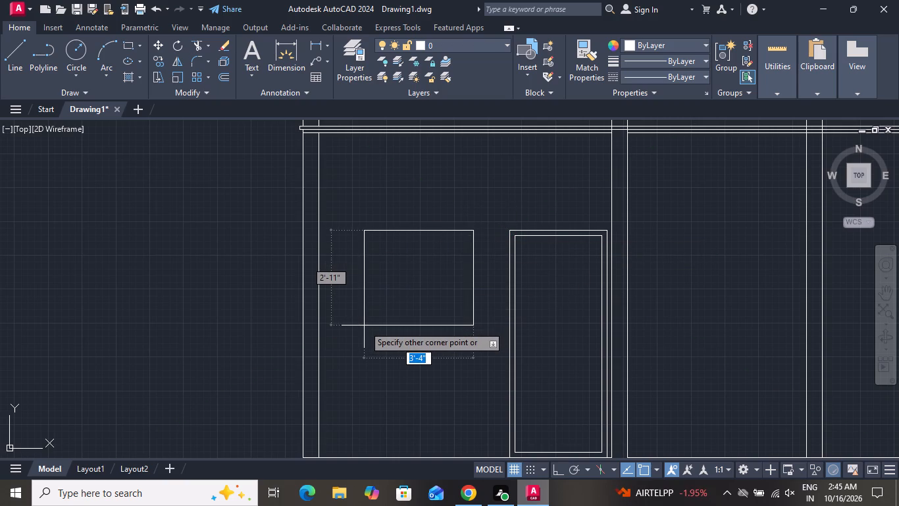
key("4")
key("apostrophe")
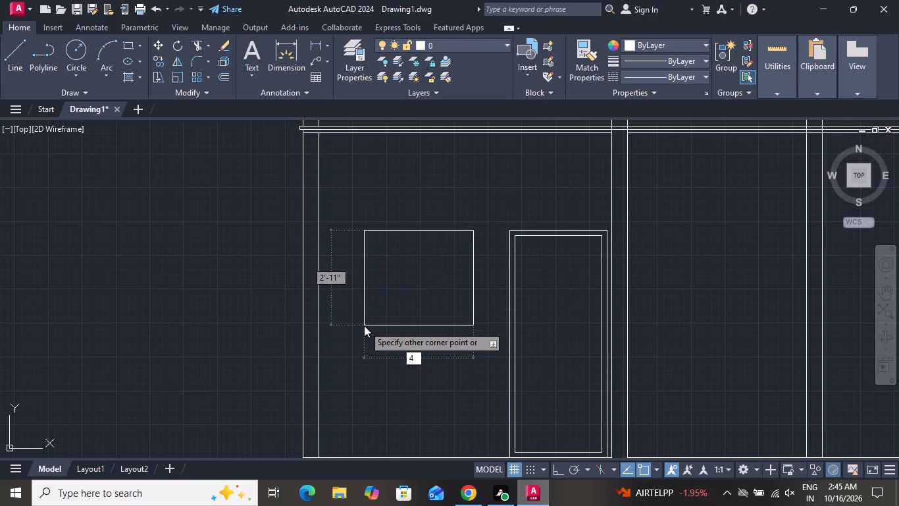
key("comma")
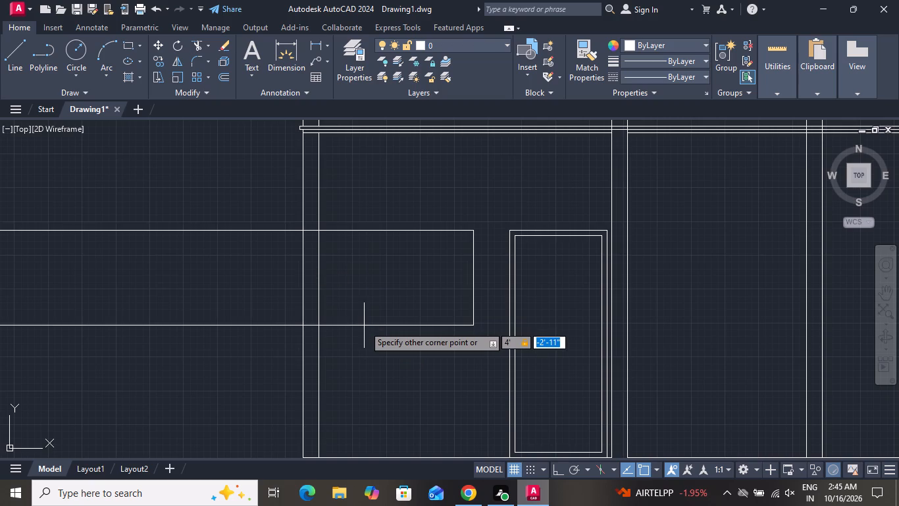
type("4'")
key("space")
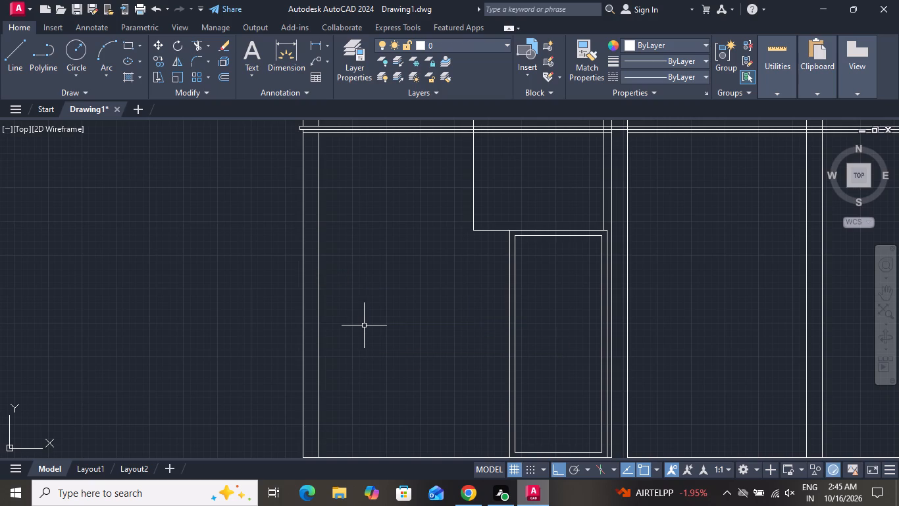
Move the 4' square between the outer wall and the door, aligning its top edge with the door's top.
scroll(360, 320, "down", 1)
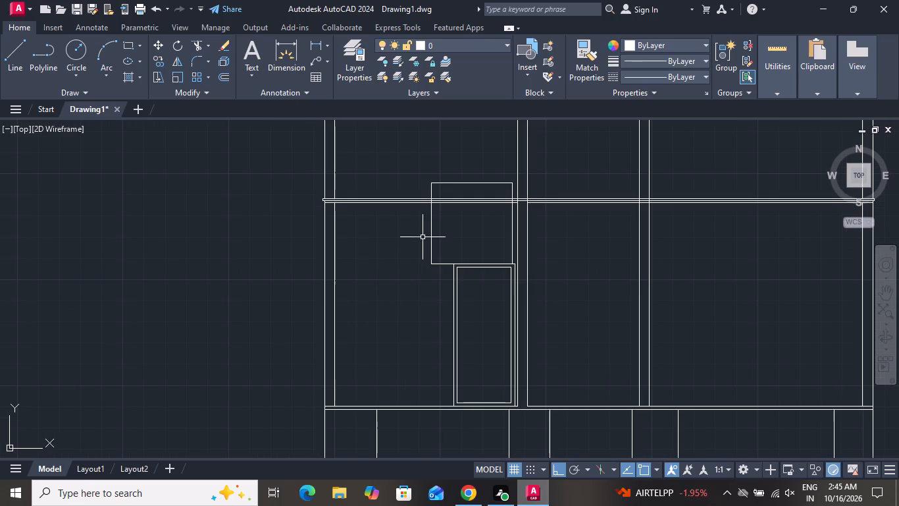
left_click(430, 233)
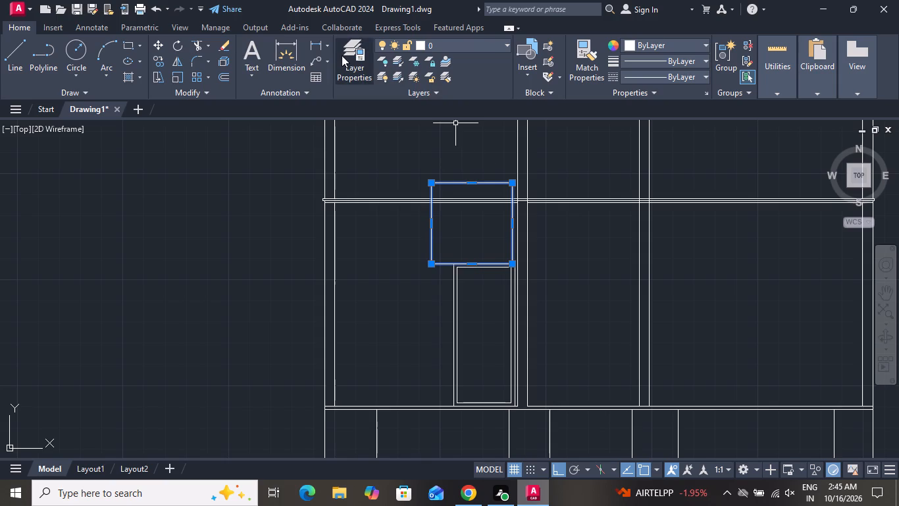
left_click(157, 45)
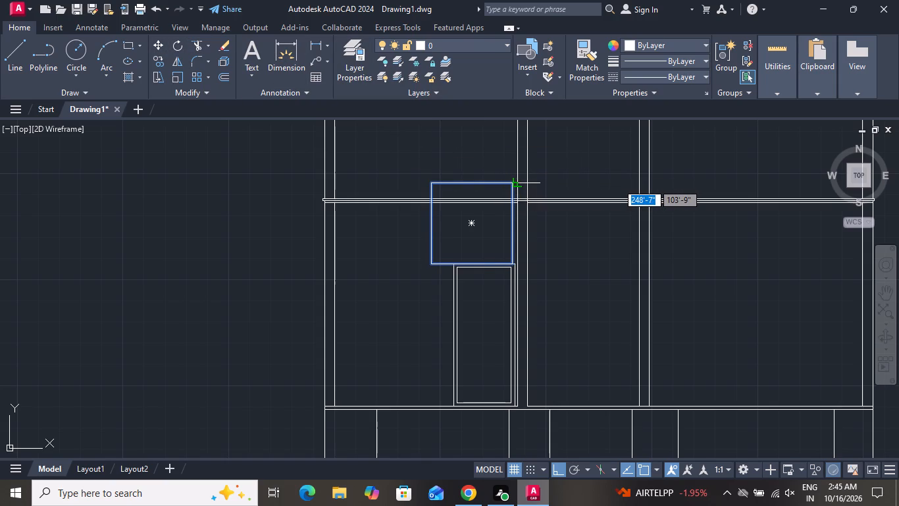
left_click(509, 183)
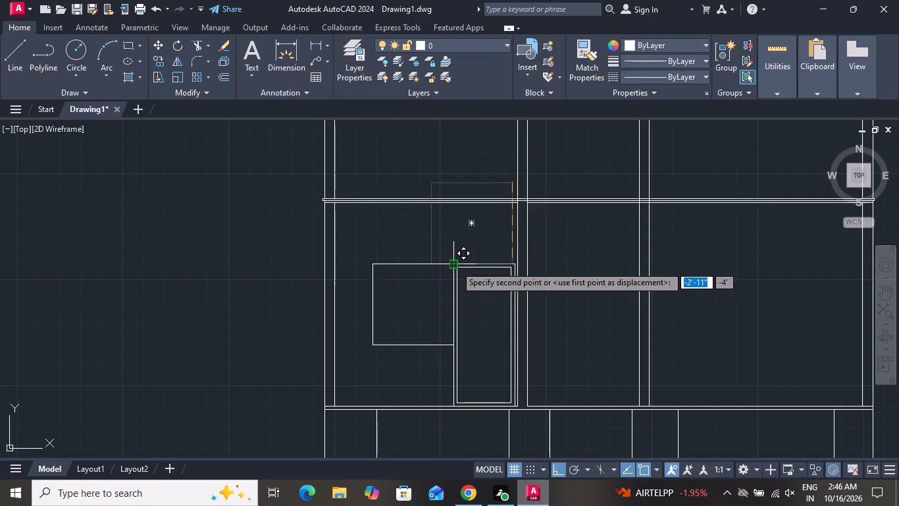
left_click(554, 466)
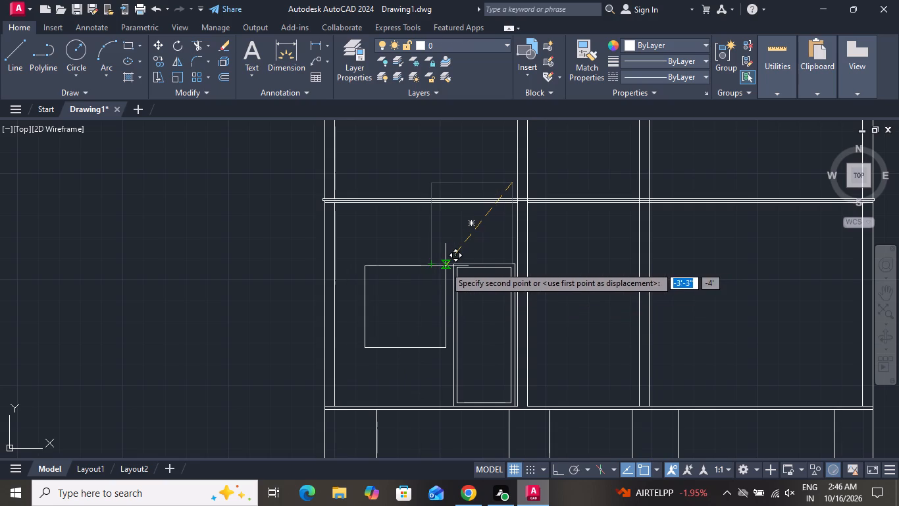
left_click(431, 265)
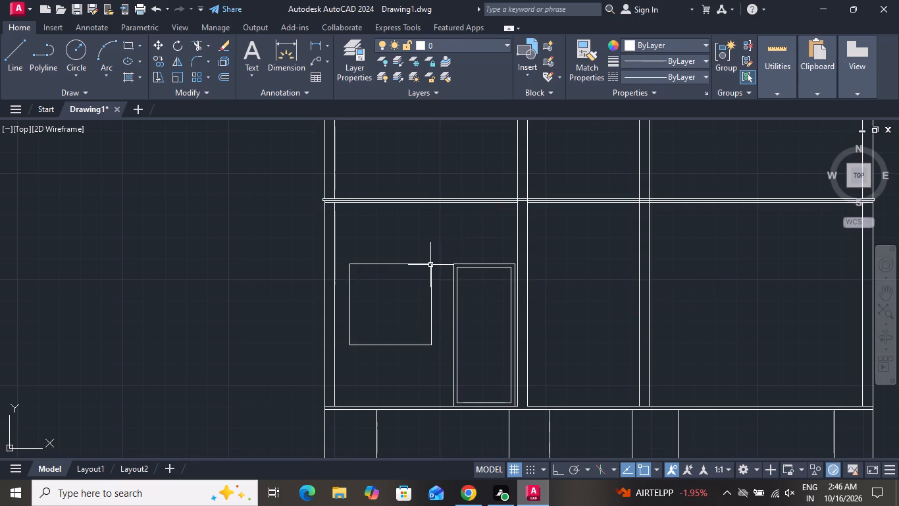
Offset the 4' window square 2" inward to form its frame.
scroll(513, 317, "down", 2)
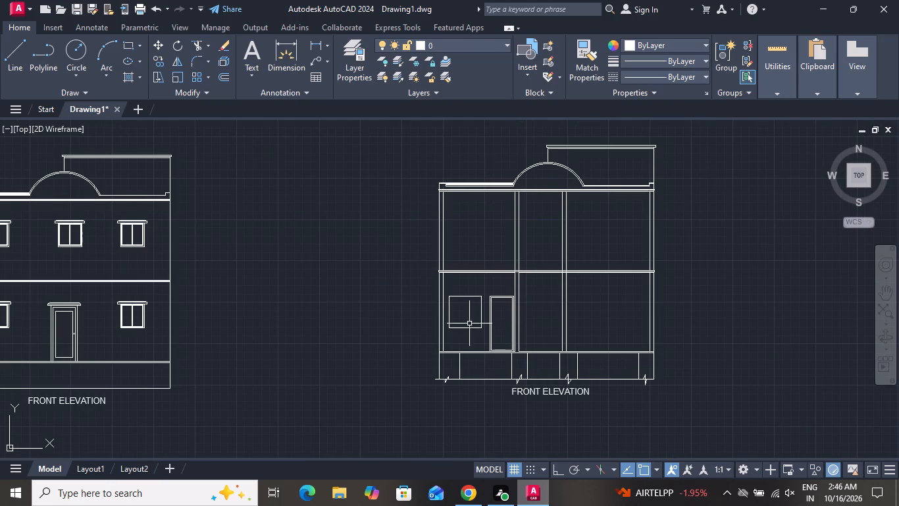
scroll(450, 325, "up", 2)
type("O 2")
key("shift+quotedbl")
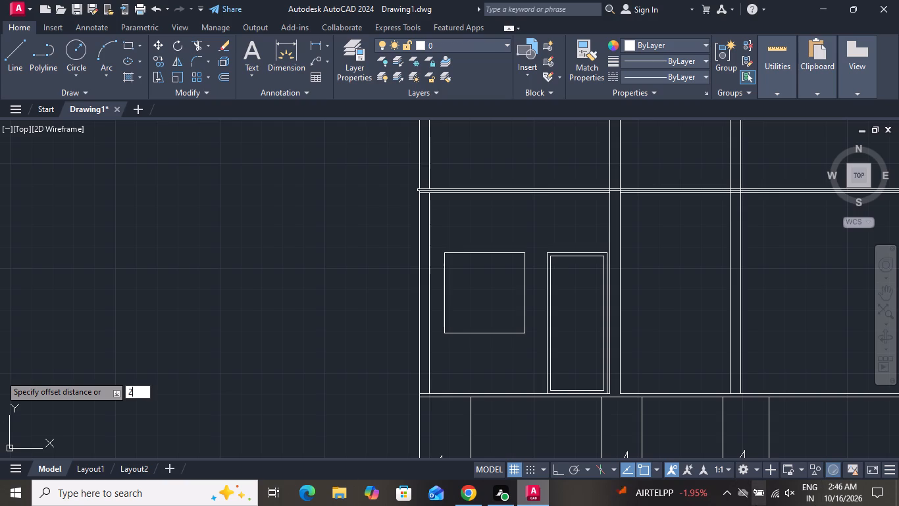
key("Return")
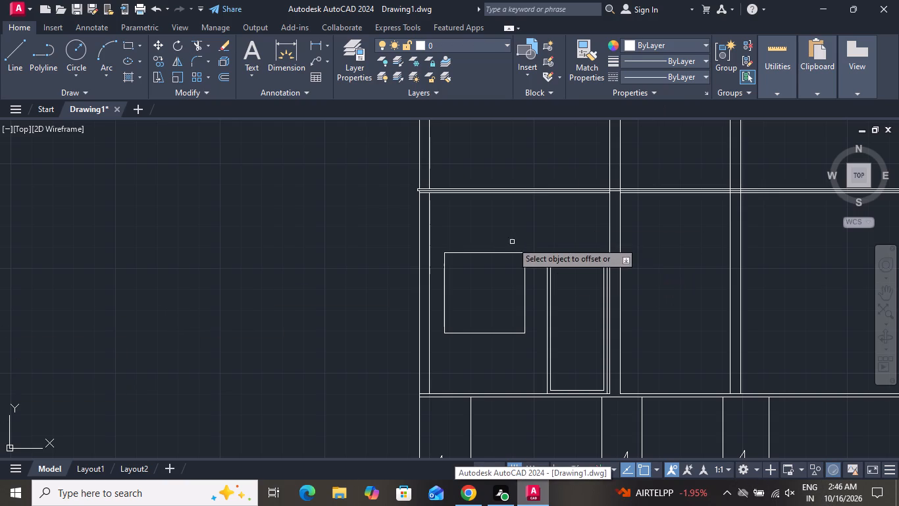
left_click(502, 252)
left_click(500, 304)
right_click_drag(346, 273, 340, 269)
left_click(356, 288)
Draw a 2' by 2' ventilator rectangle in the ground floor's middle bay, starting level with the door's top.
scroll(355, 289, "down", 2)
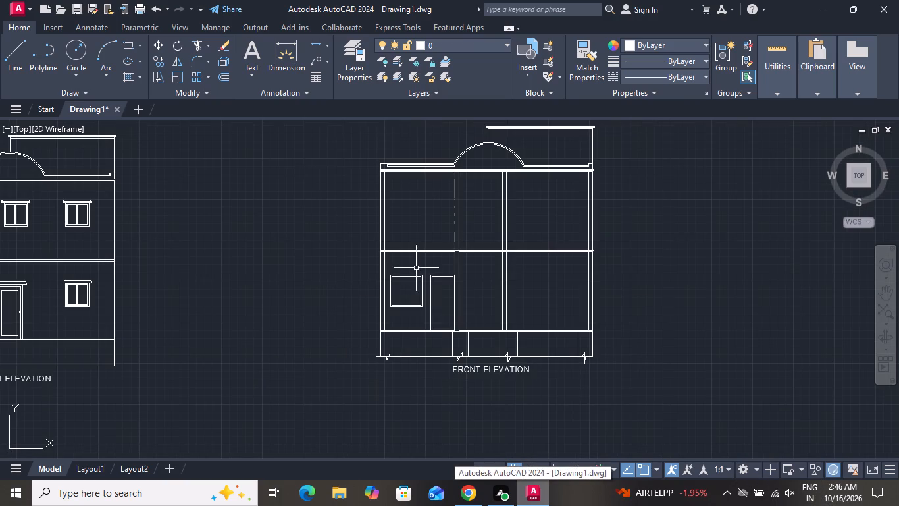
scroll(476, 292, "up", 2)
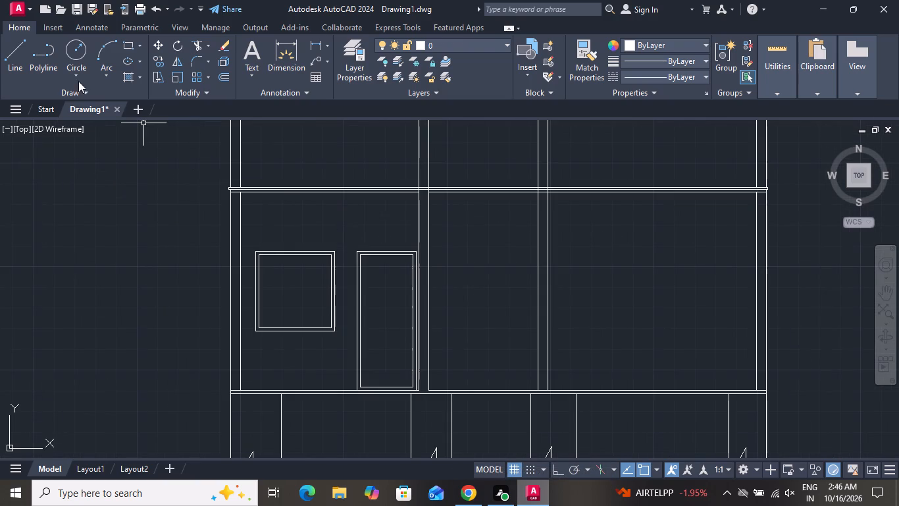
left_click(127, 45)
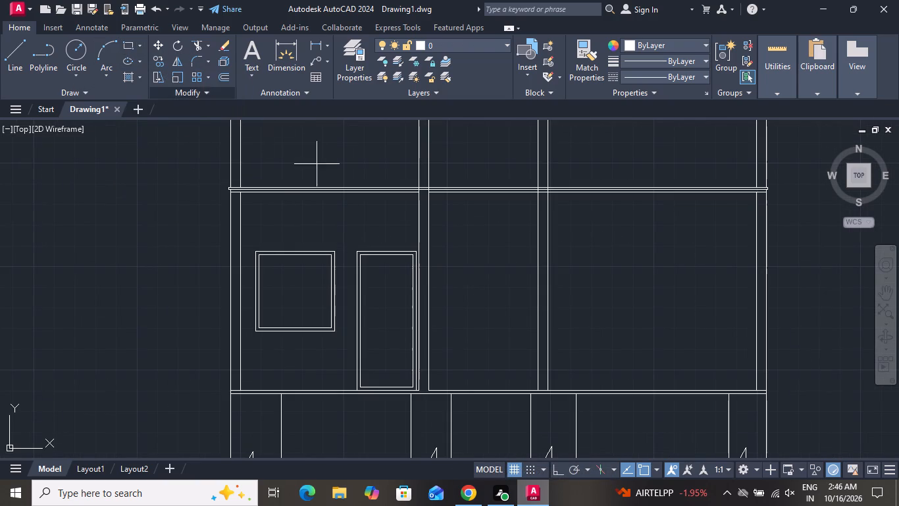
scroll(472, 281, "down", 2)
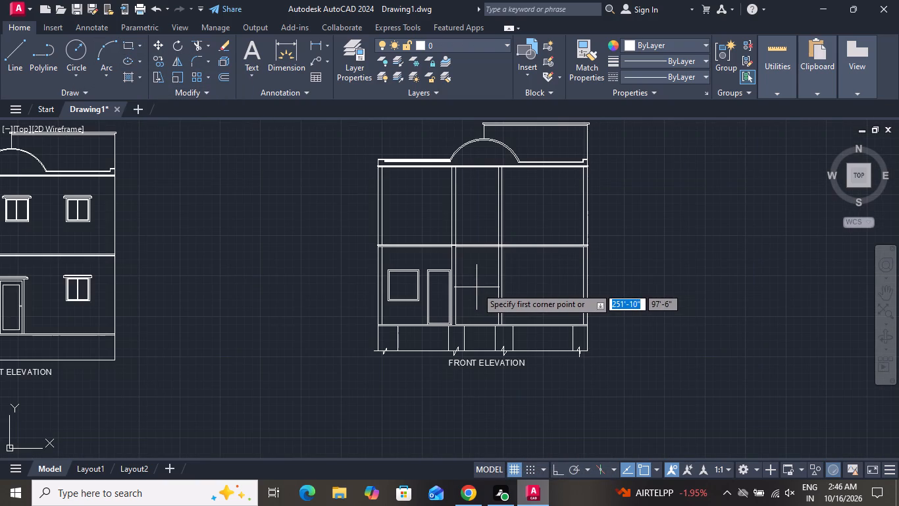
scroll(476, 287, "up", 1)
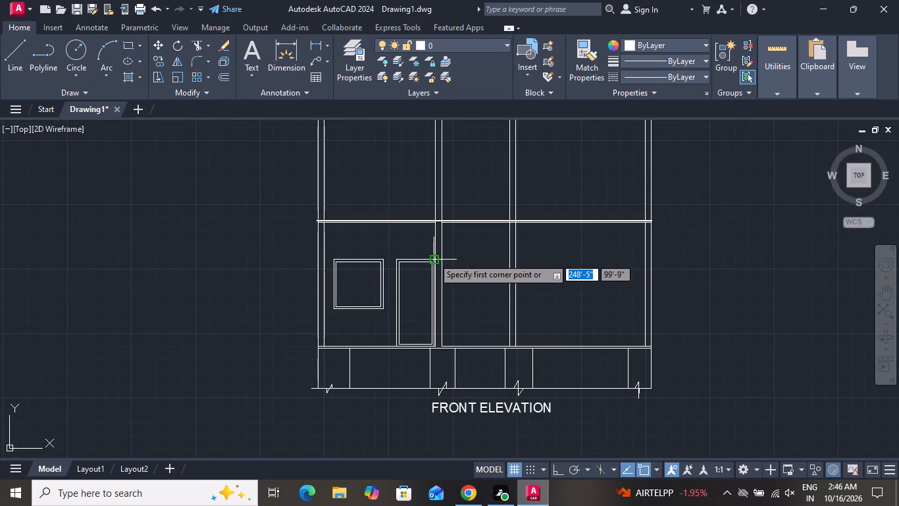
left_click(464, 259)
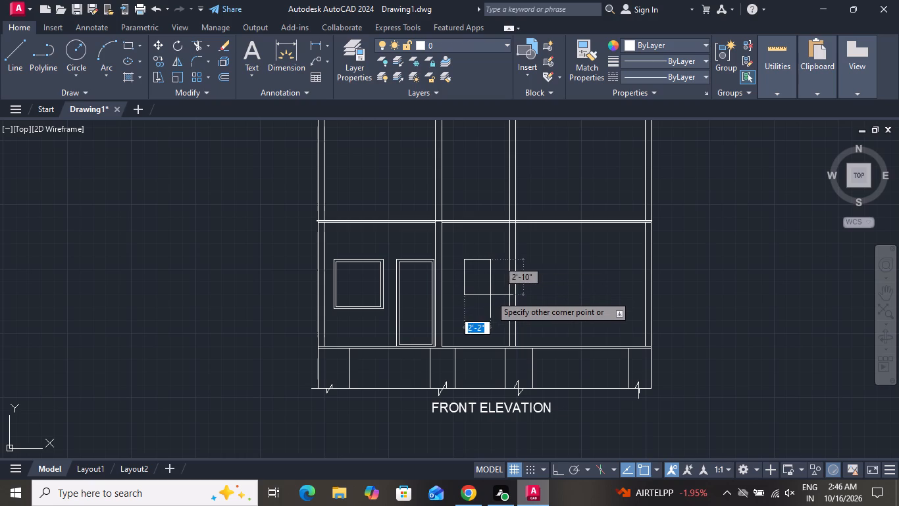
key("2")
key("apostrophe")
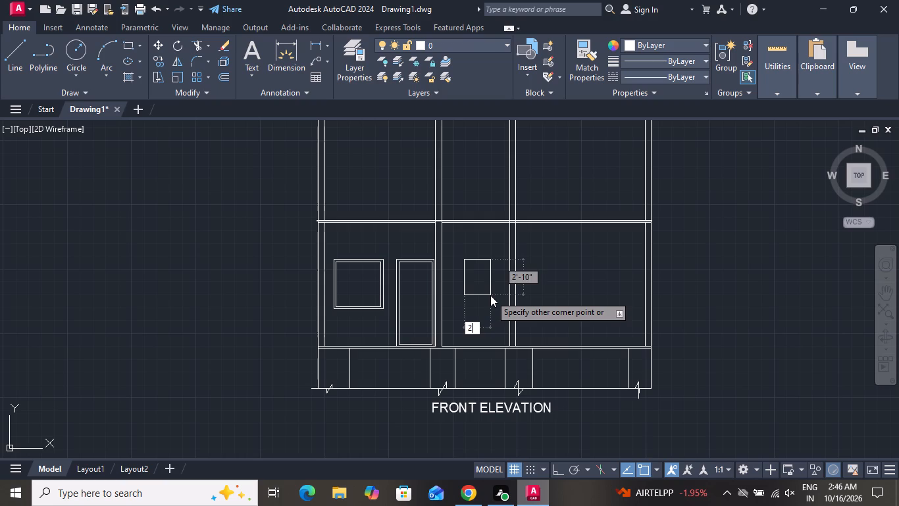
key("comma")
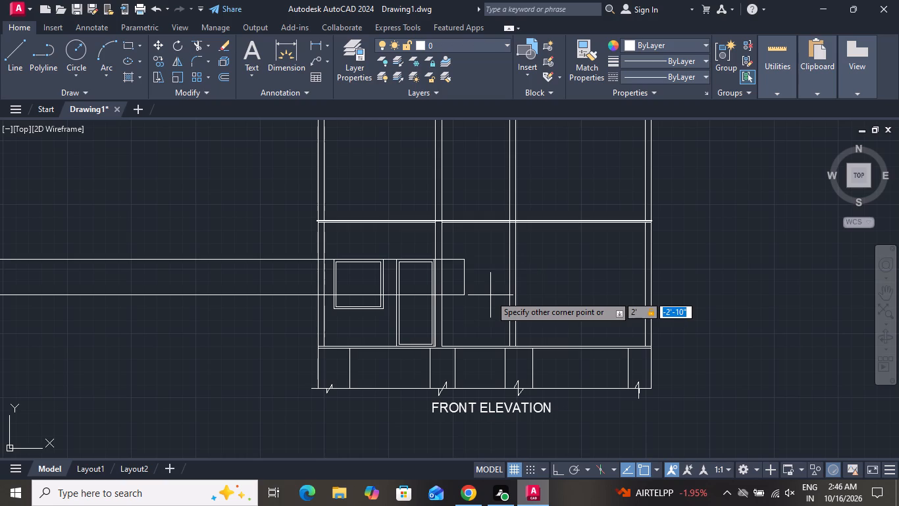
key("2")
key("apostrophe")
key("Return")
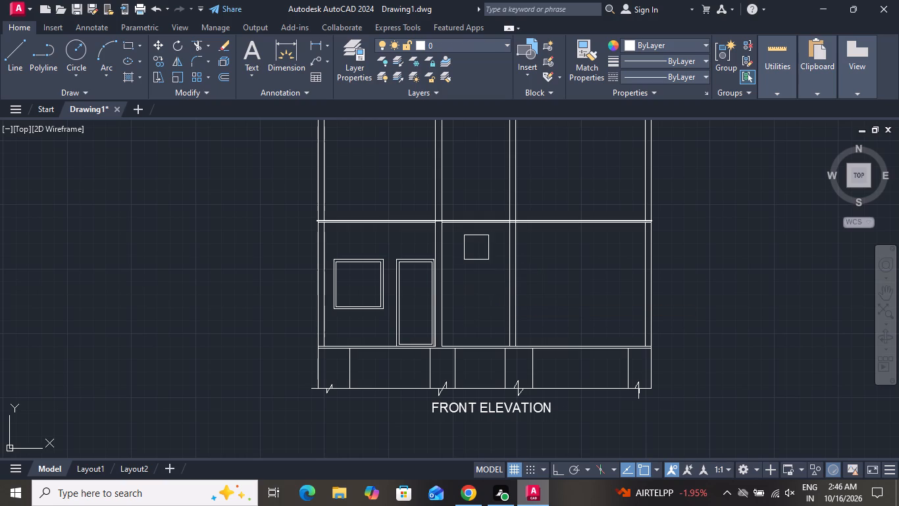
Move the 2' ventilator square in the middle bay down so its top edge aligns with the door's top.
left_click(472, 255)
left_click(472, 264)
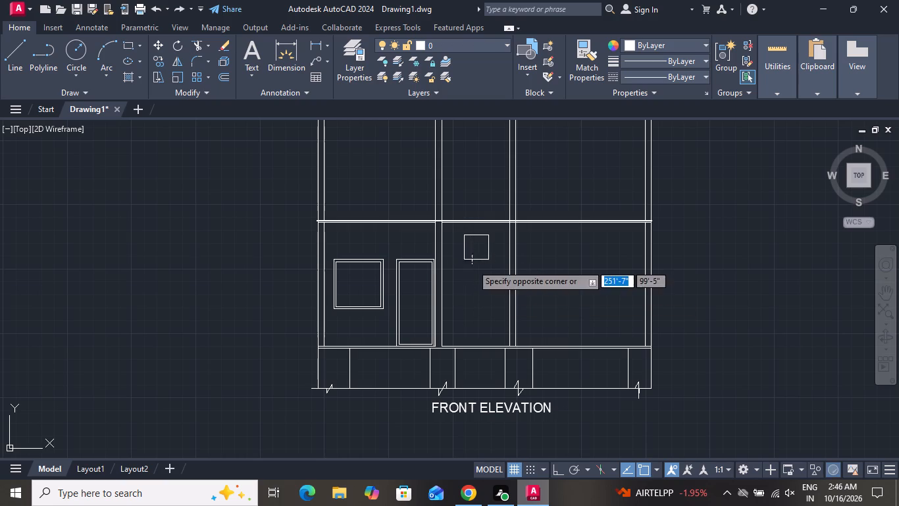
left_click(156, 46)
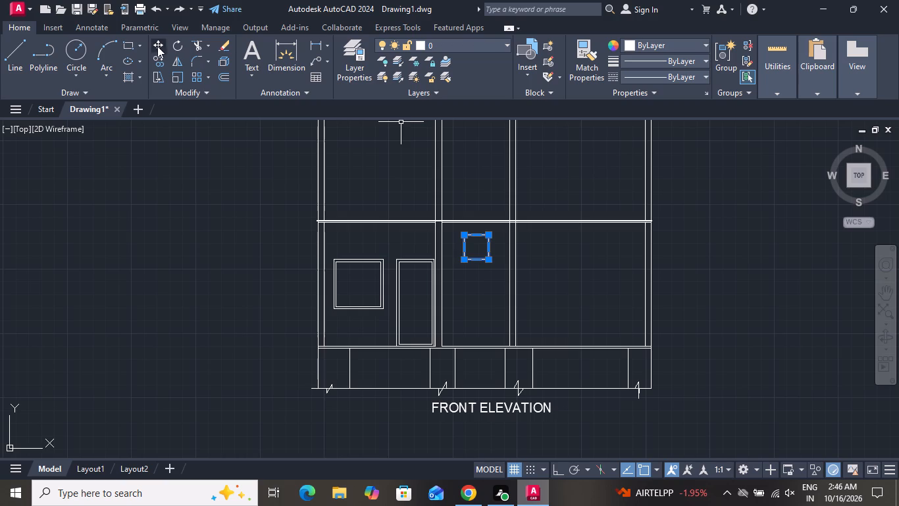
left_click(460, 235)
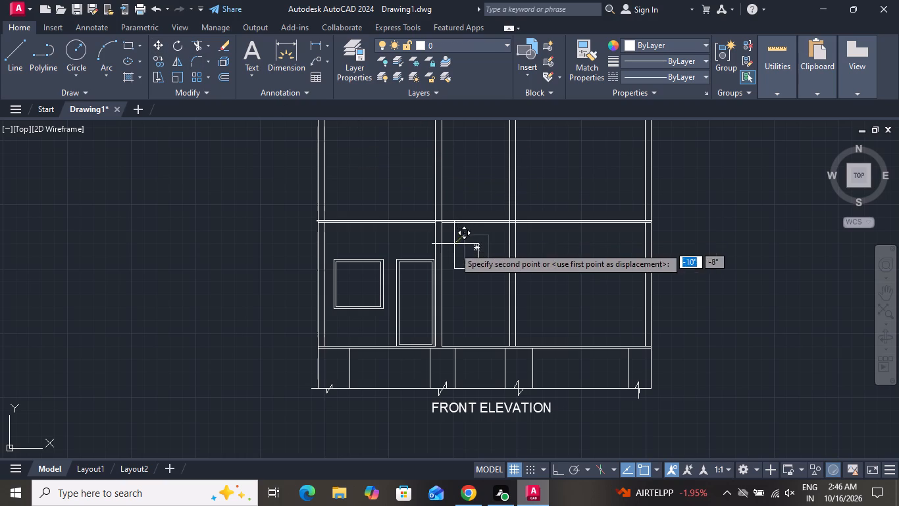
scroll(443, 266, "up", 4)
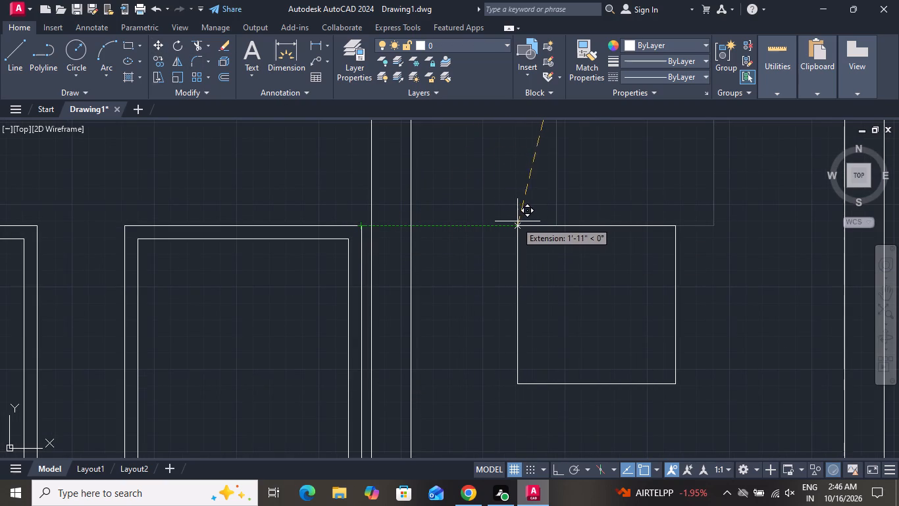
left_click(524, 221)
Offset the 2' ventilator square 2" inward to form its frame.
scroll(524, 221, "up", 1)
scroll(524, 221, "down", 2)
scroll(579, 235, "down", 3)
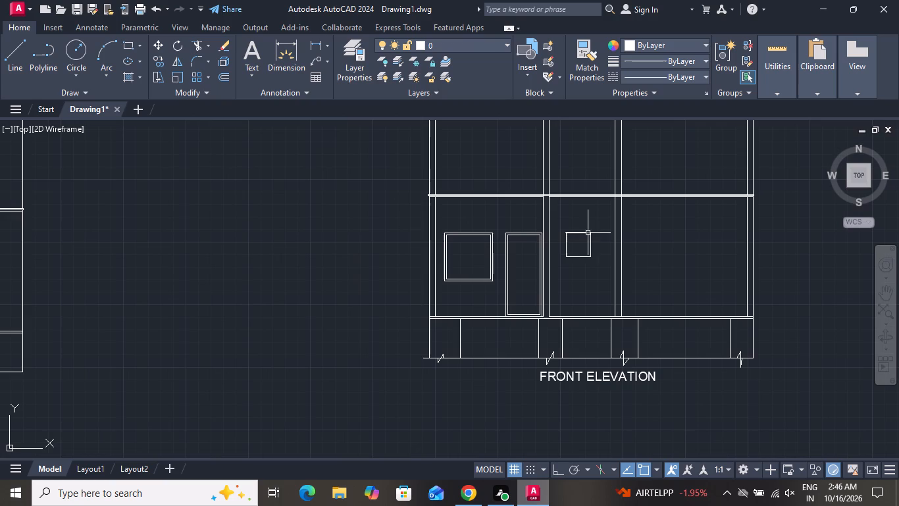
type("O 2")
key("shift+quotedbl")
key("Return")
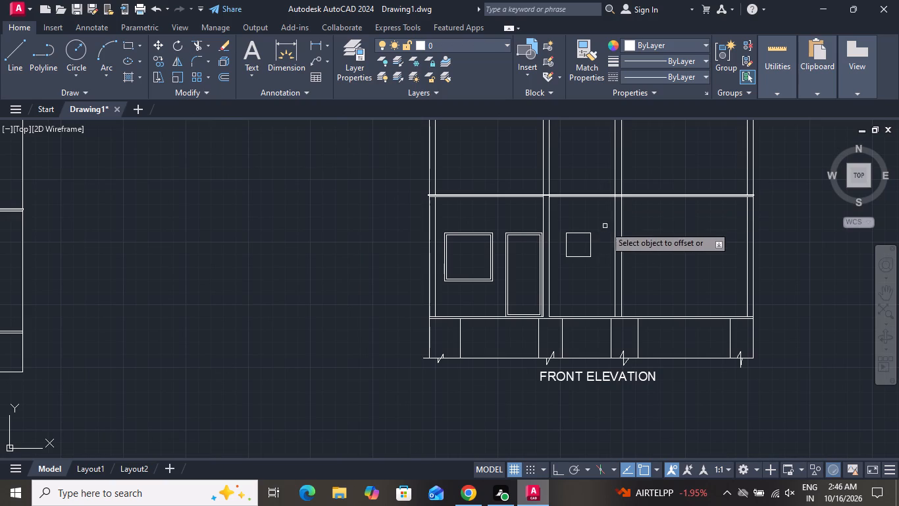
scroll(588, 233, "up", 2)
left_click(588, 233)
left_click(577, 242)
right_click(575, 248)
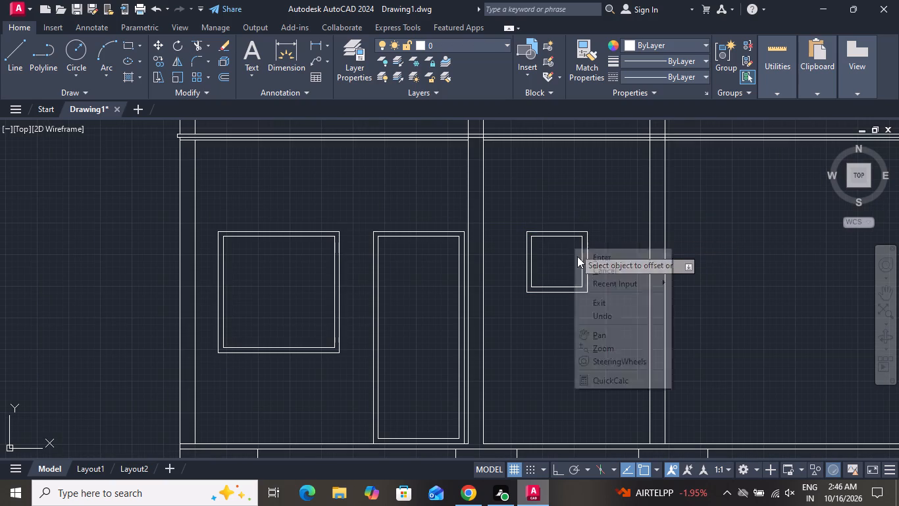
left_click(586, 273)
Draw a horizontal line about 24'-5" long just below the floor, from the first foundation's inner edge to the far outer wall.
scroll(577, 269, "down", 3)
left_click(7, 51)
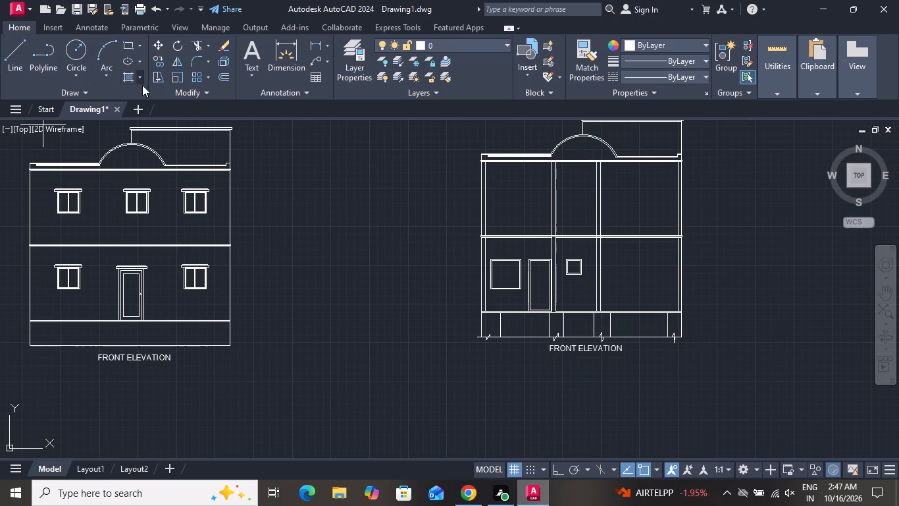
scroll(503, 322, "up", 3)
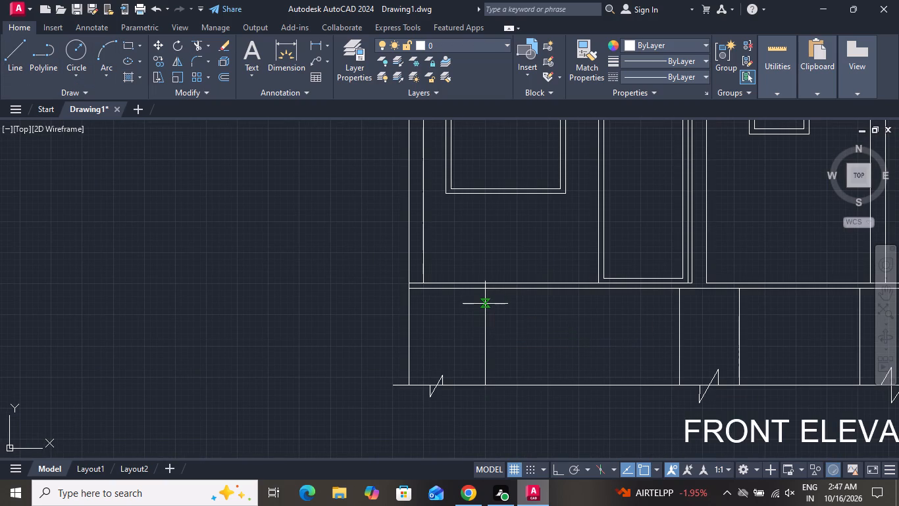
left_click(485, 304)
scroll(682, 308, "down", 3)
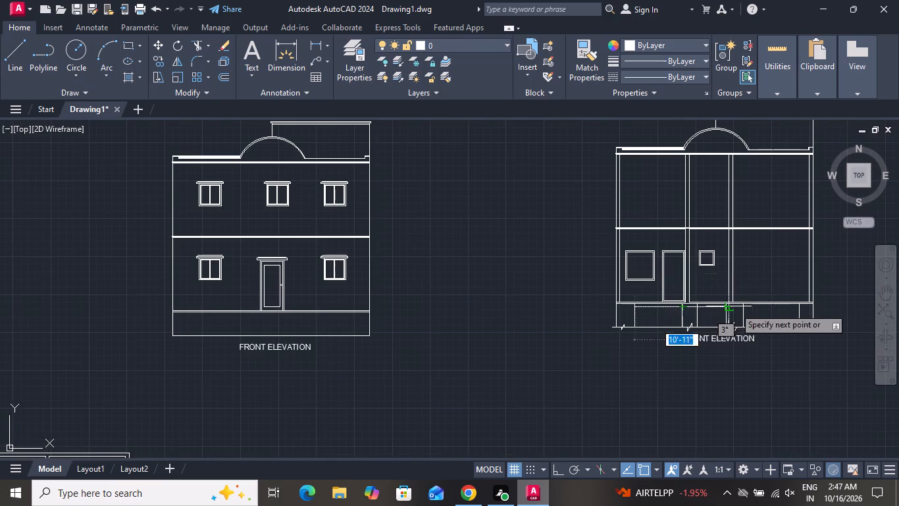
scroll(822, 307, "up", 3)
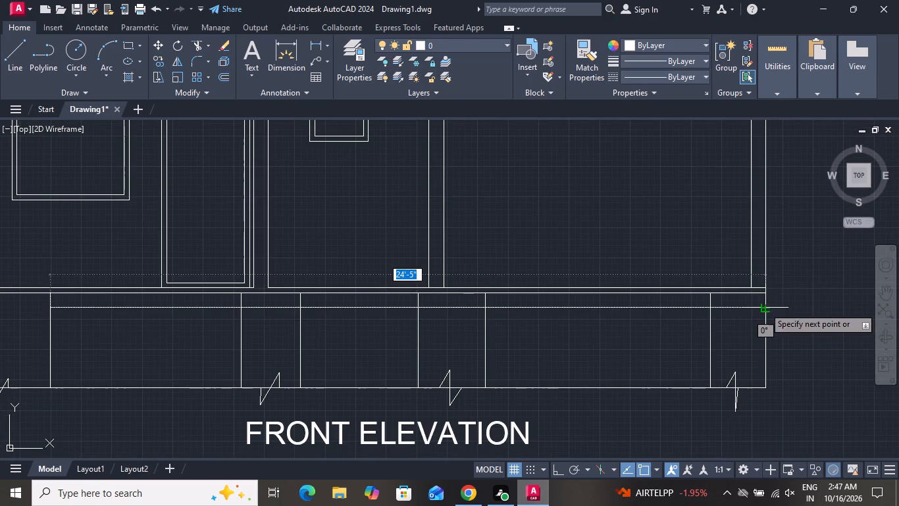
left_click(766, 312)
right_click(766, 312)
left_click(784, 341)
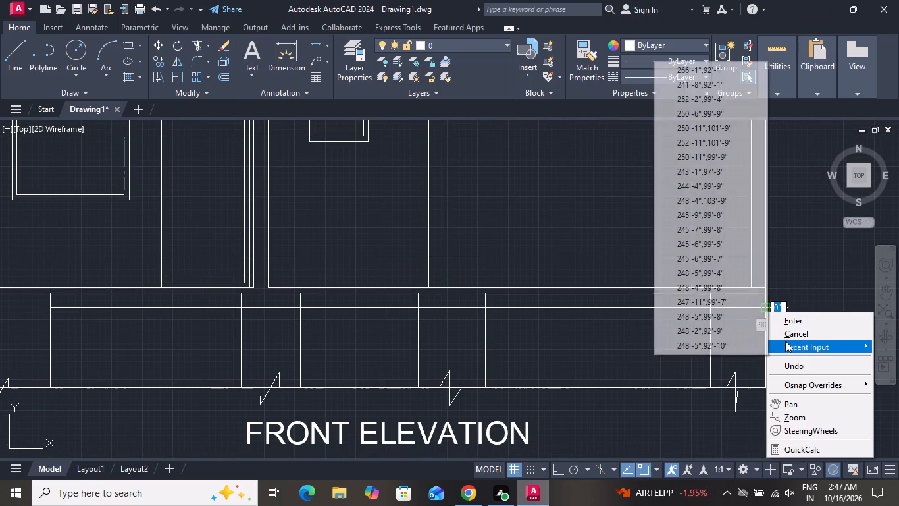
left_click(787, 337)
Draw a second horizontal line below the first, from the first foundation's inner edge to the far outer wall.
left_click(8, 50)
scroll(201, 138, "down", 2)
scroll(153, 210, "up", 4)
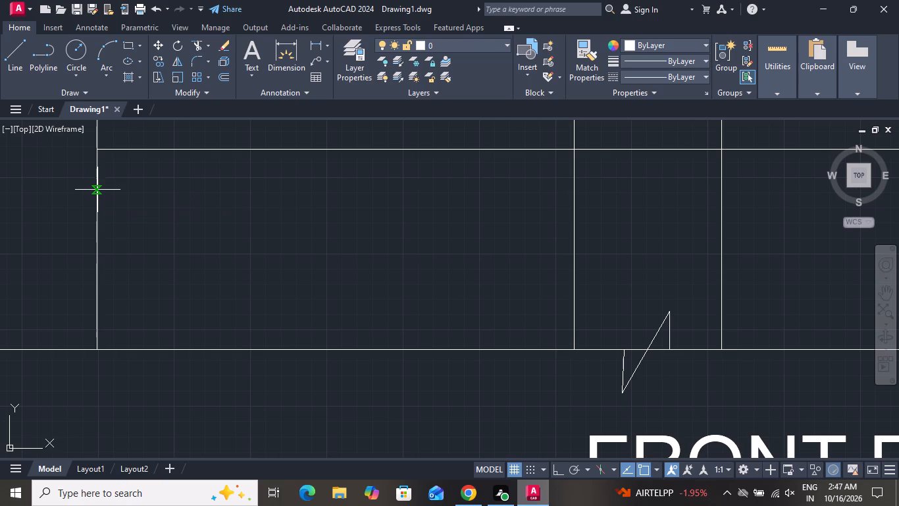
left_click(97, 190)
scroll(587, 290, "down", 4)
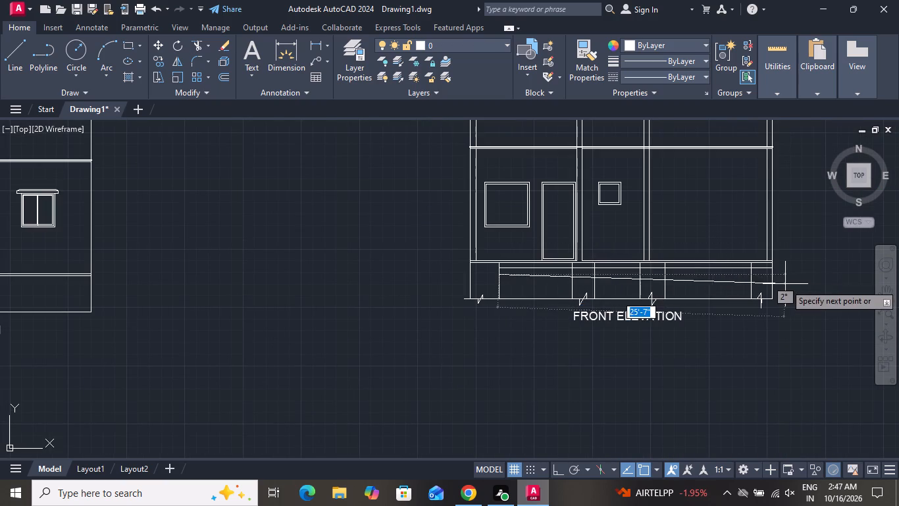
scroll(756, 282, "up", 2)
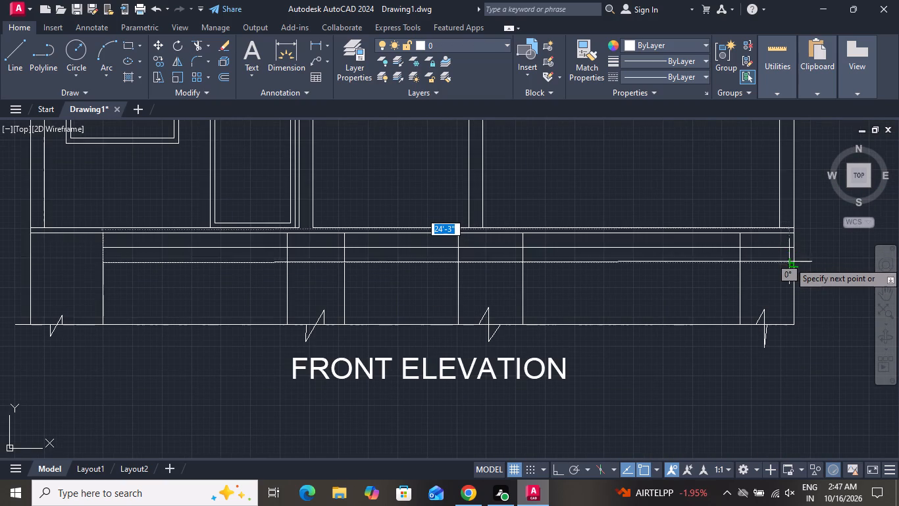
left_click(790, 262)
right_click(790, 262)
left_click(798, 282)
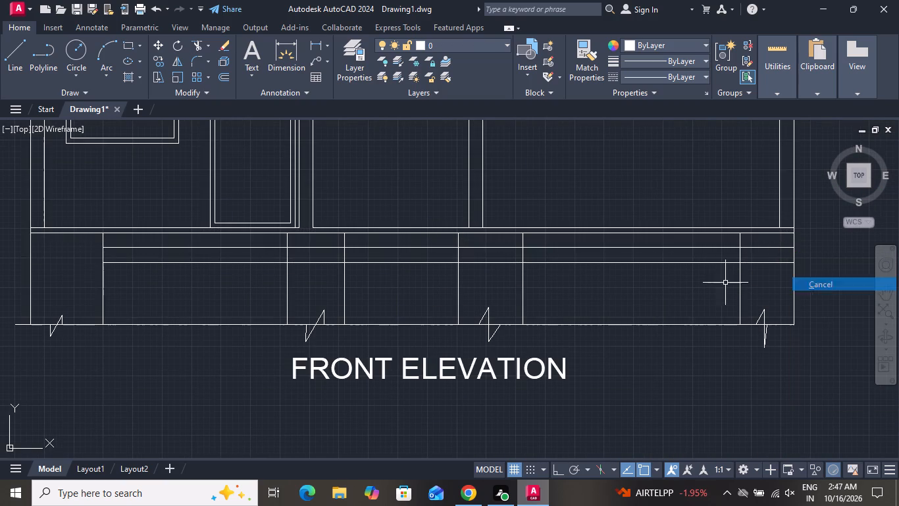
Draw a third horizontal line about 24'-5" long below the second, with a wider gap, from the first foundation's edge to the outer wall.
left_click(5, 47)
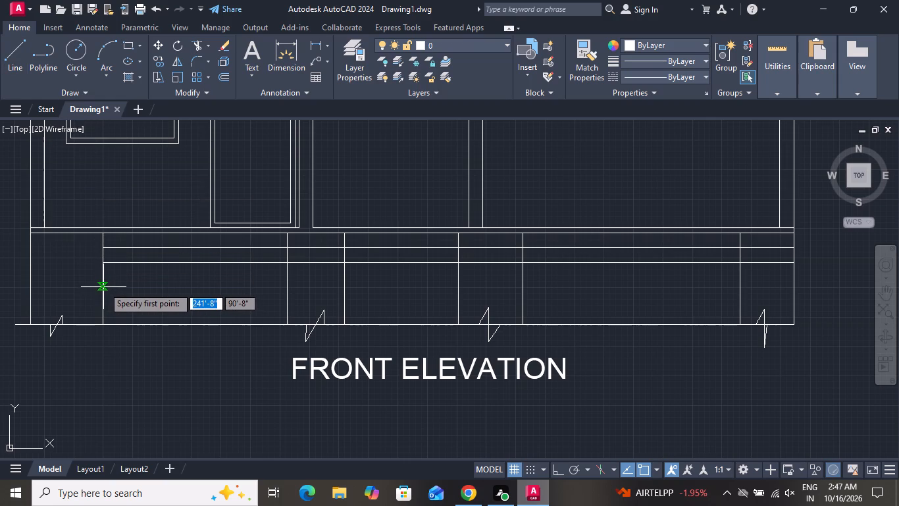
left_click(103, 287)
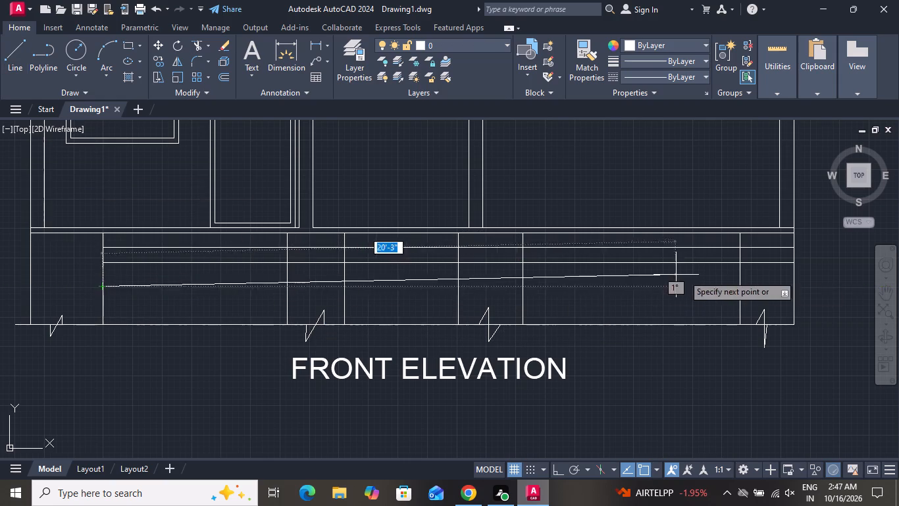
left_click(793, 285)
right_click(793, 285)
left_click(813, 305)
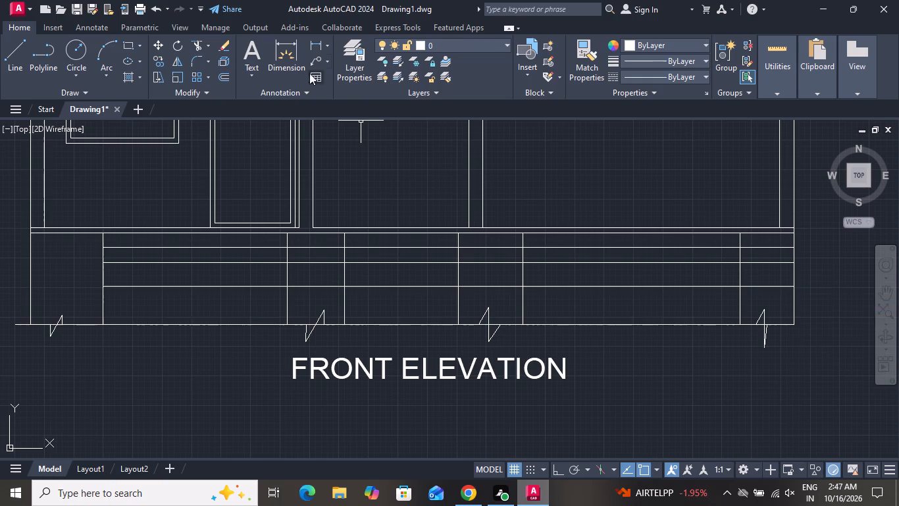
Trim the three horizontal lines where they cross the two middle foundations and the far end foundation.
left_click(197, 45)
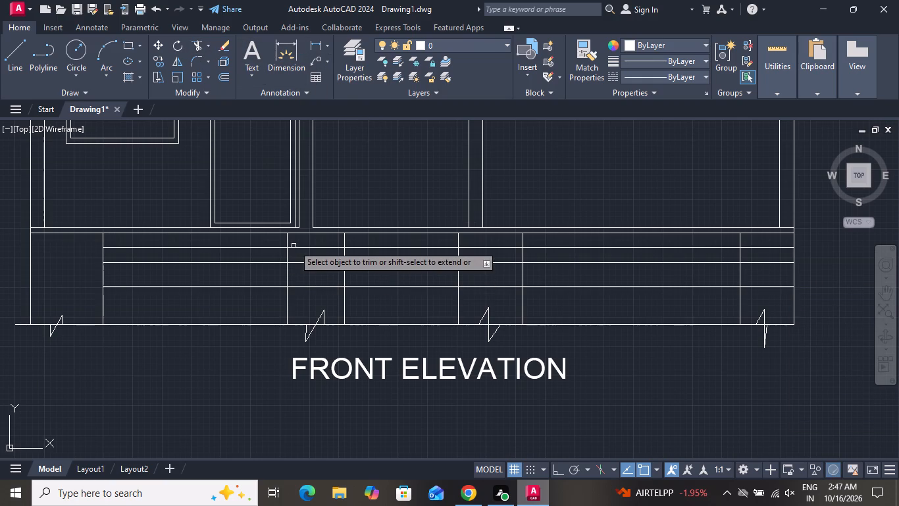
left_click(299, 240)
left_click(313, 300)
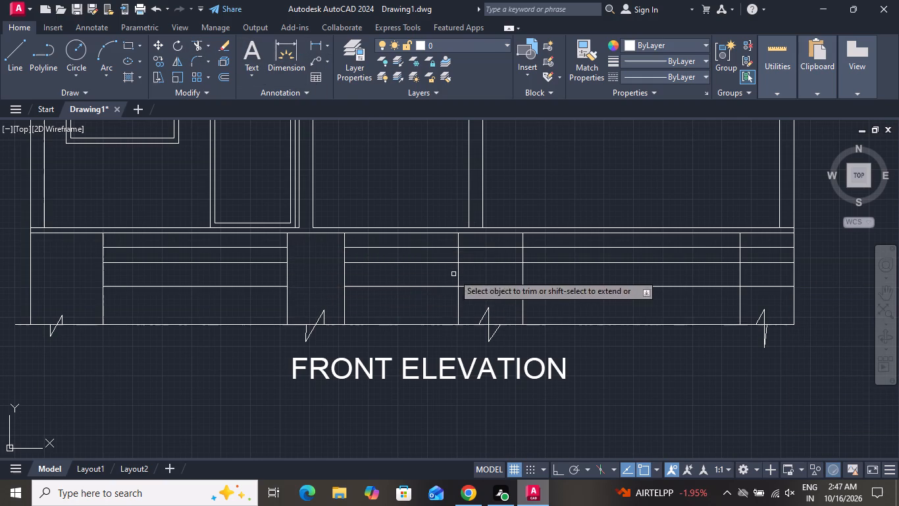
left_click(486, 240)
left_click_drag(496, 295, 496, 300)
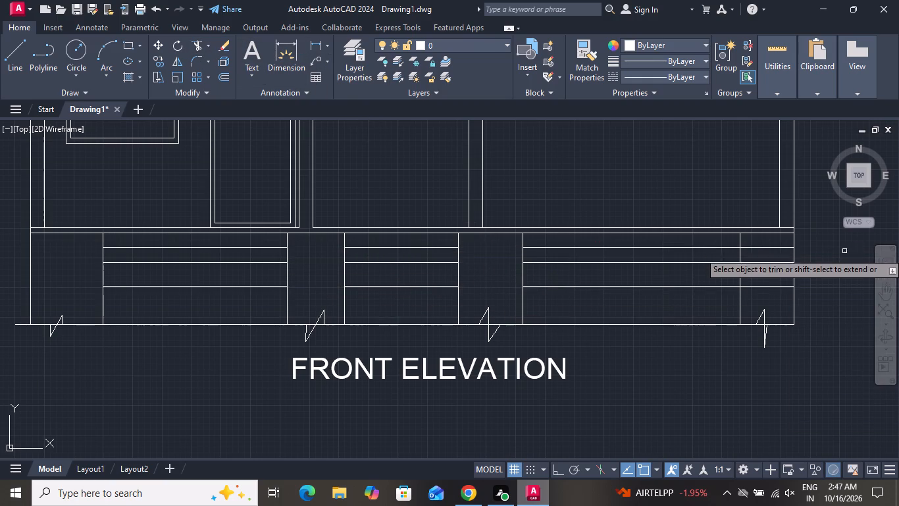
left_click_drag(763, 242, 769, 271)
left_click(772, 300)
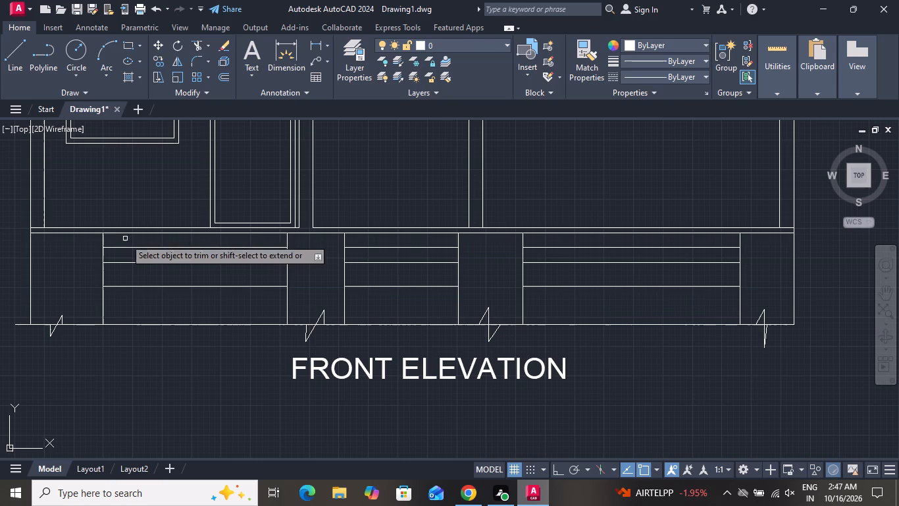
scroll(191, 303, "down", 2)
right_click(194, 335)
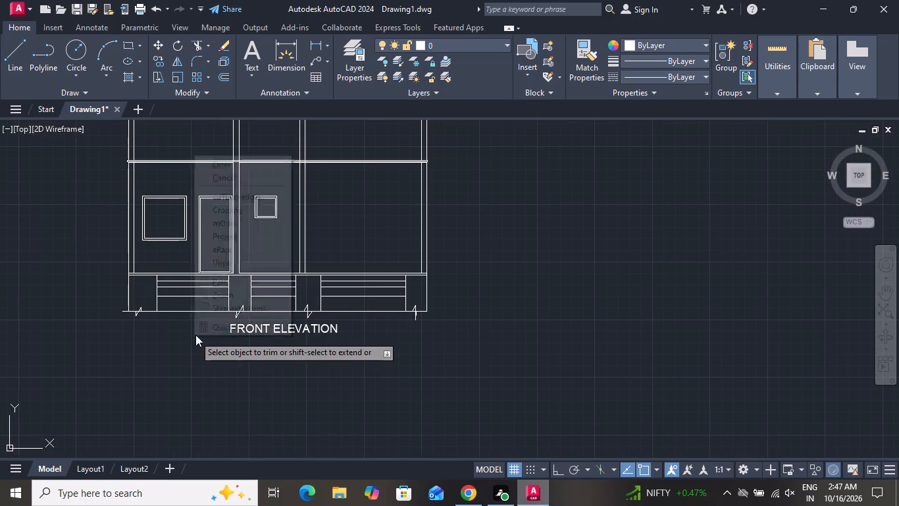
left_click(226, 181)
Copy the framed 4' ground-floor window vertically about 9'-10" up into the first floor, with Ortho mode on.
scroll(282, 296, "down", 2)
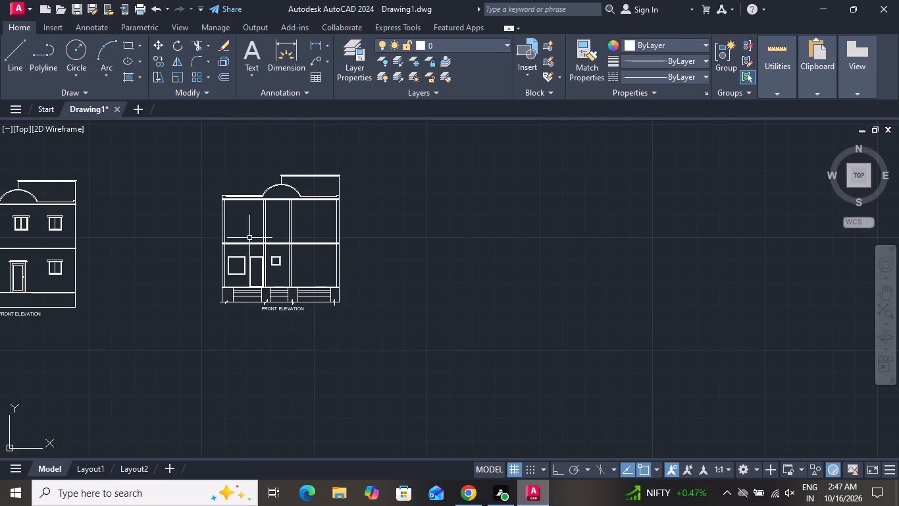
scroll(232, 267, "up", 2)
left_click(251, 242)
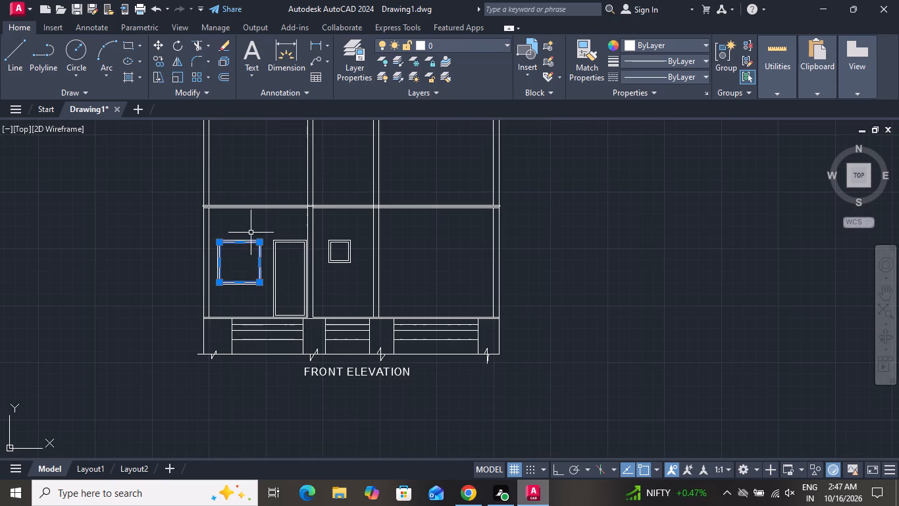
left_click_drag(248, 229, 248, 235)
left_click(243, 256)
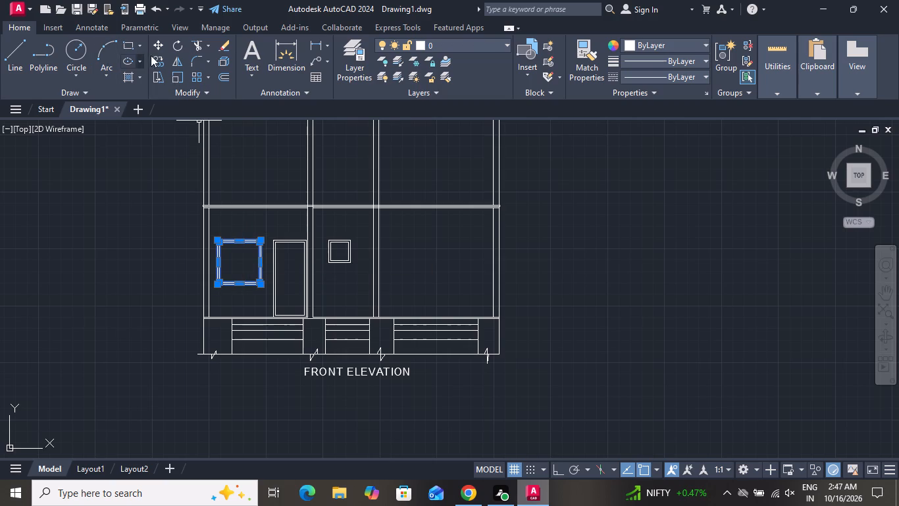
left_click(164, 60)
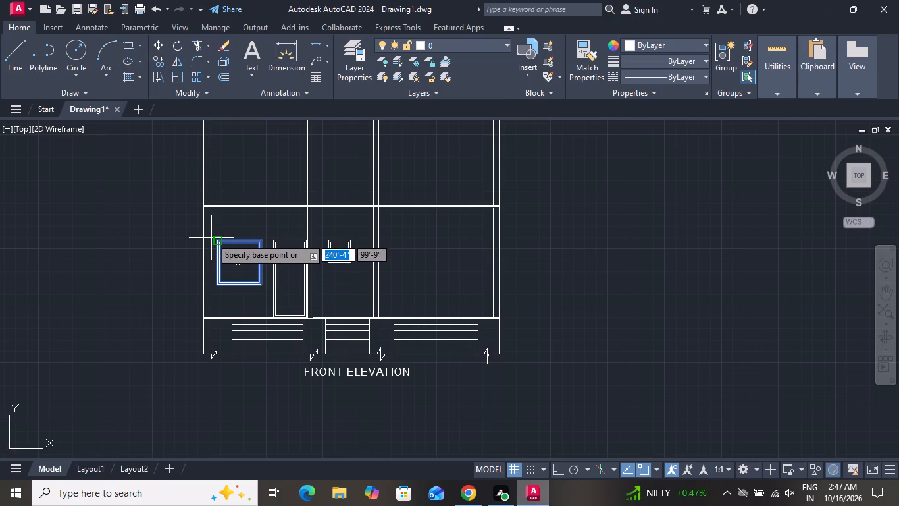
left_click(218, 241)
scroll(240, 179, "down", 2)
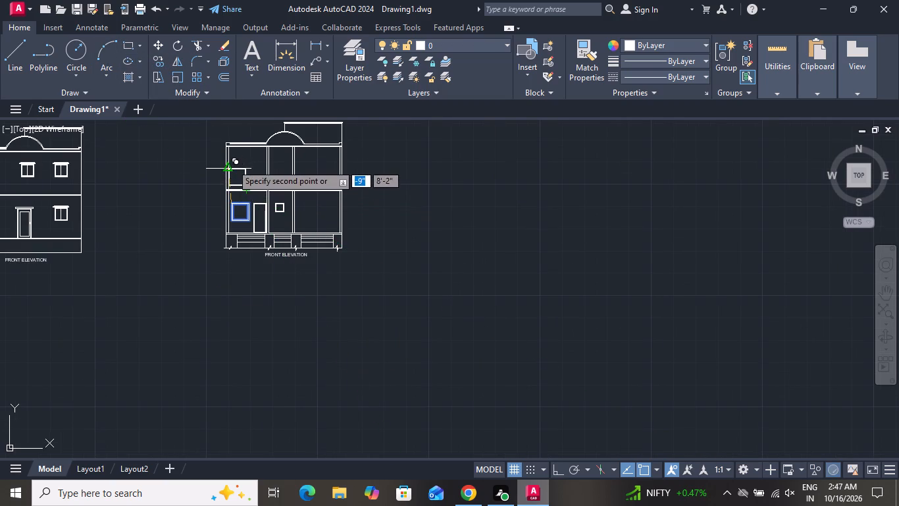
scroll(236, 155, "up", 1)
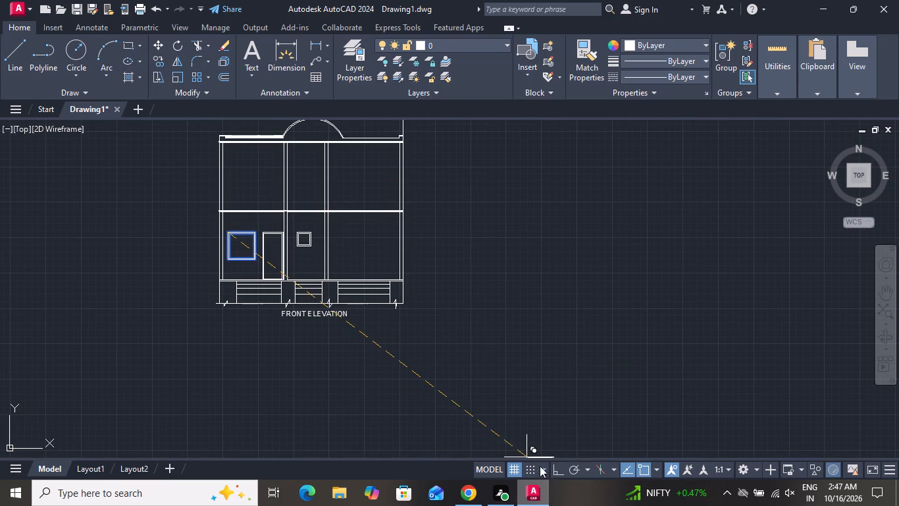
left_click(558, 466)
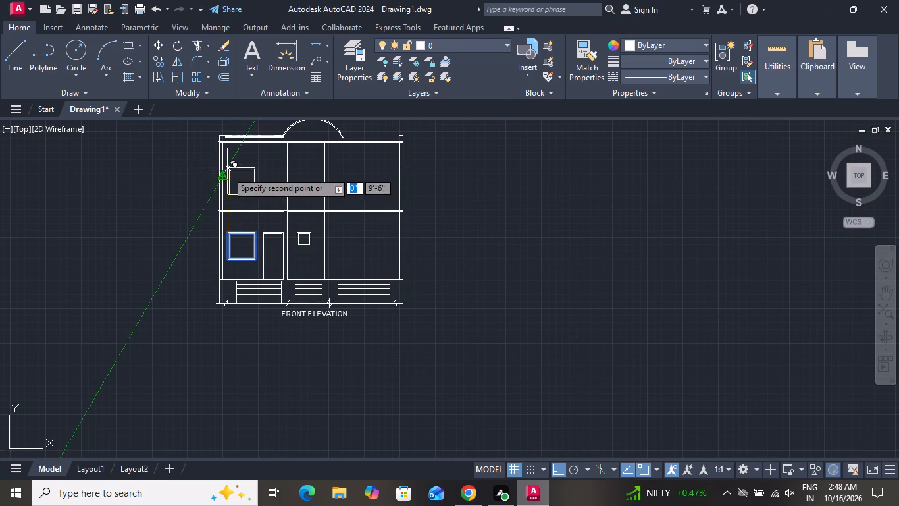
scroll(228, 163, "up", 2)
scroll(228, 163, "down", 1)
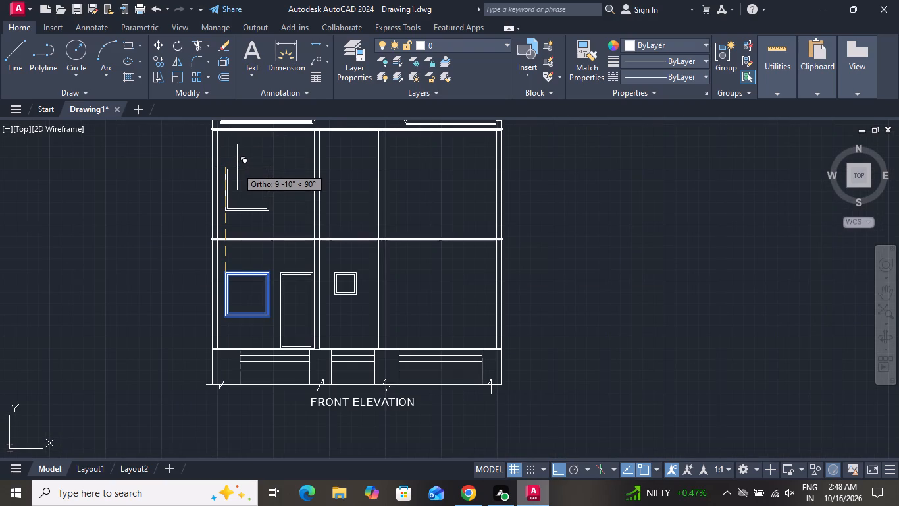
left_click(237, 165)
right_click(282, 176)
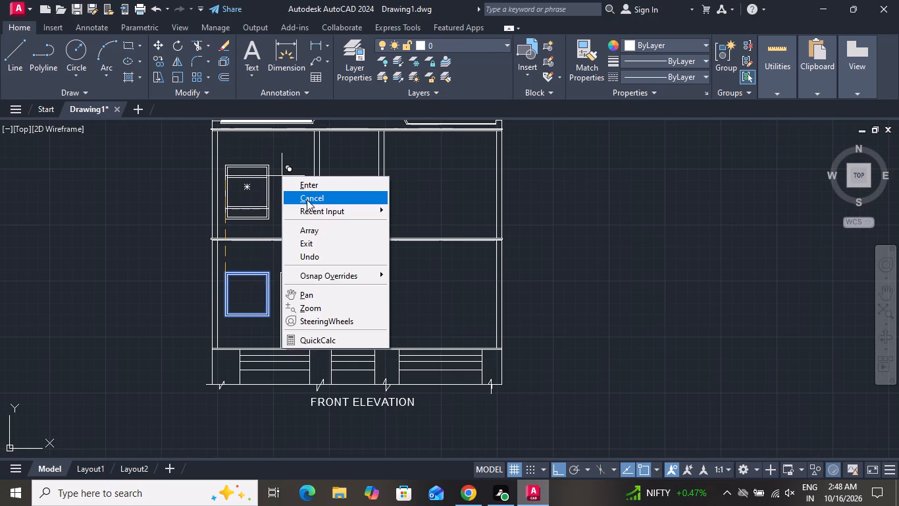
left_click(307, 200)
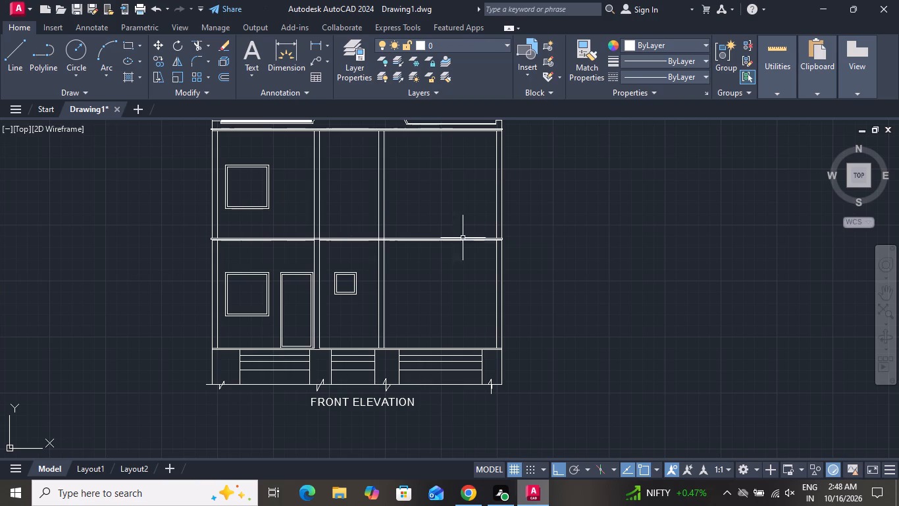
Copy the small framed ground-floor window straight up into the first floor, aligned with the top of the larger first-floor window.
left_click(363, 266)
left_click(341, 306)
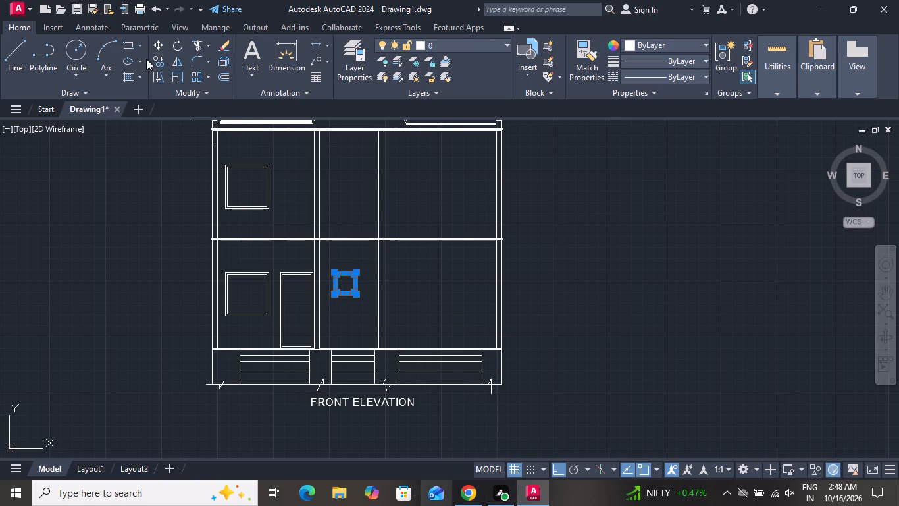
left_click(156, 59)
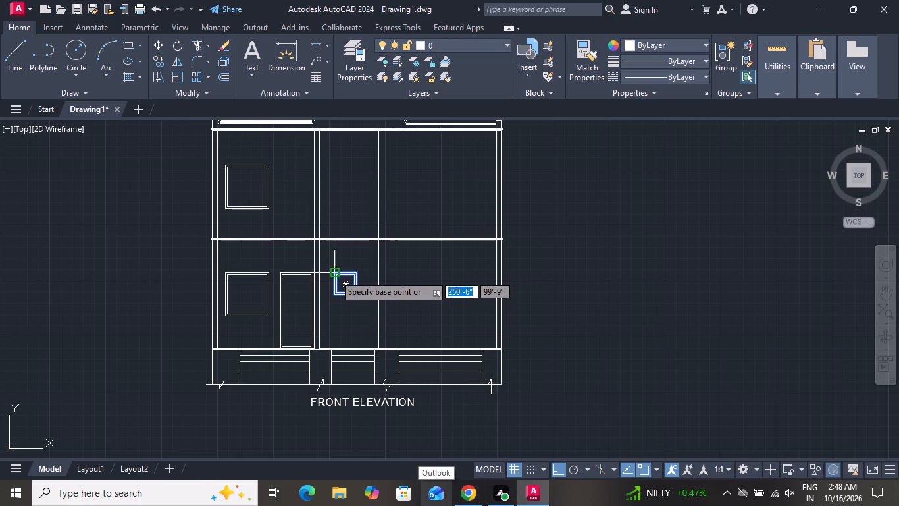
left_click(334, 275)
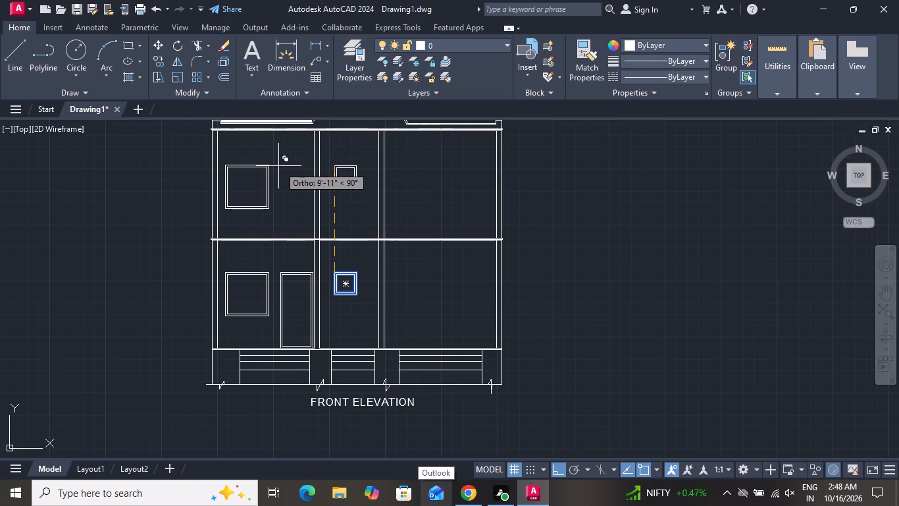
left_click(334, 165)
right_click(334, 165)
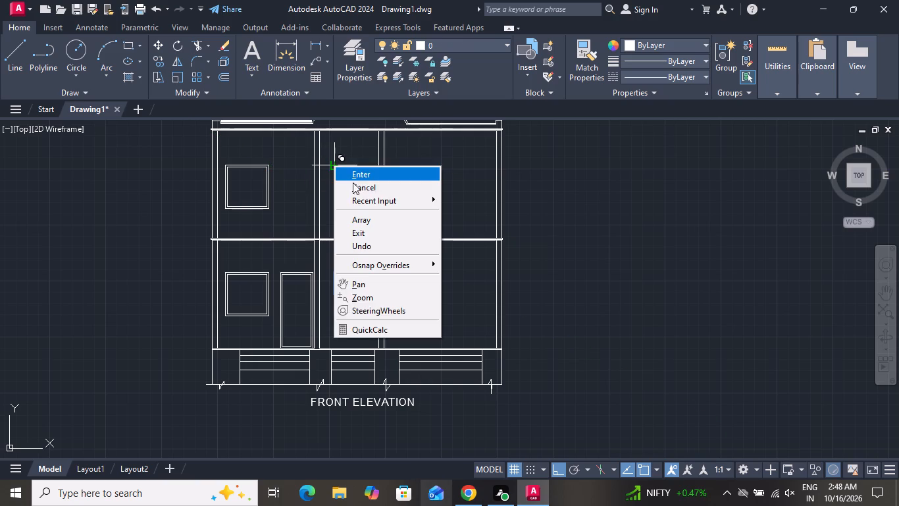
left_click(354, 188)
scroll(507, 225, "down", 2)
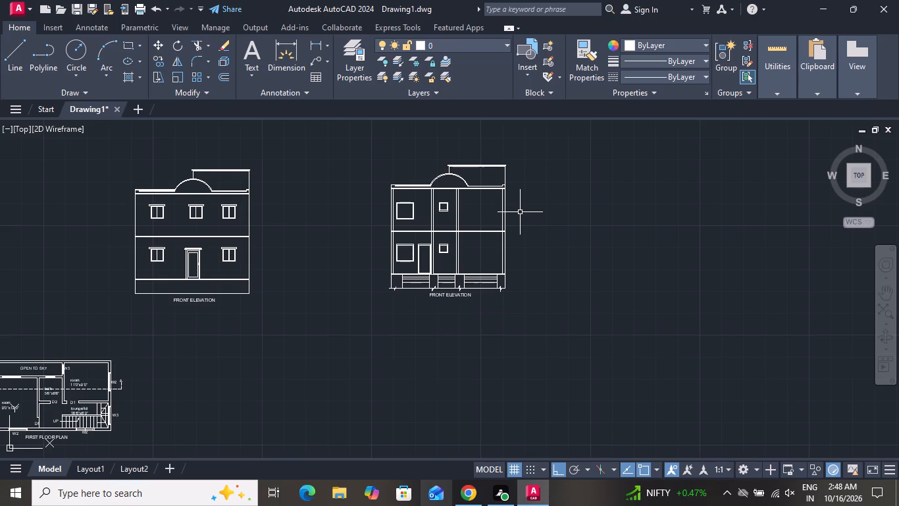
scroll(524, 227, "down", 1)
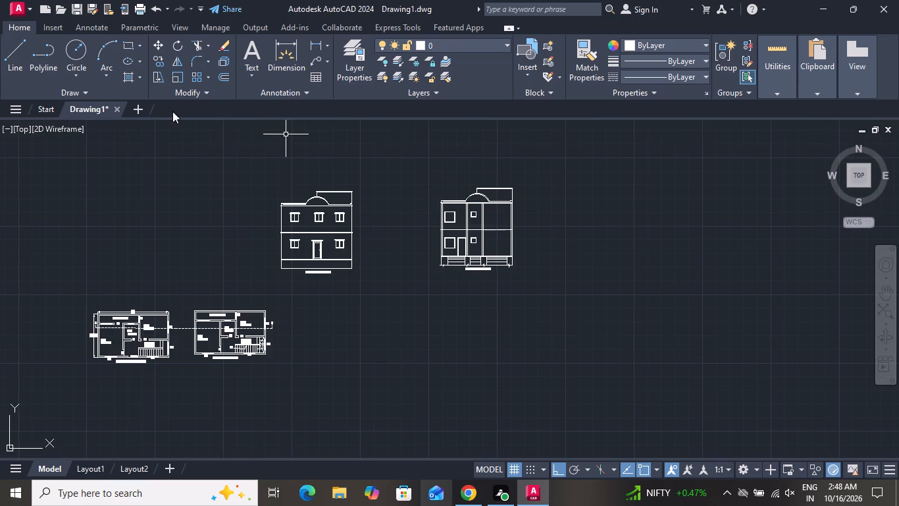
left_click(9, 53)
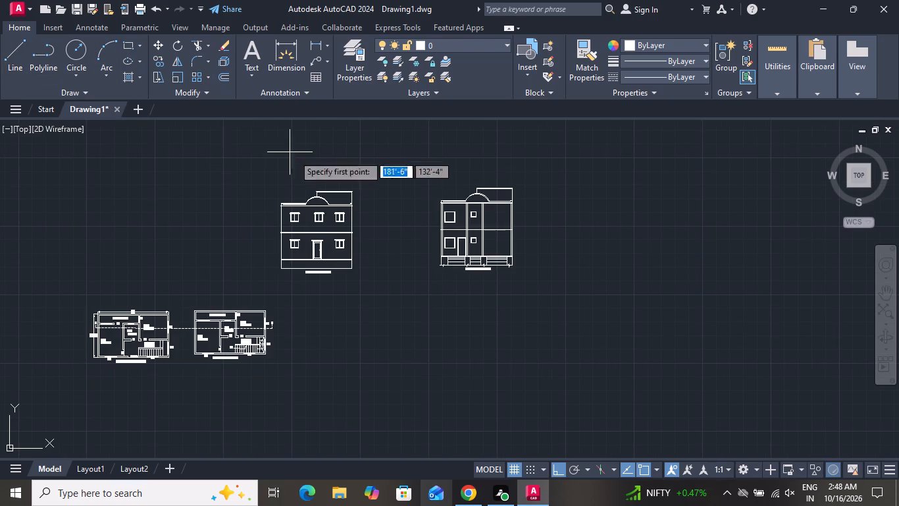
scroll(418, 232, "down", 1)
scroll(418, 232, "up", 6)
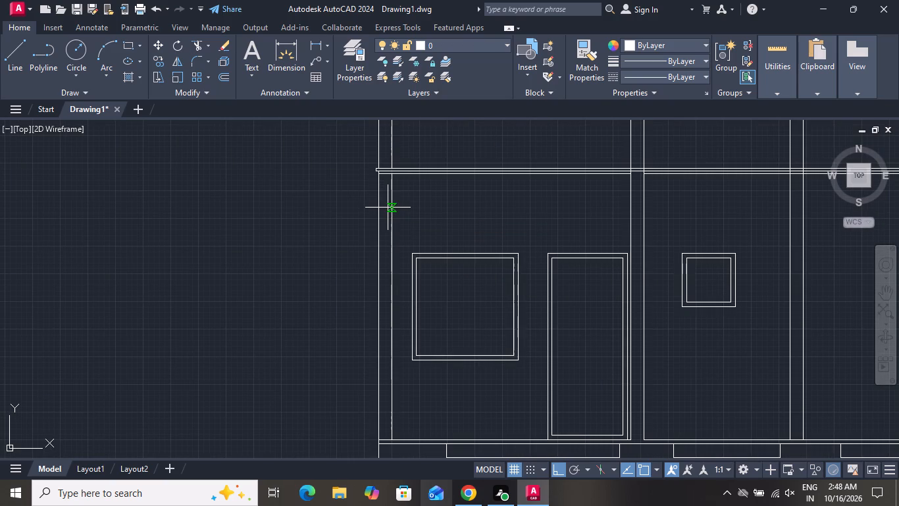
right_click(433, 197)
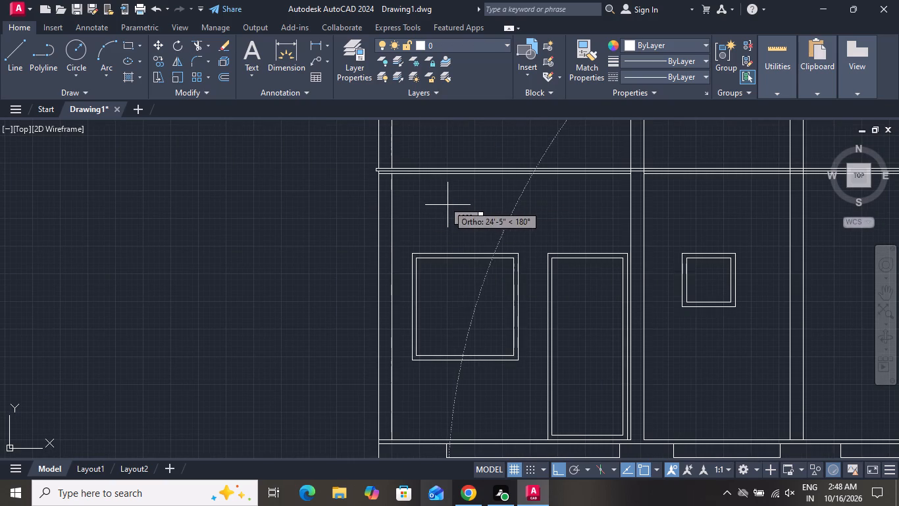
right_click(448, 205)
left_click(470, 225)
Delete the upper intermediate-floor lines and the lower line's segment spanning the large window and door bay.
left_click_drag(504, 146, 501, 175)
left_click(476, 202)
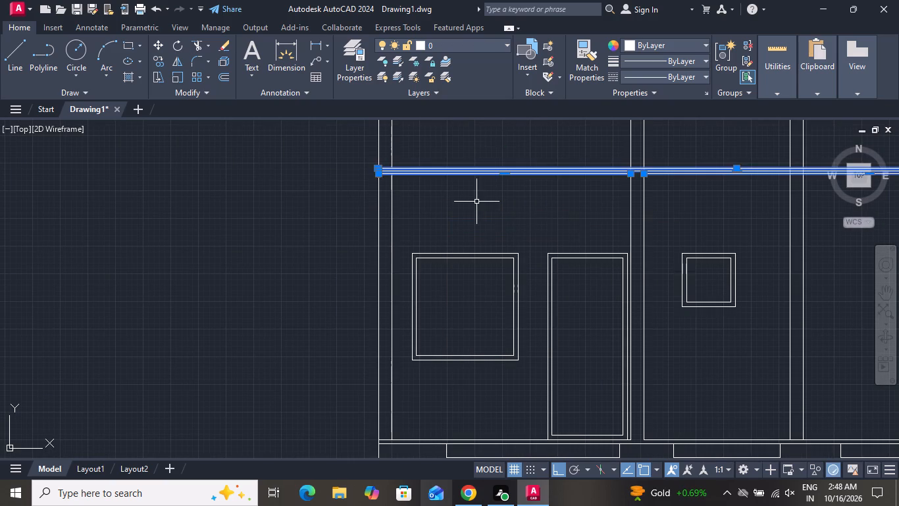
key("Delete")
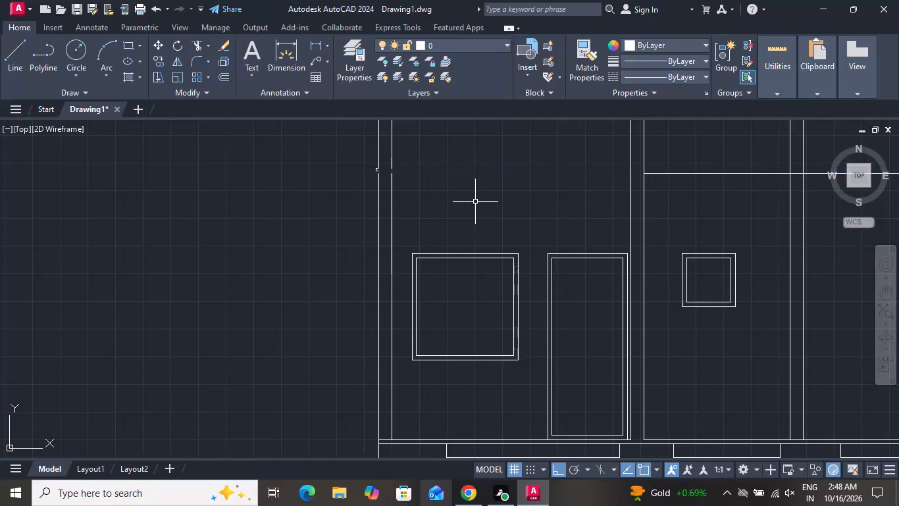
Extend the remaining intermediate-floor line across the large window and door bay to the outer face of the outer wall.
scroll(419, 225, "down", 2)
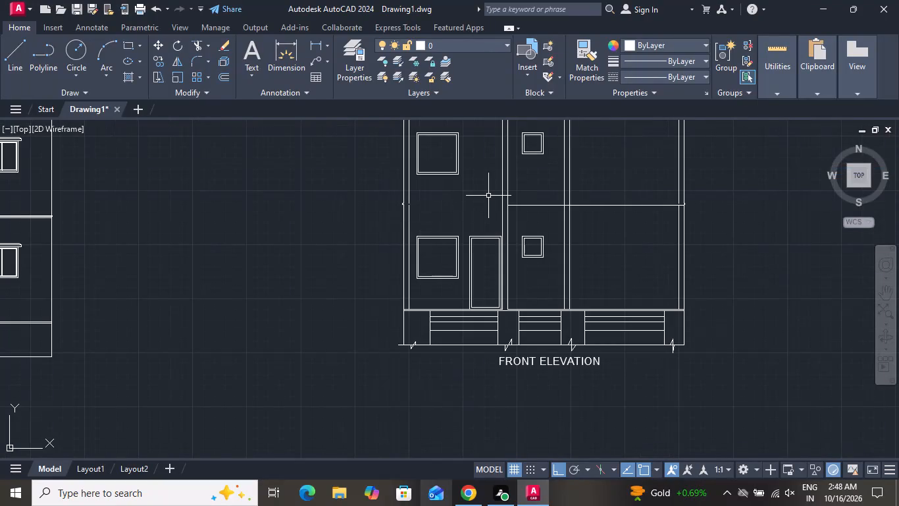
type("EX")
key("space")
key("space")
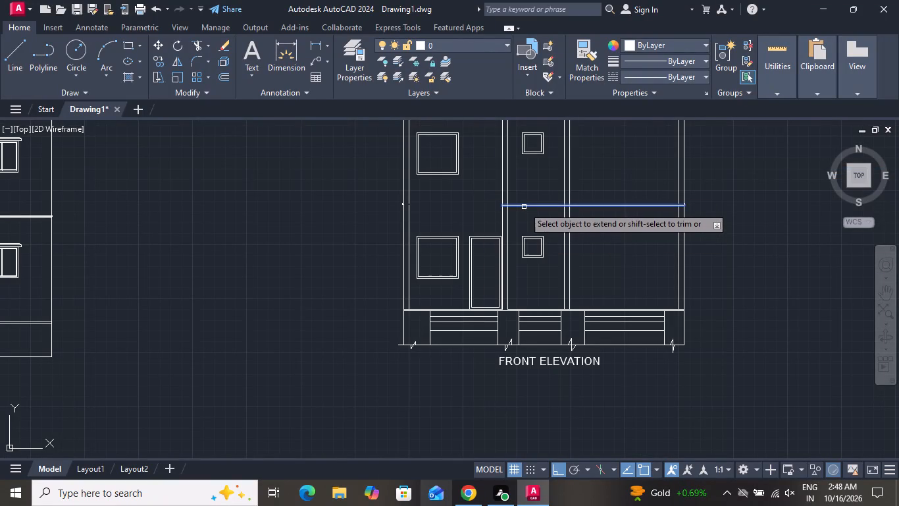
left_click(524, 207)
left_click(520, 204)
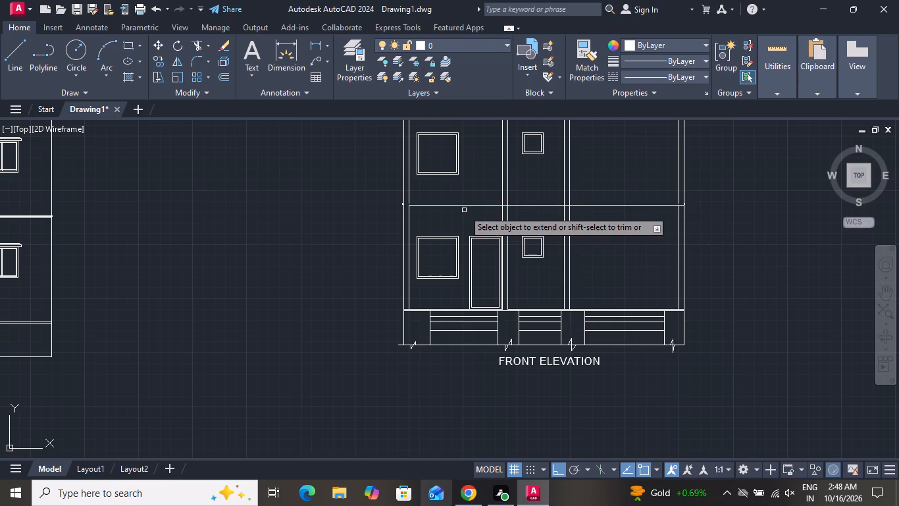
left_click(432, 205)
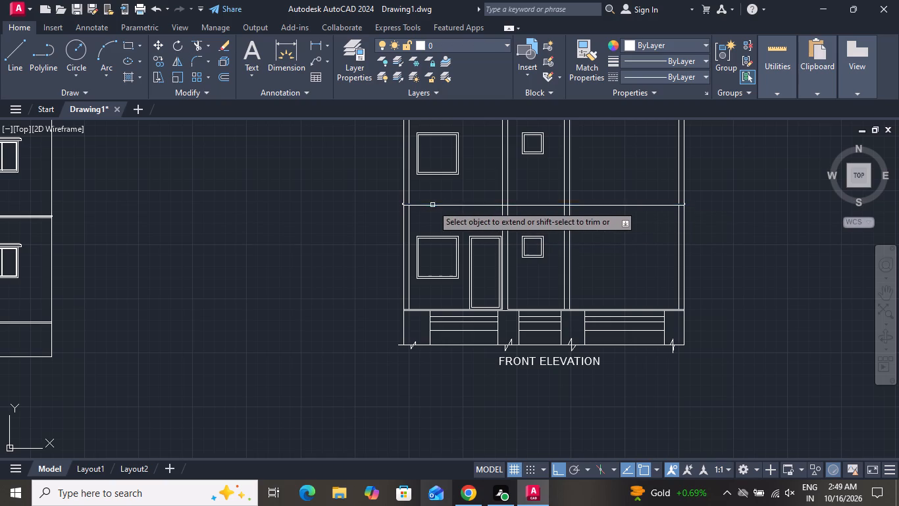
right_click(618, 189)
left_click(636, 208)
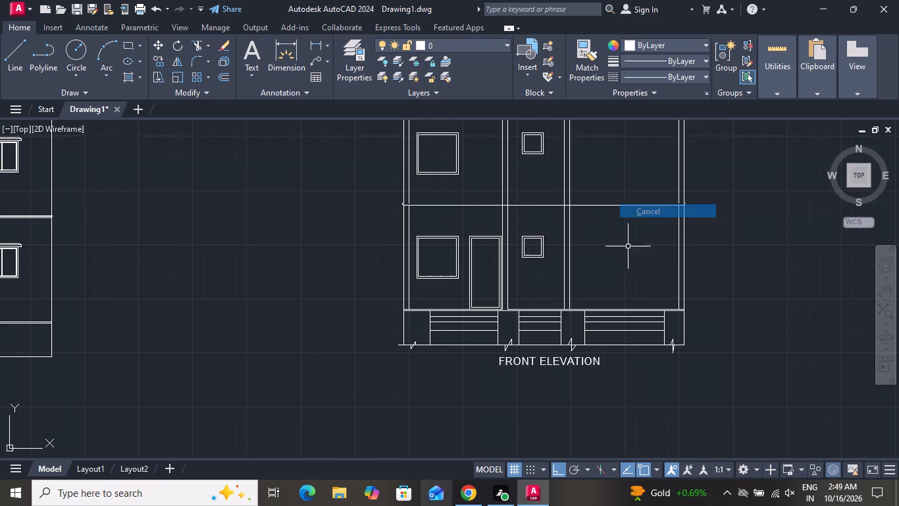
Offset the intermediate-floor line 6" upward to form the slab thickness.
type("O 6")
key("shift+quotedbl")
key("Return")
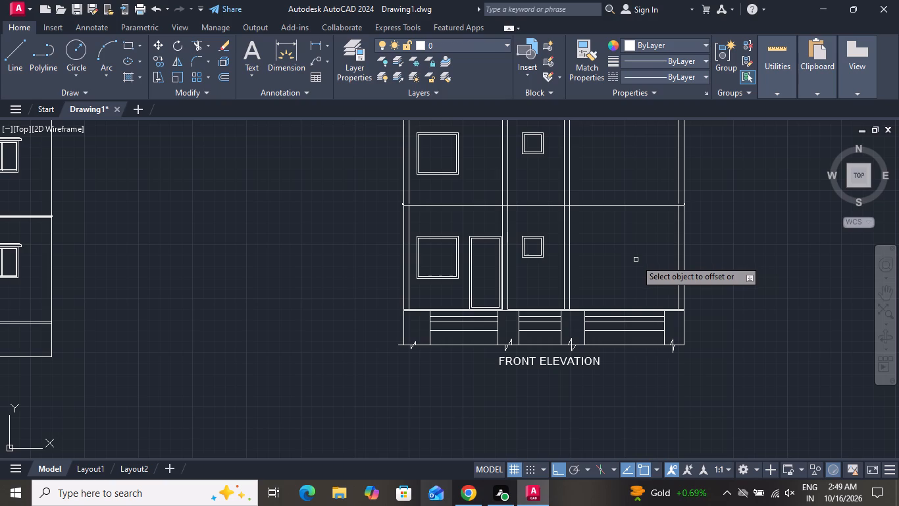
scroll(622, 197, "up", 1)
left_click(624, 211)
left_click(620, 196)
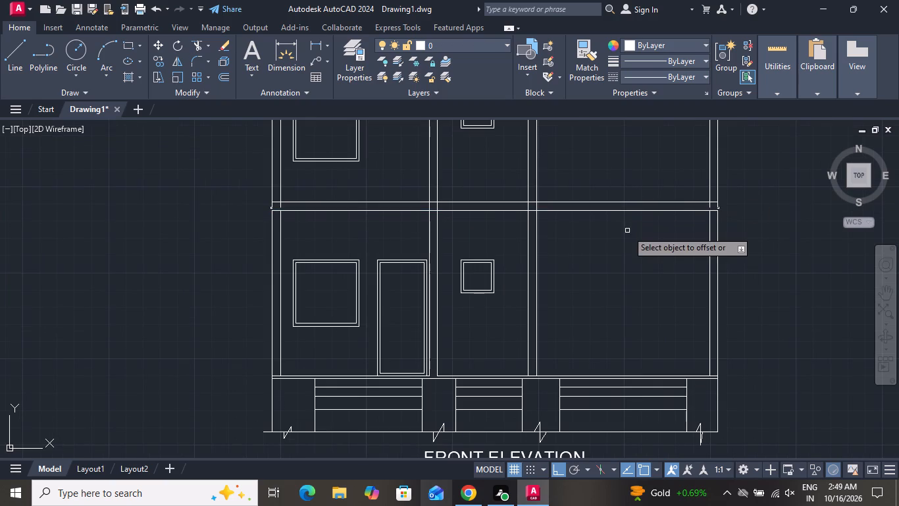
right_click(627, 237)
left_click(643, 252)
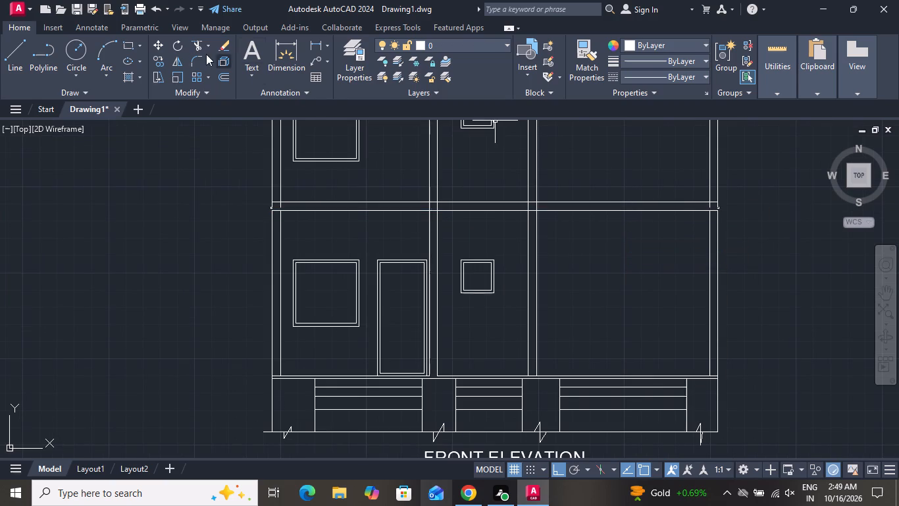
Trim the leftover line bits and the inner wall line inside the slab at the outer wall beside the large windows.
left_click(199, 45)
scroll(269, 204, "up", 2)
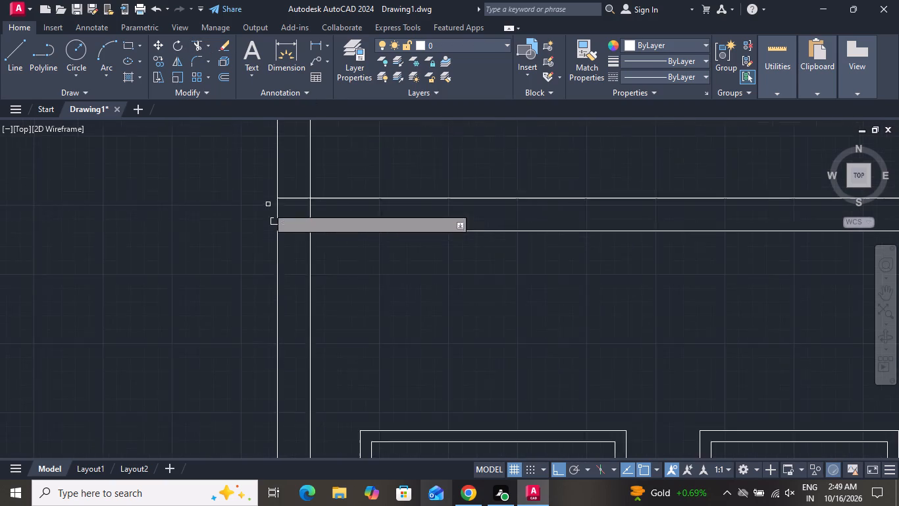
scroll(267, 208, "up", 2)
left_click(283, 231)
left_click(267, 234)
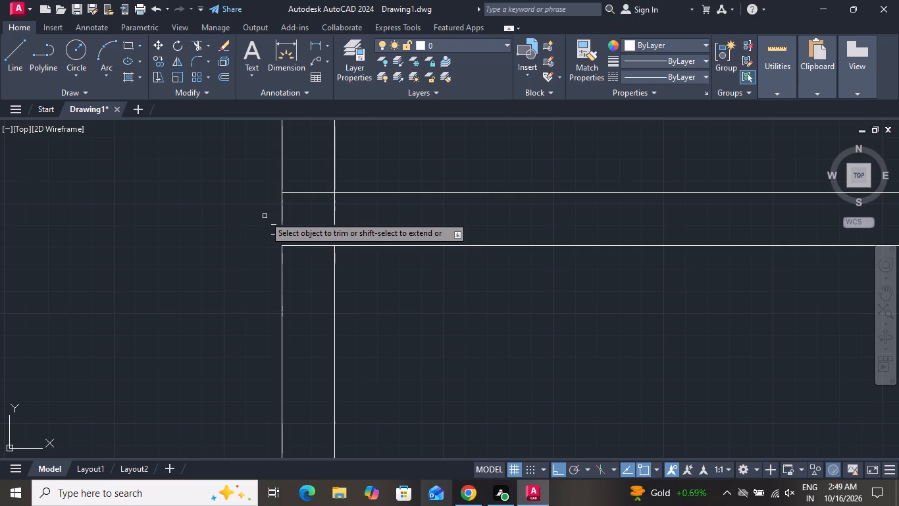
left_click_drag(273, 215, 276, 231)
left_click(274, 242)
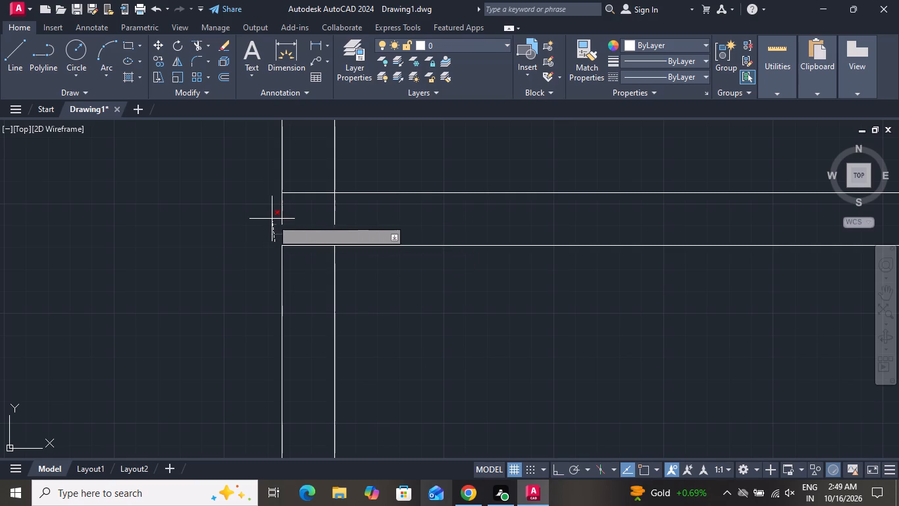
left_click(272, 219)
left_click(362, 216)
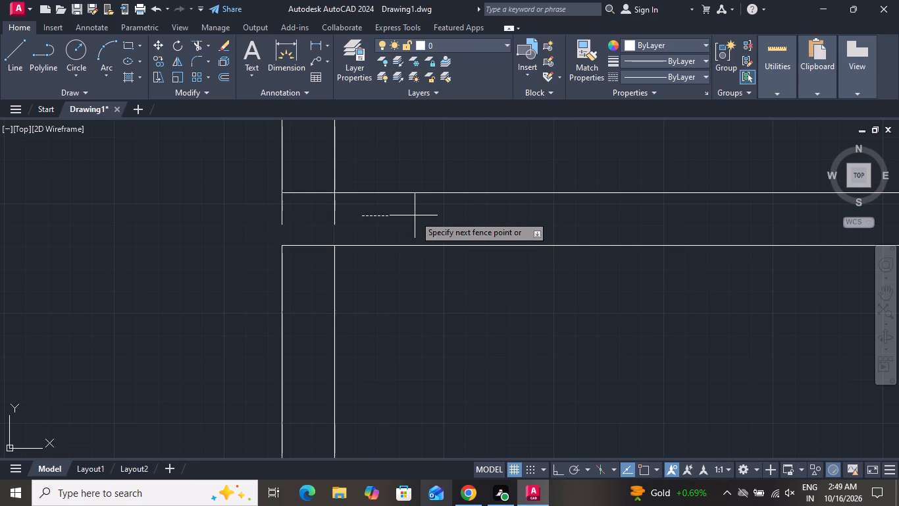
left_click(324, 217)
Trim the vertical lines of both middle walls between the two intermediate slab lines.
scroll(407, 216, "down", 2)
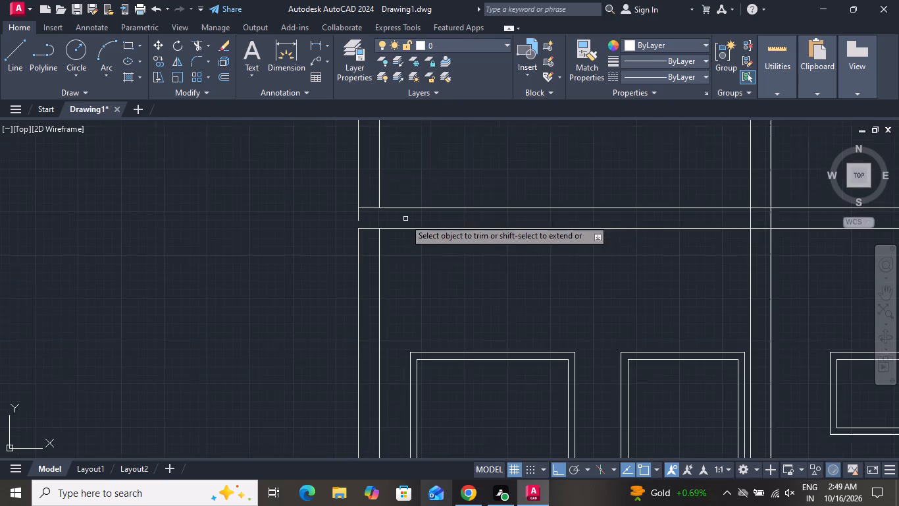
scroll(736, 214, "up", 1)
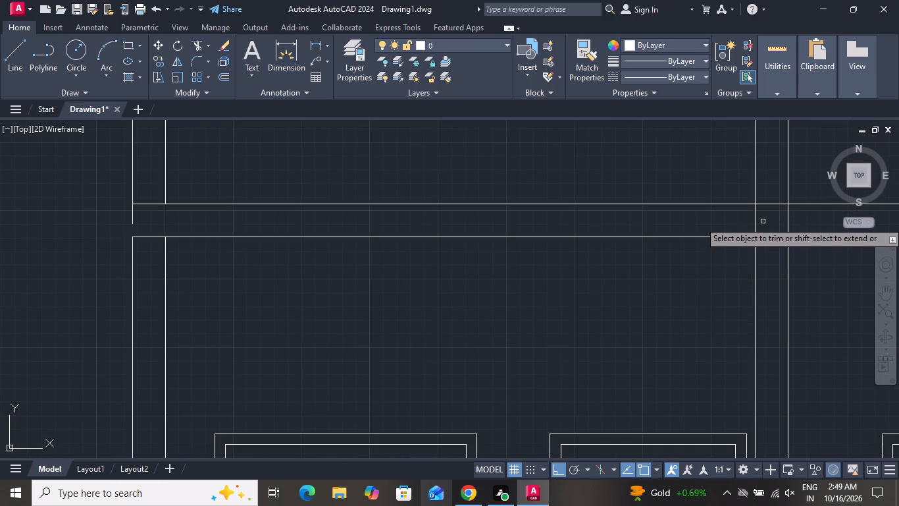
left_click_drag(717, 219, 723, 219)
left_click(802, 216)
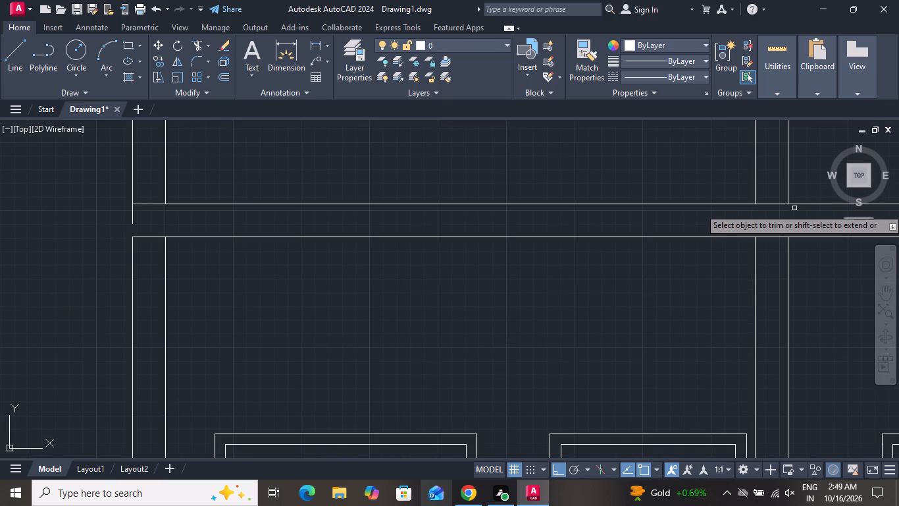
scroll(624, 220, "down", 3)
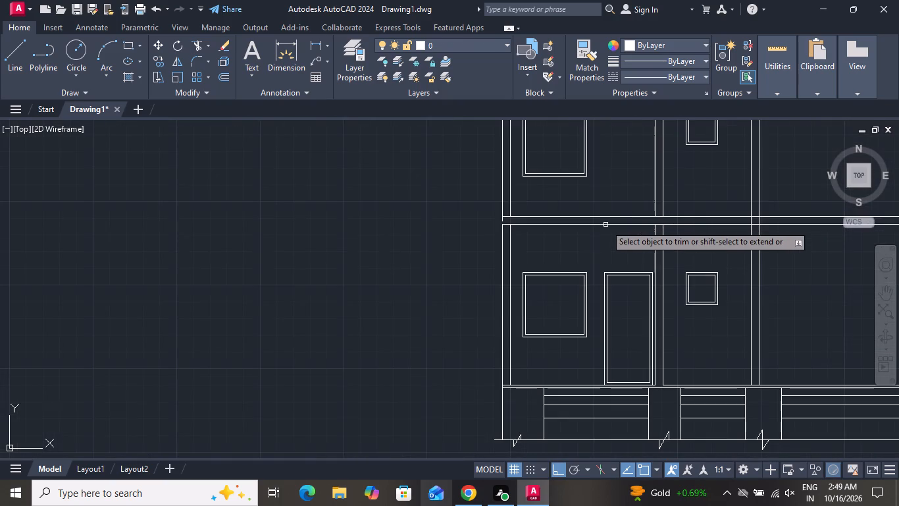
scroll(599, 229, "down", 1)
scroll(711, 221, "up", 4)
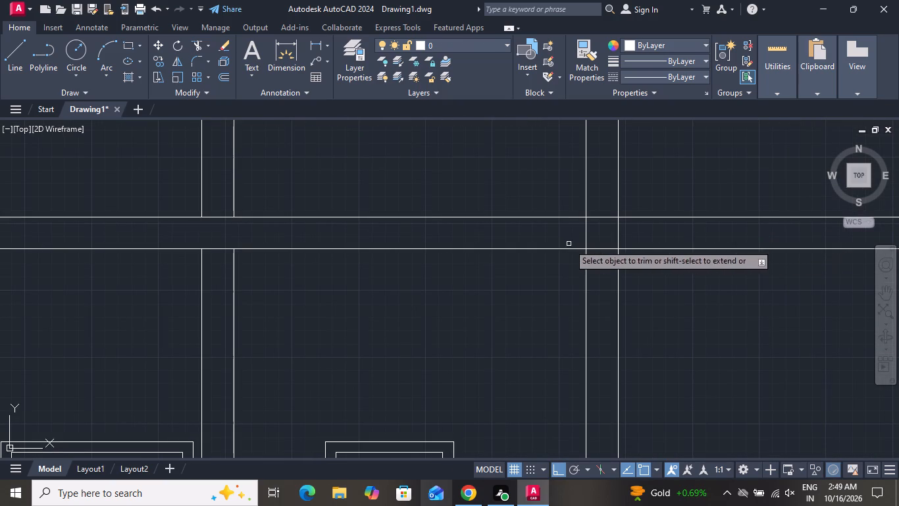
left_click(568, 244)
left_click(644, 231)
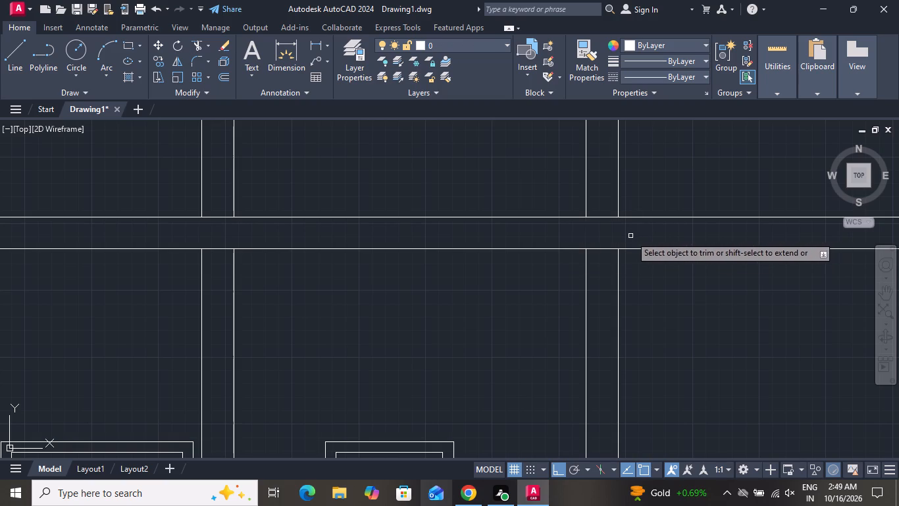
Trim the lower slab line where it crosses the two middle walls.
left_click_drag(605, 237, 605, 246)
left_click(604, 273)
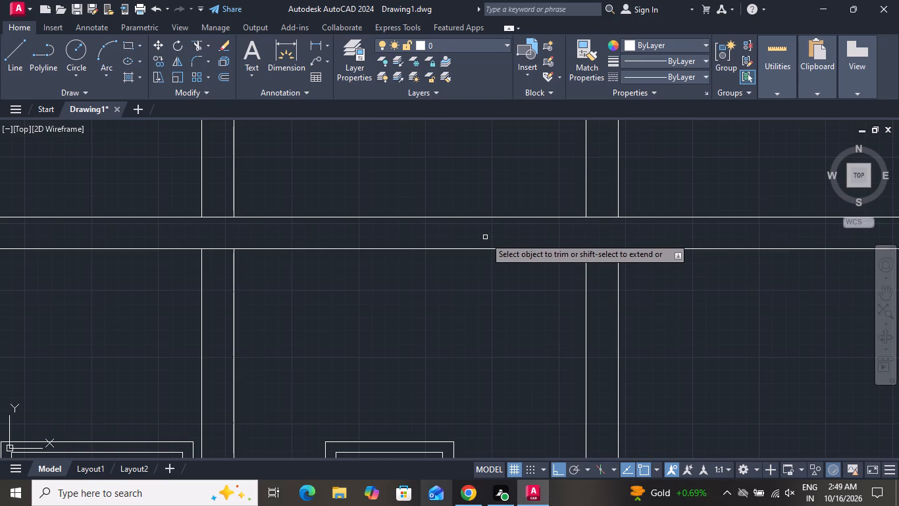
left_click(218, 236)
left_click(221, 286)
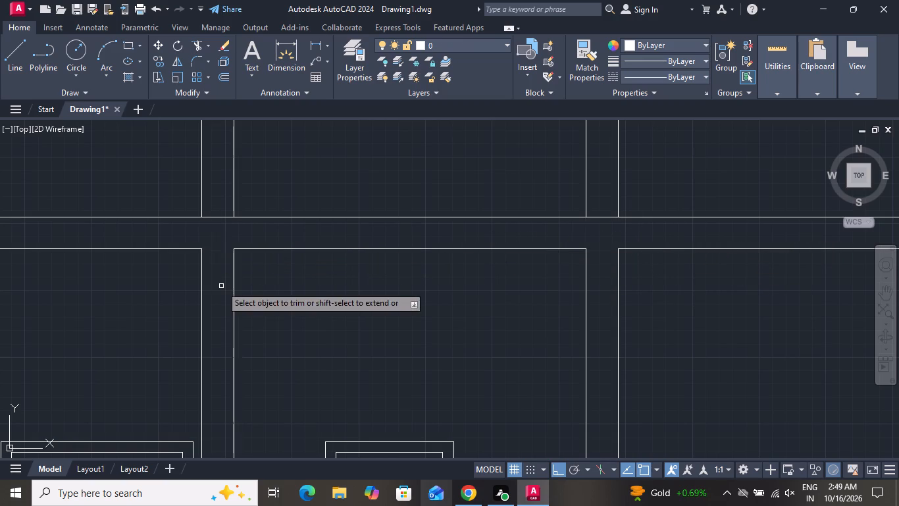
Trim the inner line of the right-hand outer wall inside the slab and delete the small leftover dash at the slab's end.
scroll(278, 300, "down", 3)
scroll(545, 276, "up", 4)
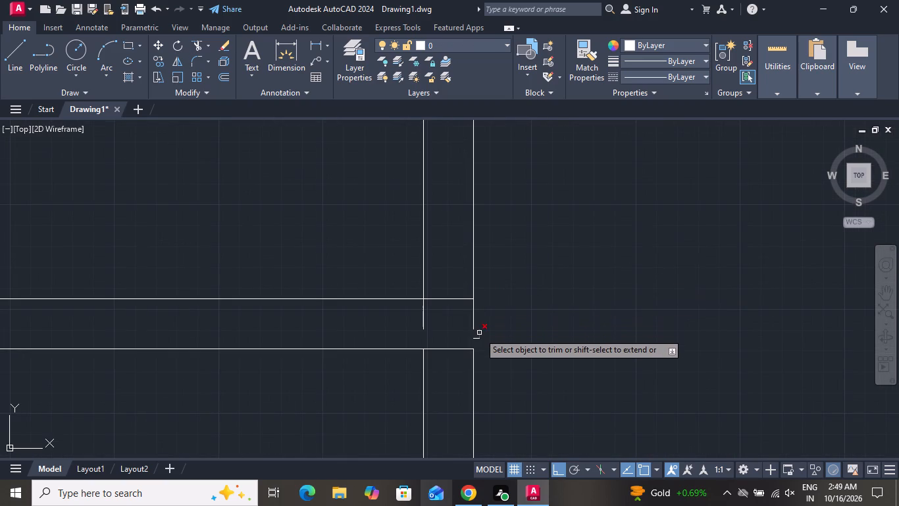
left_click(479, 333)
left_click(479, 337)
left_click(460, 339)
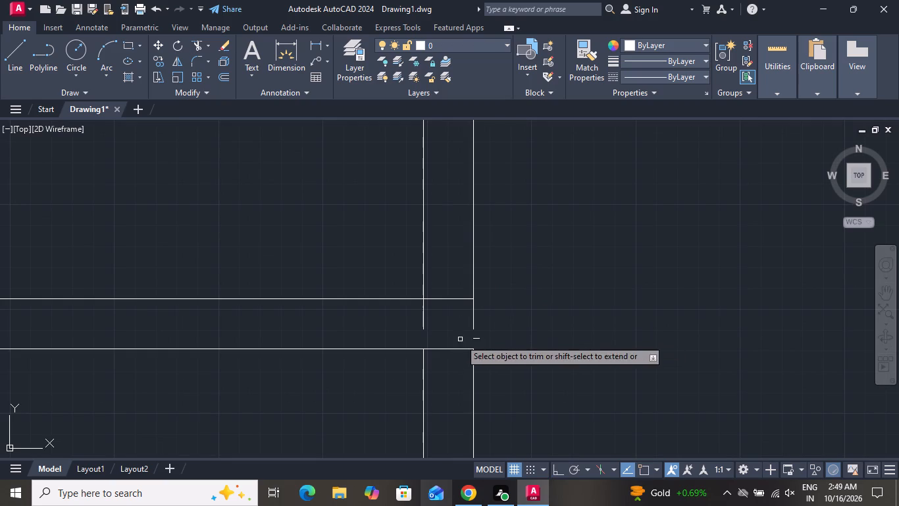
left_click_drag(439, 316, 432, 316)
left_click(381, 316)
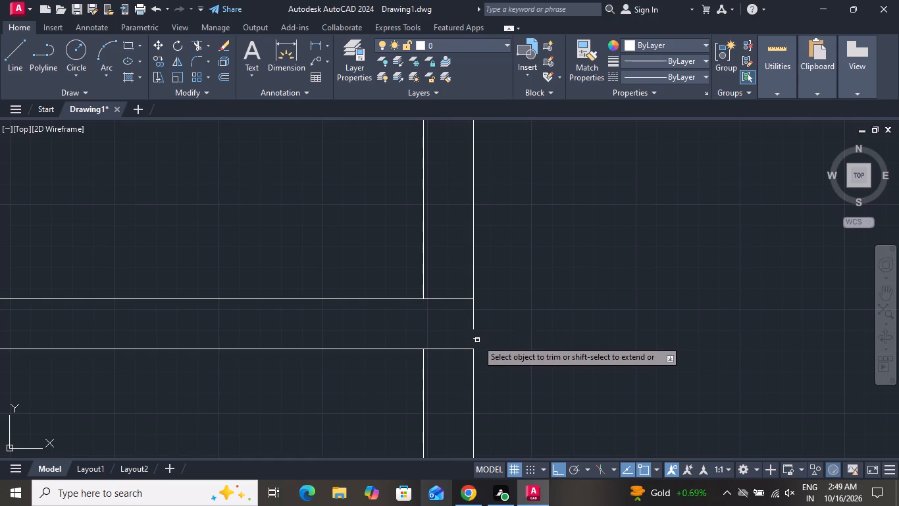
left_click(476, 337)
right_click(506, 321)
left_click(523, 341)
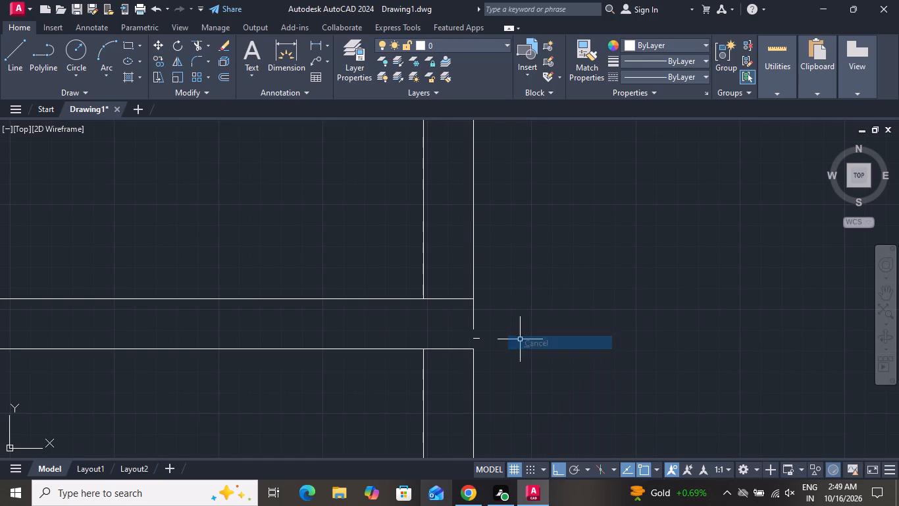
left_click(476, 339)
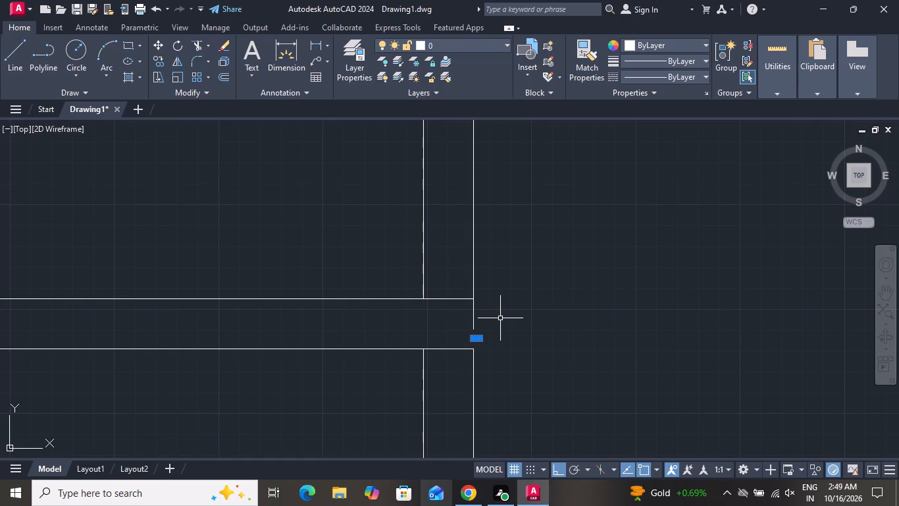
key("Delete")
Extend the outer faces of both outer walls down to the lower slab line, closing the slab's two ends.
type("EX")
key("space")
key("space")
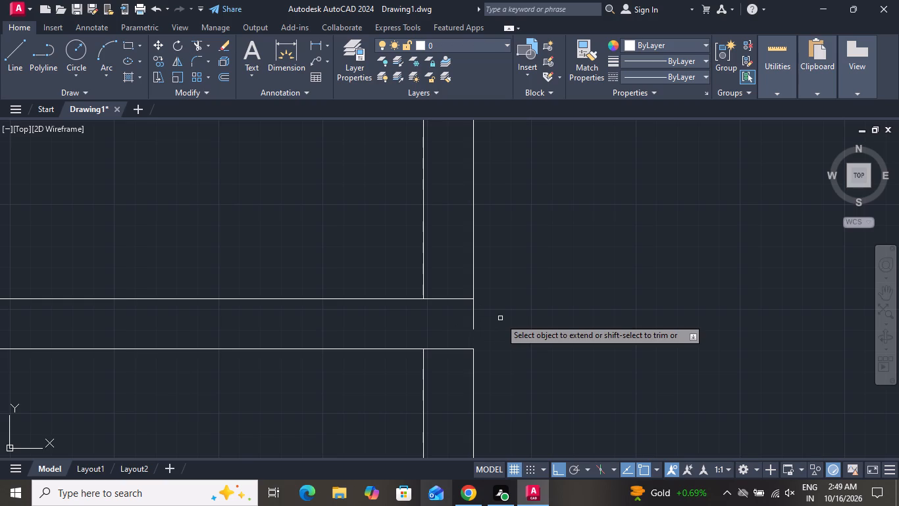
left_click(472, 316)
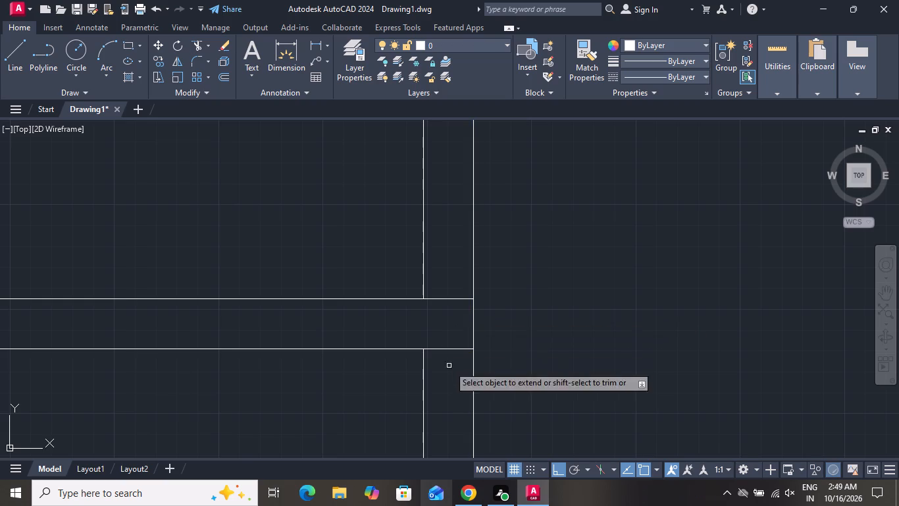
scroll(480, 352, "down", 5)
scroll(213, 331, "up", 4)
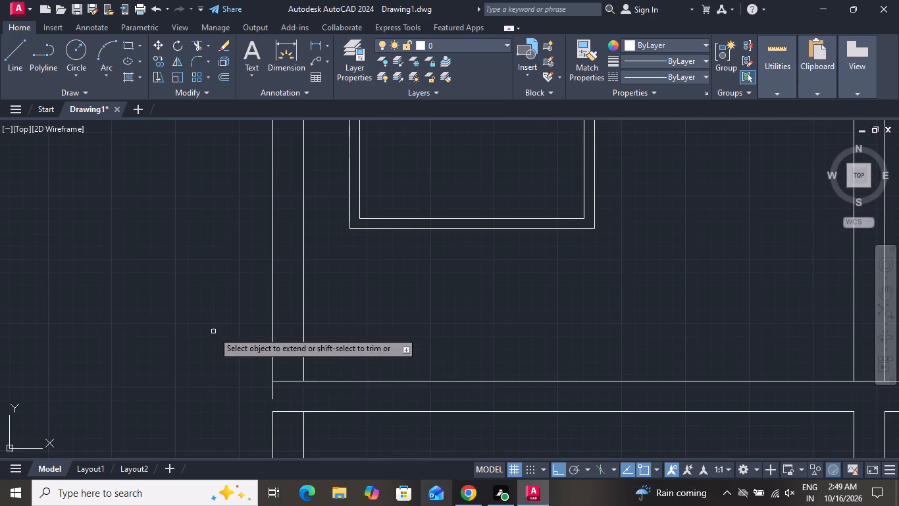
left_click(272, 391)
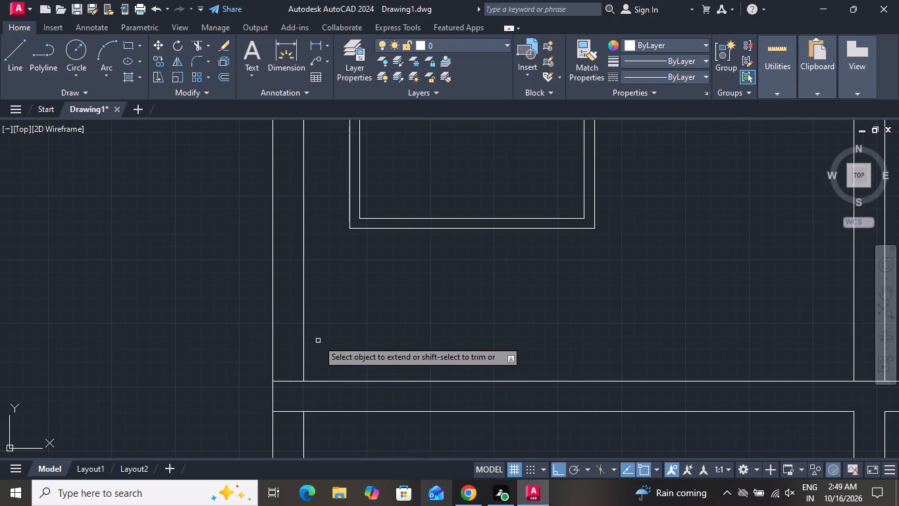
right_click(326, 335)
left_click(369, 184)
Trim the lower slab line where it crosses the two outer walls.
scroll(555, 296, "down", 3)
scroll(761, 350, "down", 3)
scroll(792, 356, "up", 4)
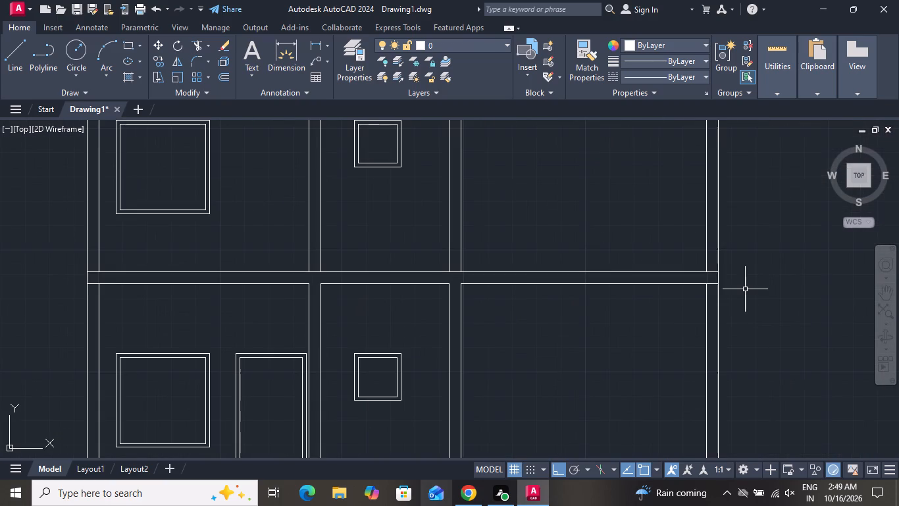
left_click(193, 40)
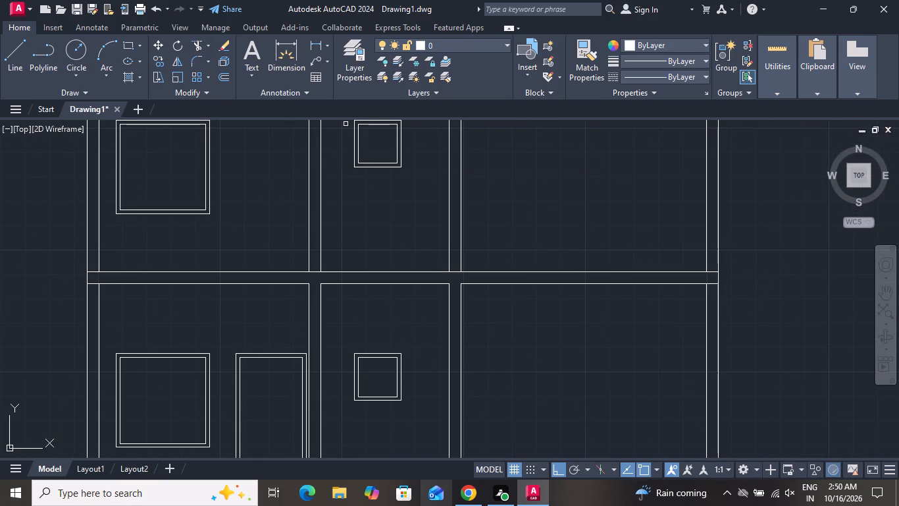
left_click(711, 283)
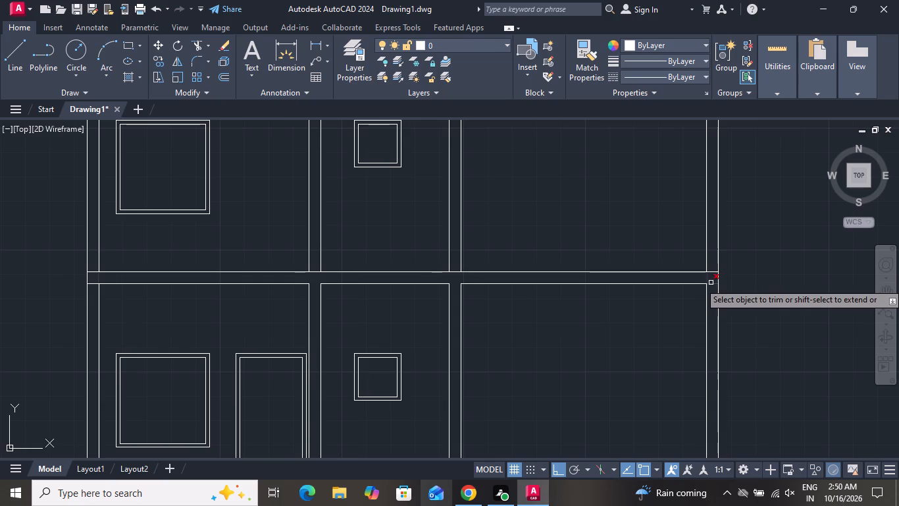
scroll(584, 333, "up", 1)
scroll(591, 335, "down", 3)
scroll(396, 318, "up", 4)
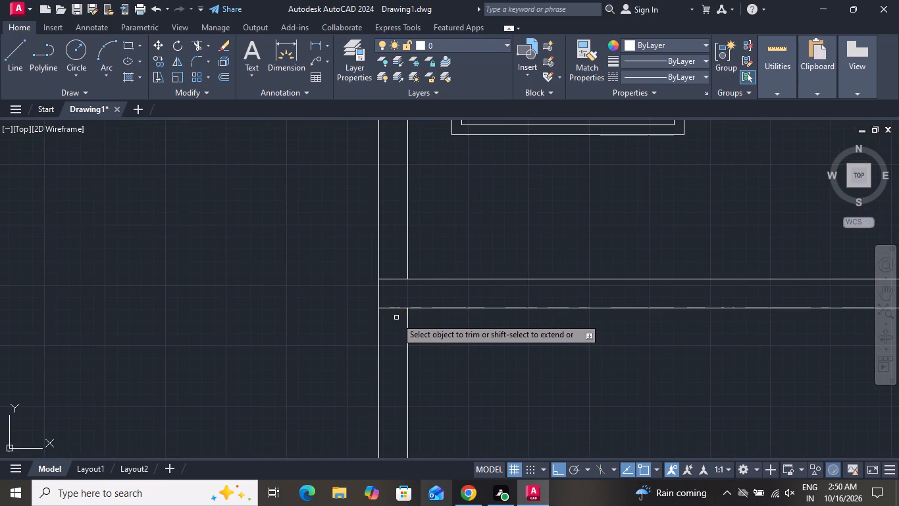
left_click(394, 309)
right_click(394, 309)
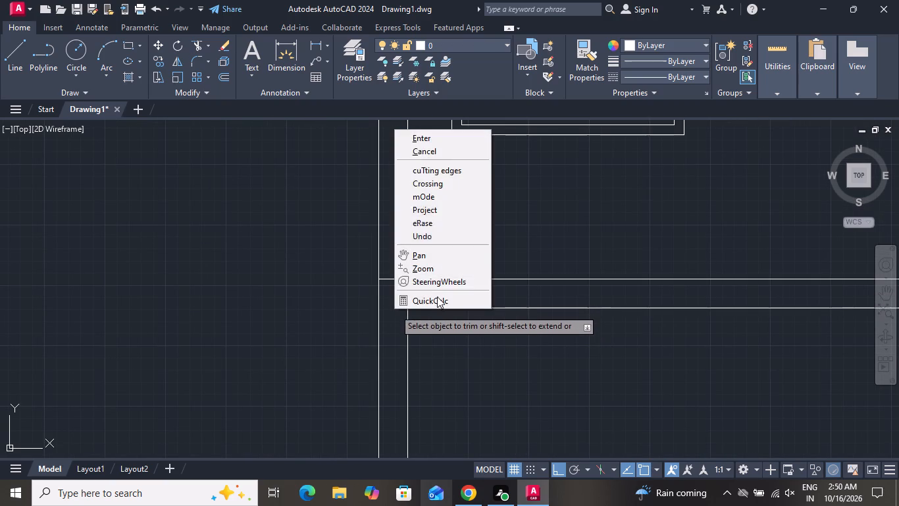
left_click(448, 155)
Draw a horizontal line across the left-hand outer wall below the intermediate slab, at about Y 101', as the beam's bottom edge.
left_click(3, 52)
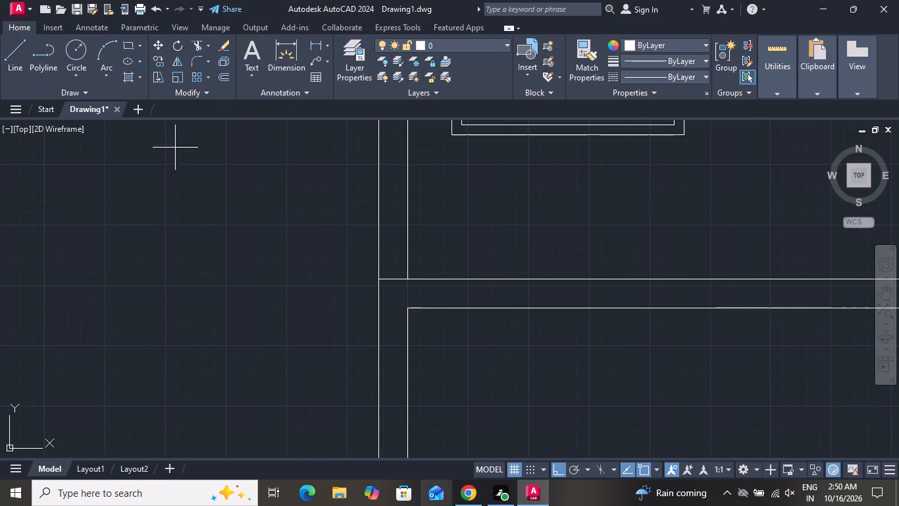
left_click(377, 408)
left_click(403, 410)
right_click(405, 410)
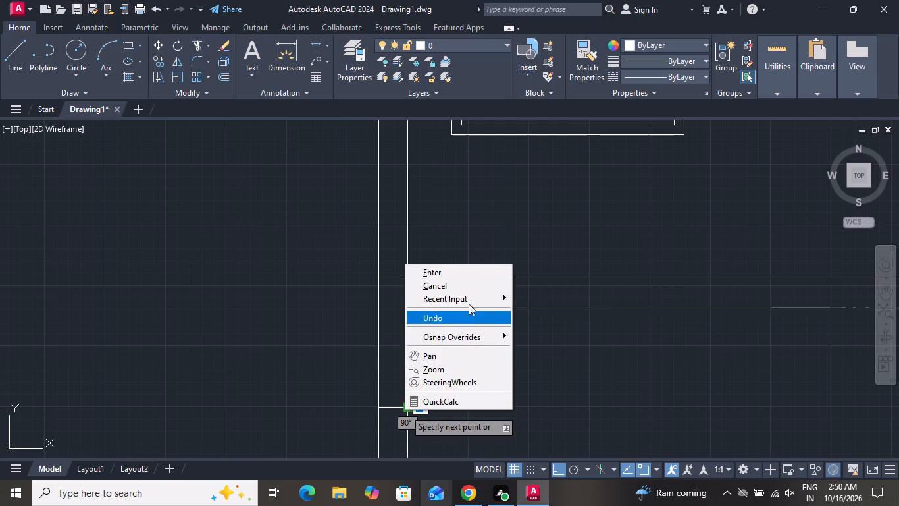
left_click(466, 288)
Draw matching 6" beam-bottom lines across both middle walls, level with the line in the left-hand outer wall.
scroll(405, 275, "up", 1)
scroll(405, 275, "down", 2)
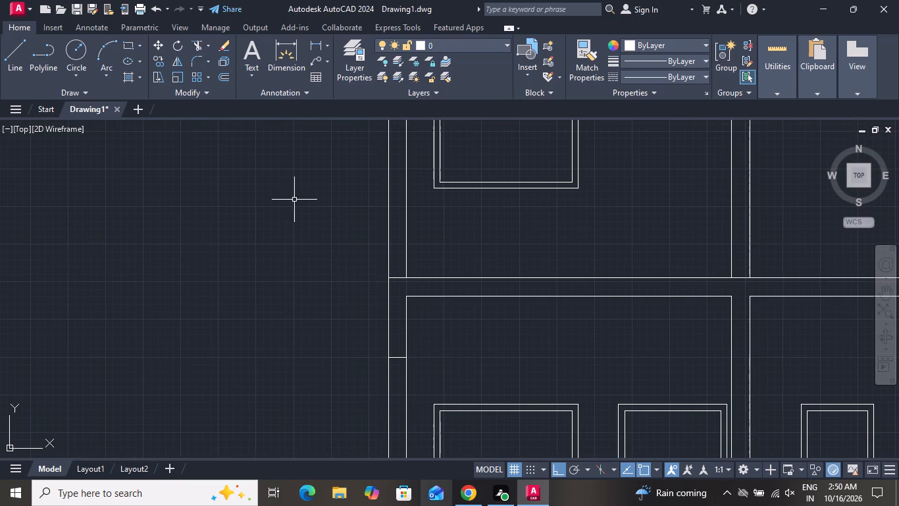
left_click(9, 52)
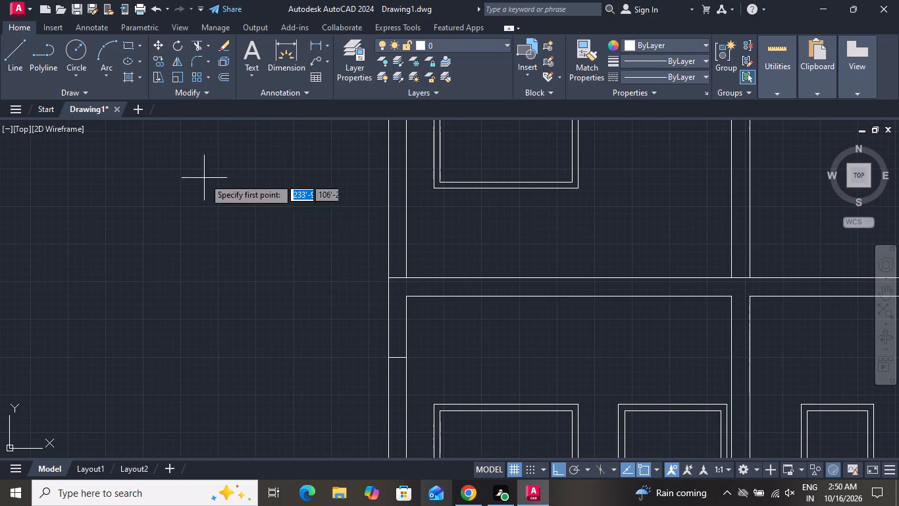
scroll(242, 235, "down", 1)
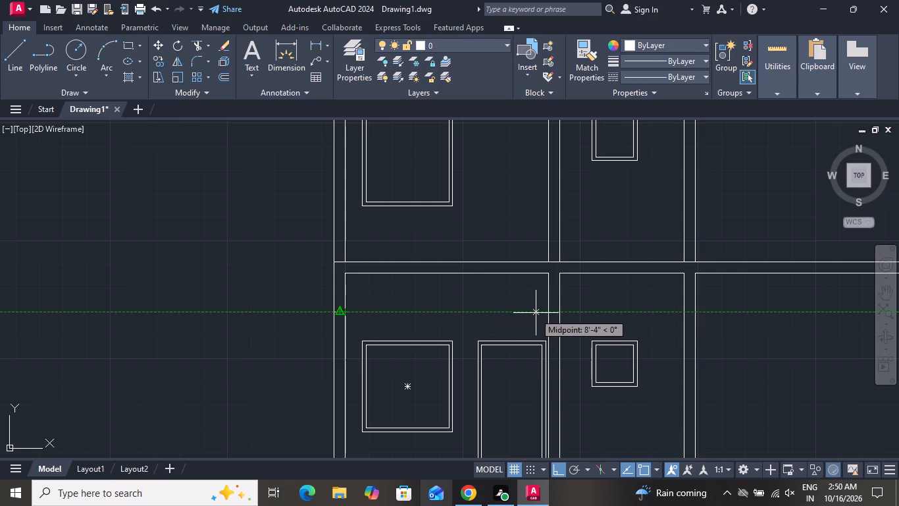
left_click(549, 312)
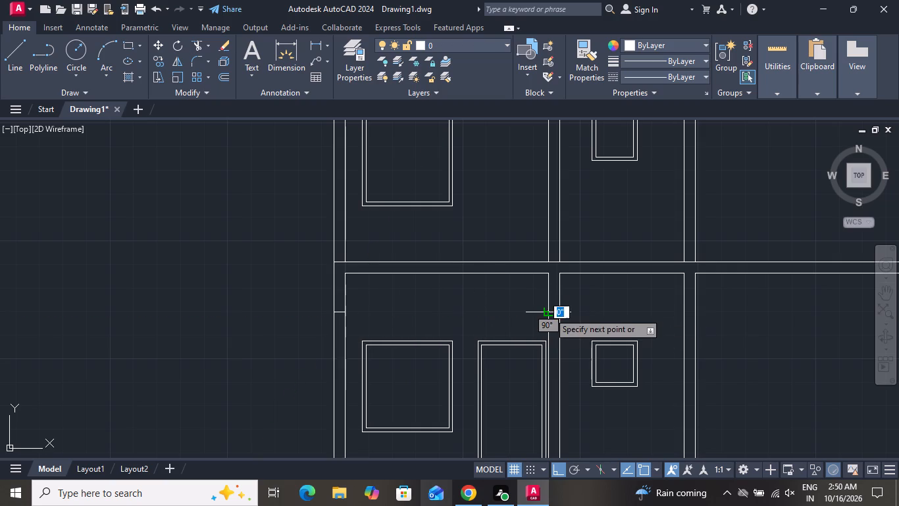
left_click(552, 311)
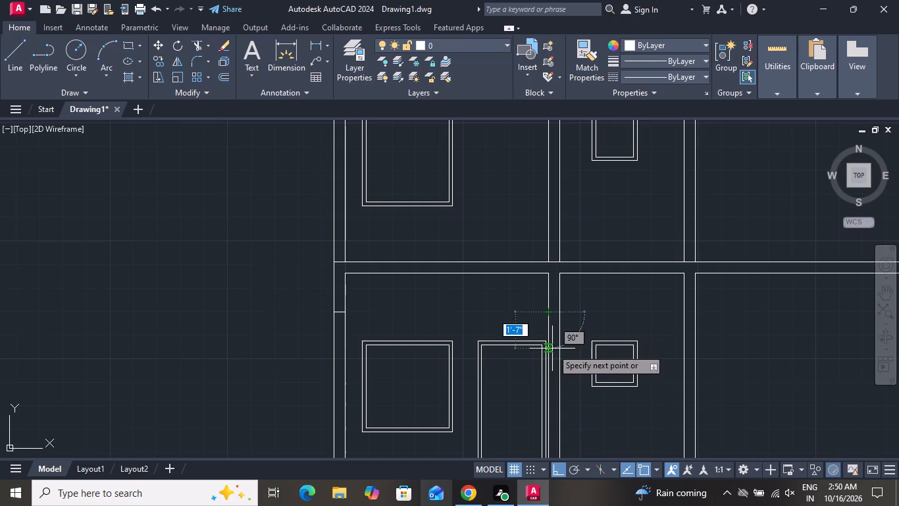
left_click(558, 317)
right_click(558, 317)
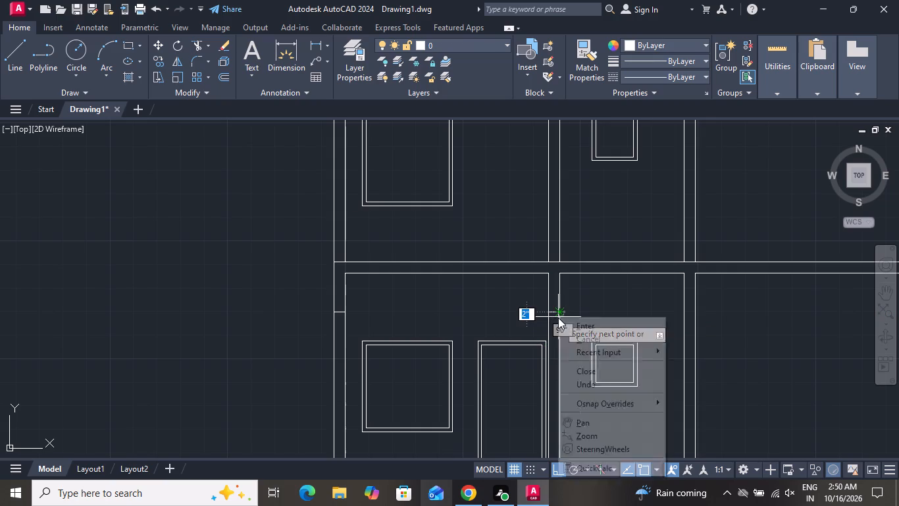
left_click(563, 333)
left_click(13, 45)
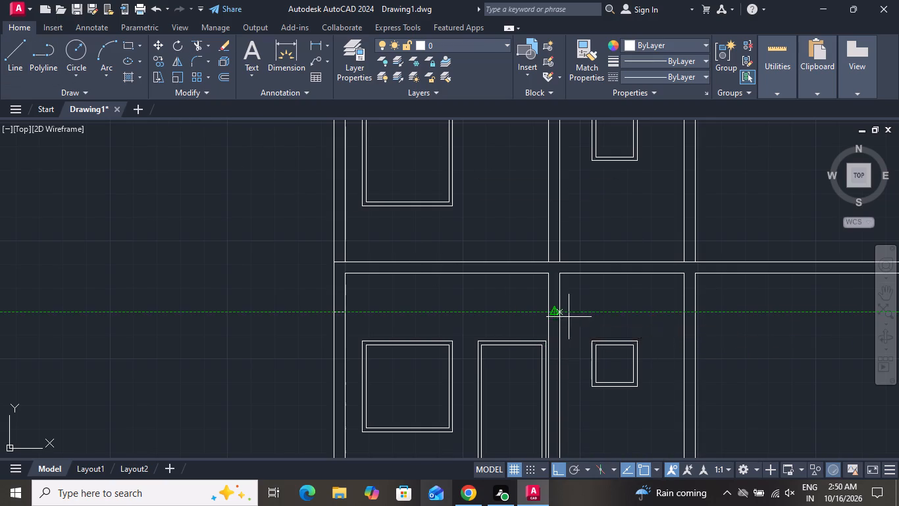
left_click(681, 313)
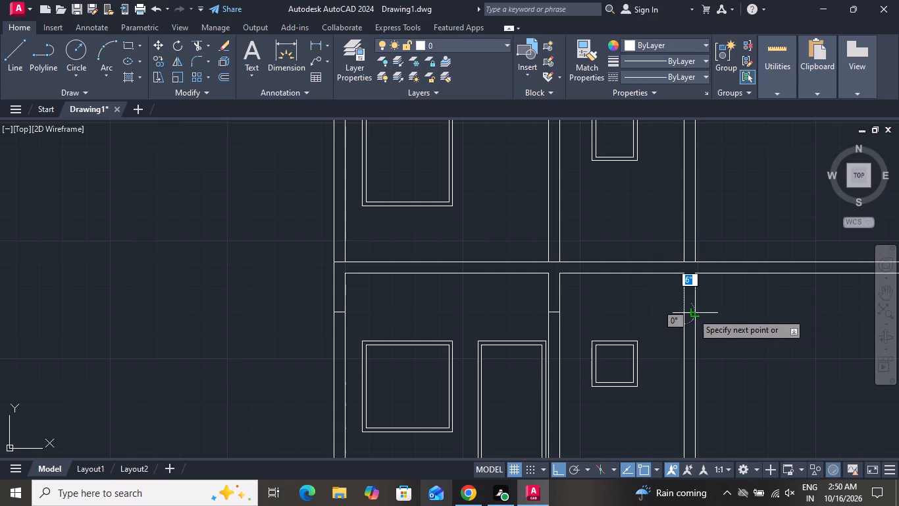
left_click(692, 313)
right_click(692, 314)
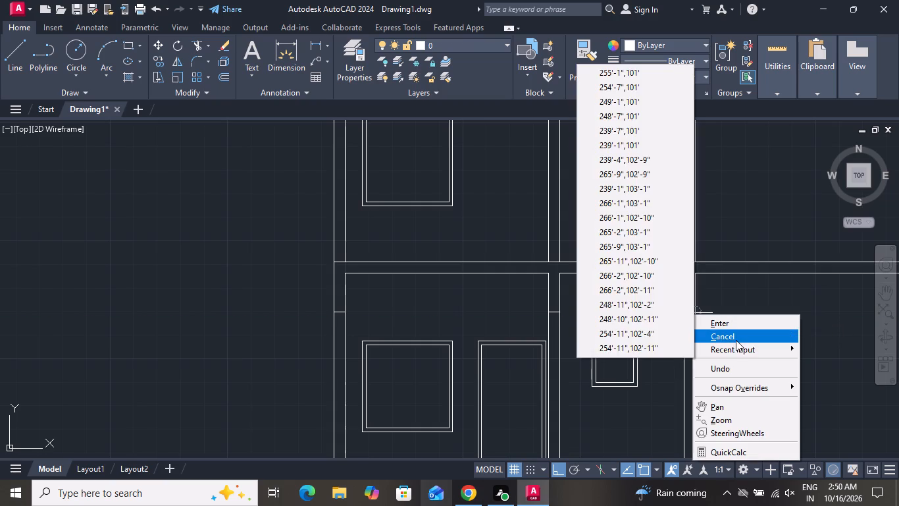
left_click(736, 331)
Draw the beam-bottom line across the right-hand outer wall, level with the lines in the other walls.
left_click(7, 55)
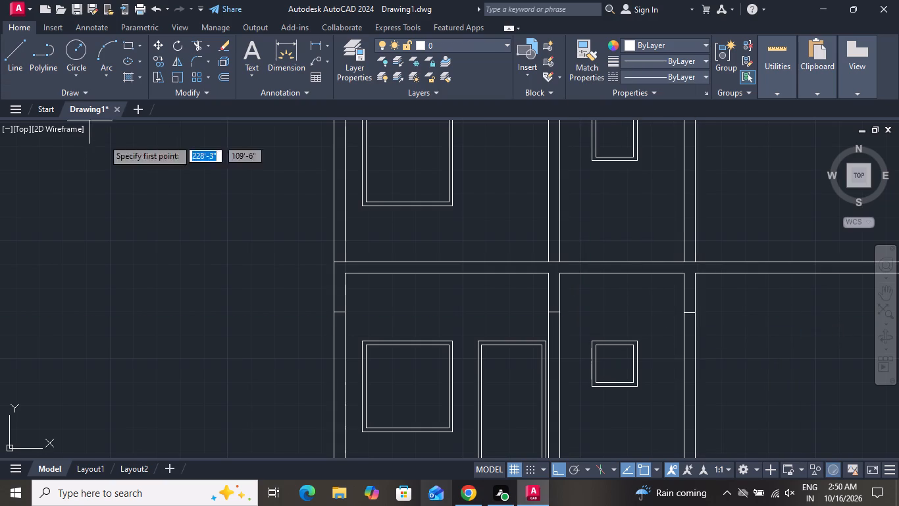
scroll(184, 223, "down", 2)
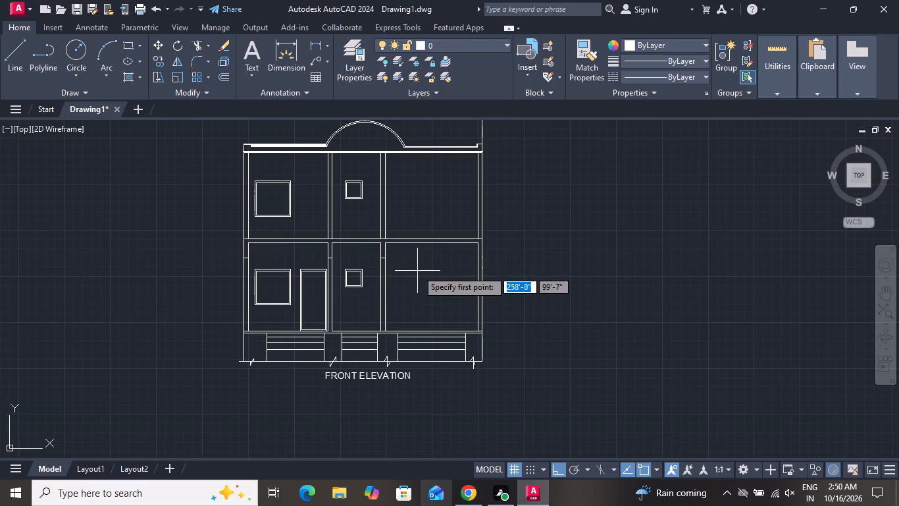
scroll(418, 270, "up", 1)
scroll(417, 269, "down", 1)
scroll(413, 269, "up", 4)
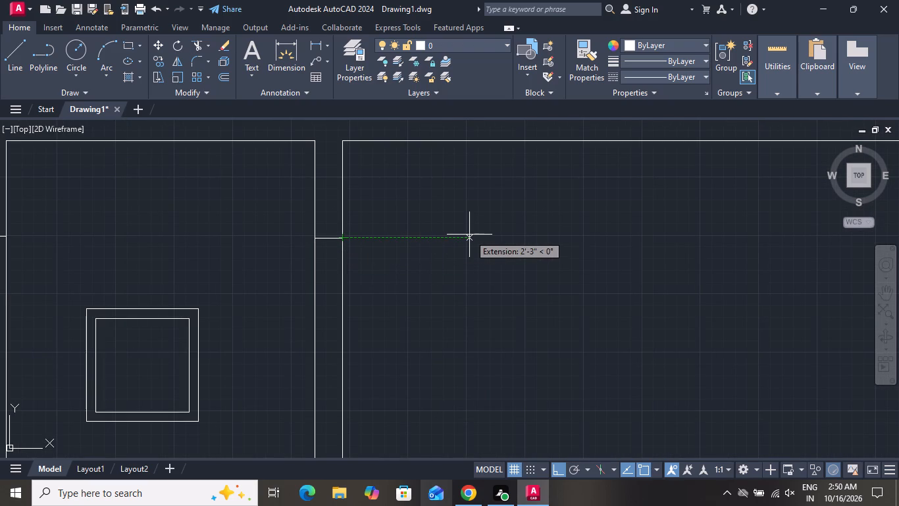
scroll(469, 235, "down", 2)
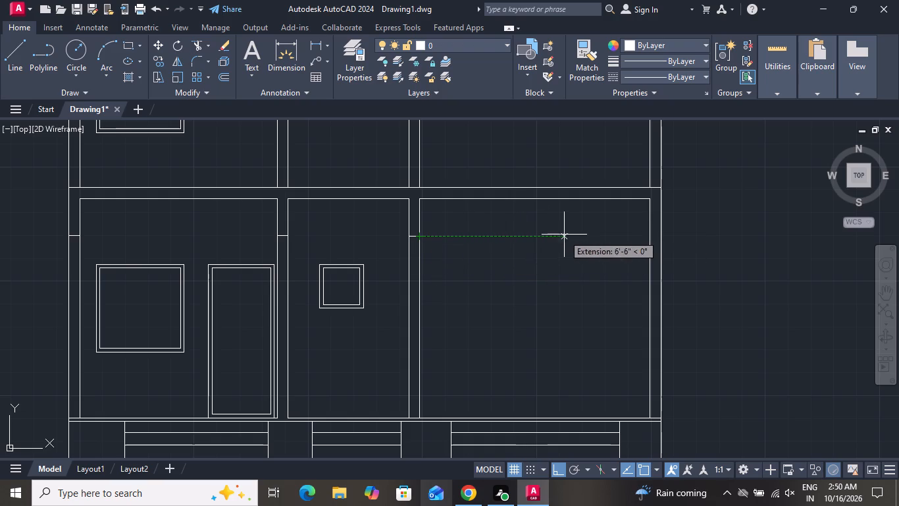
left_click(647, 237)
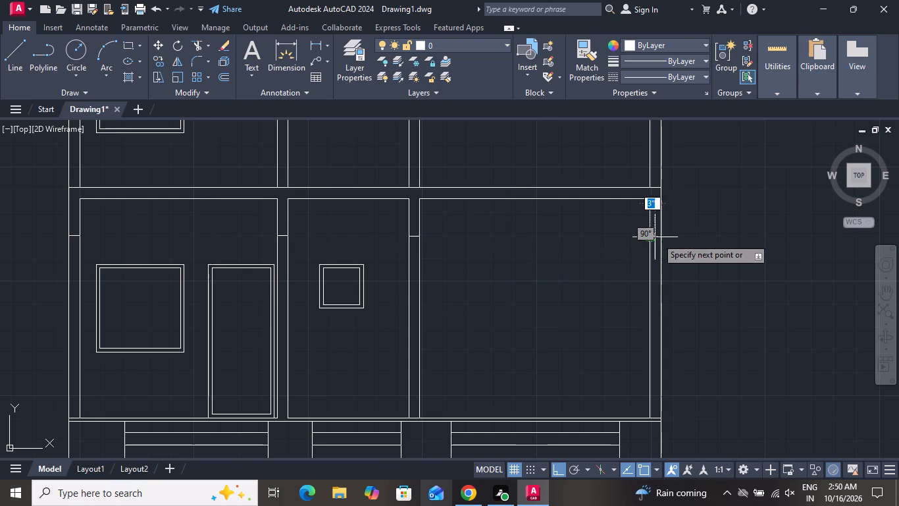
left_click(657, 238)
right_click(657, 238)
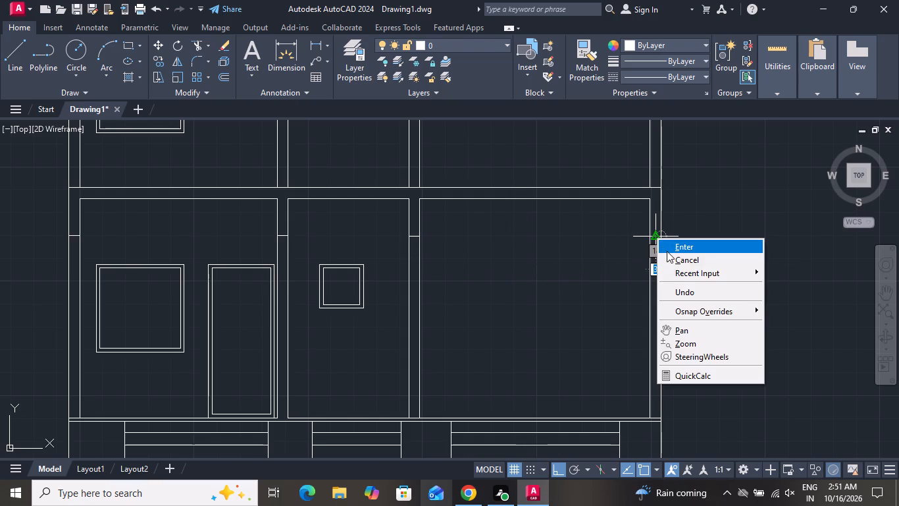
left_click(667, 251)
Fill the intermediate slab and its four beams with a solid hatch in black (0,0,0).
scroll(652, 229, "down", 4)
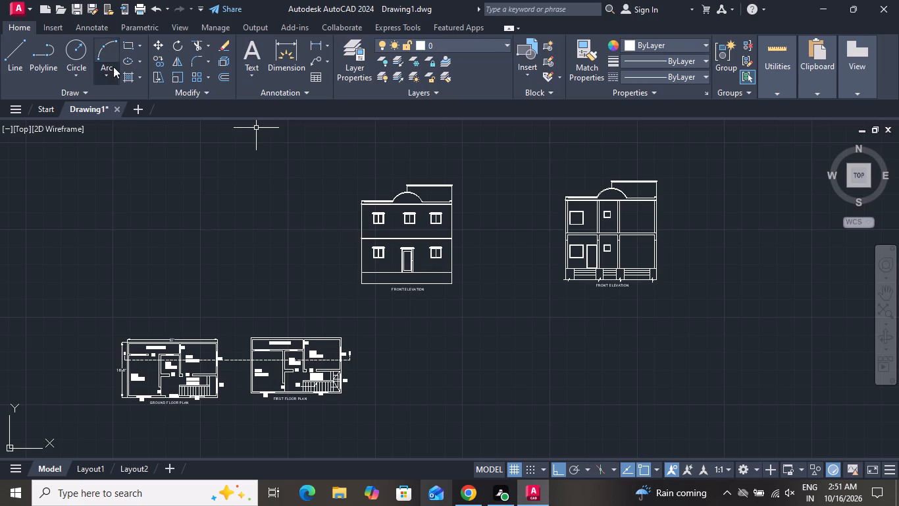
left_click(132, 80)
left_click(127, 67)
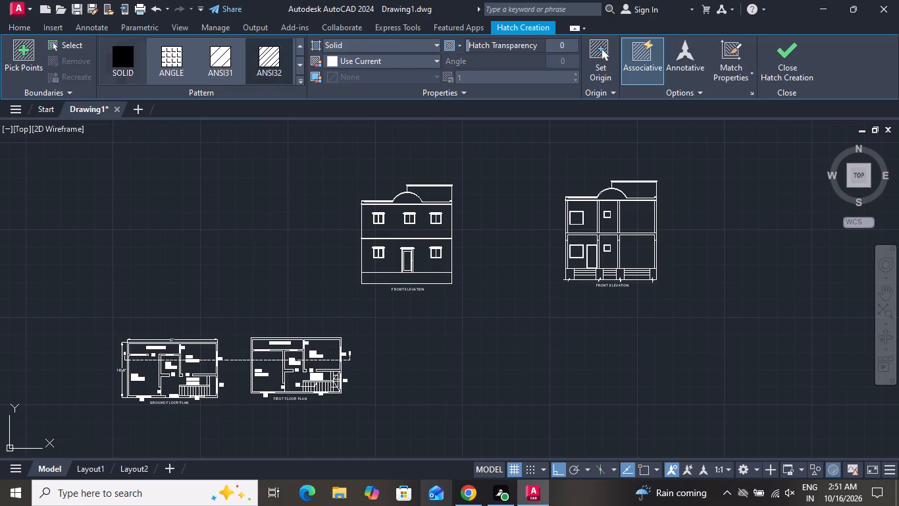
scroll(602, 208, "up", 3)
scroll(550, 296, "up", 3)
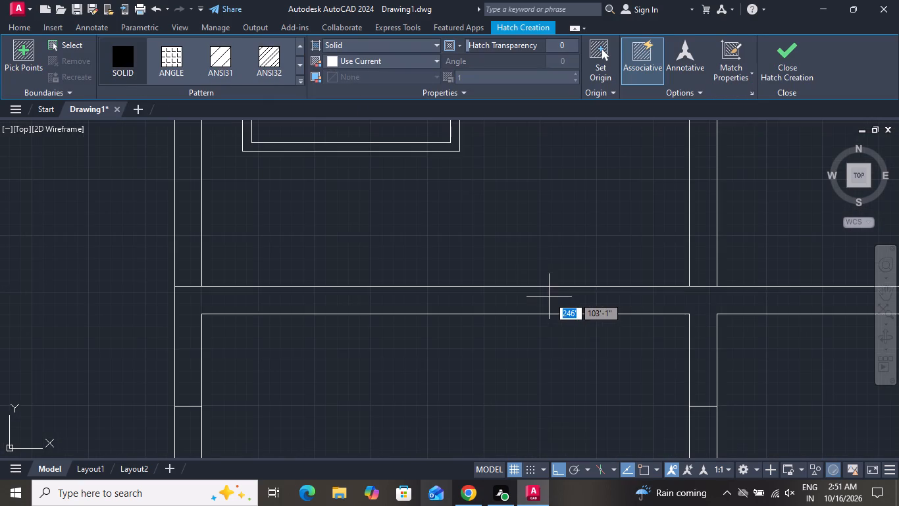
left_click(549, 296)
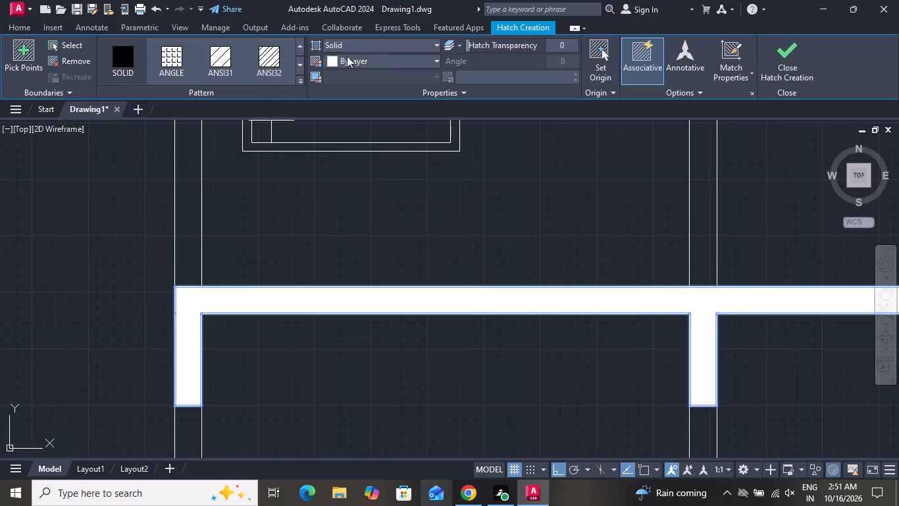
left_click(347, 55)
left_click(328, 107)
scroll(365, 229, "down", 3)
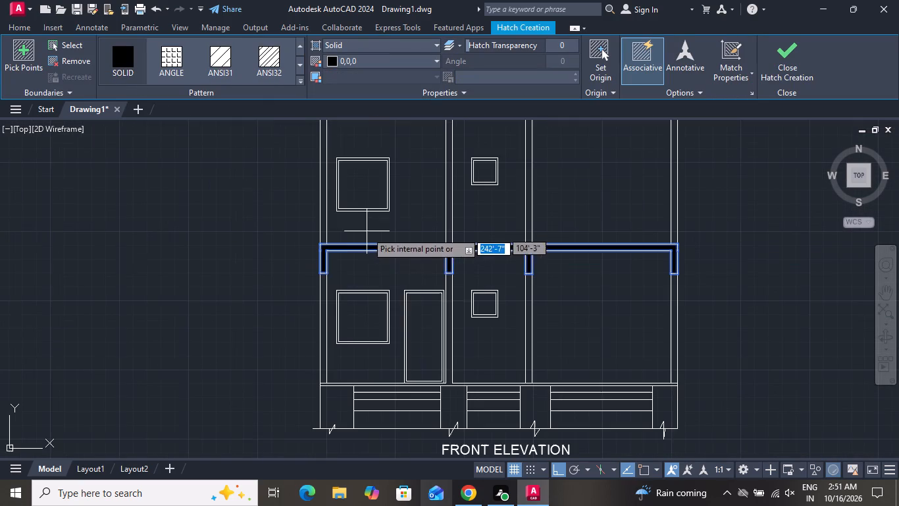
right_click(274, 267)
left_click(295, 290)
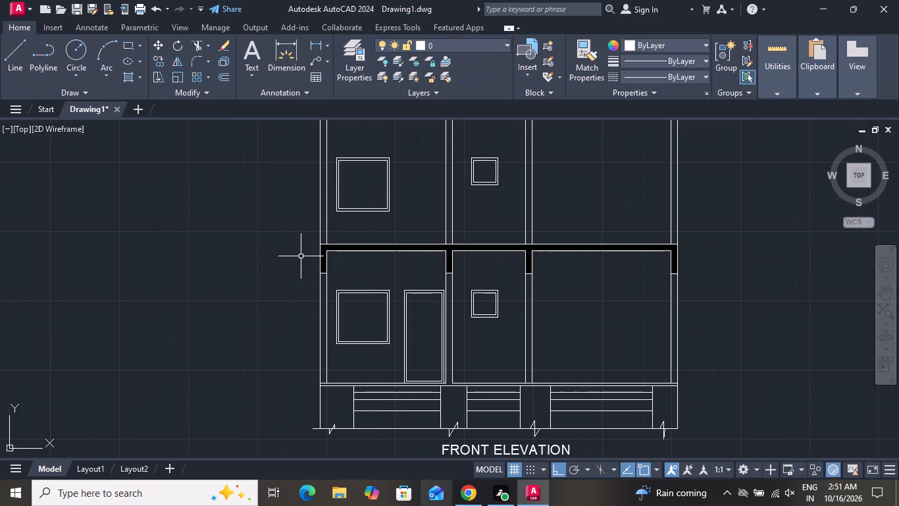
Delete the middle line running along the roof slab, just below the parapet.
scroll(301, 256, "down", 2)
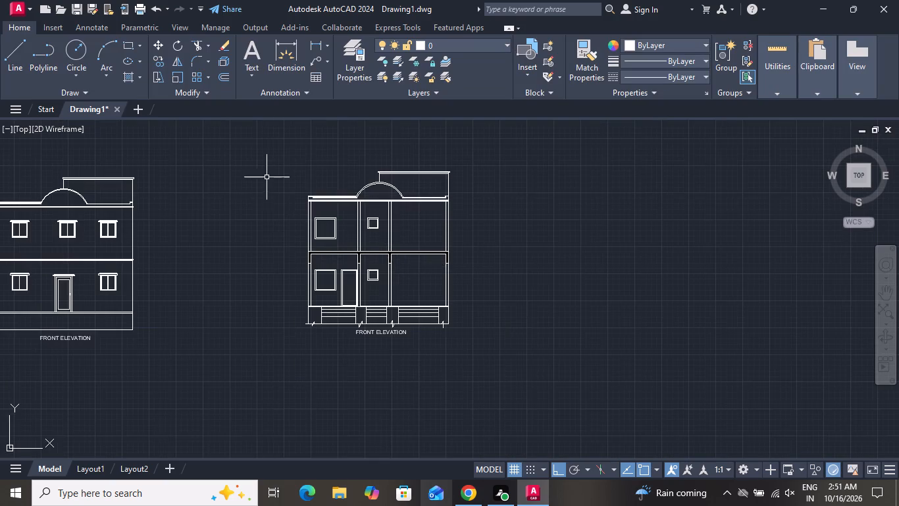
scroll(317, 175, "down", 1)
scroll(317, 175, "up", 5)
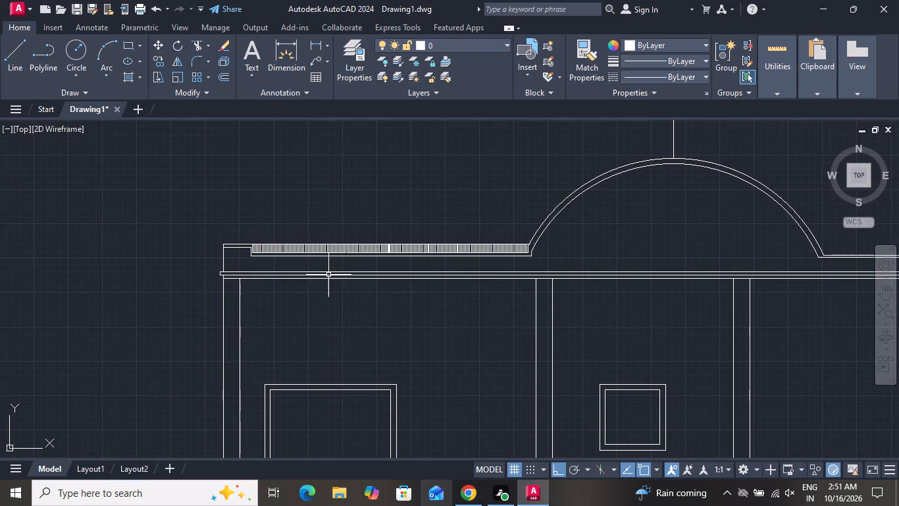
left_click(328, 275)
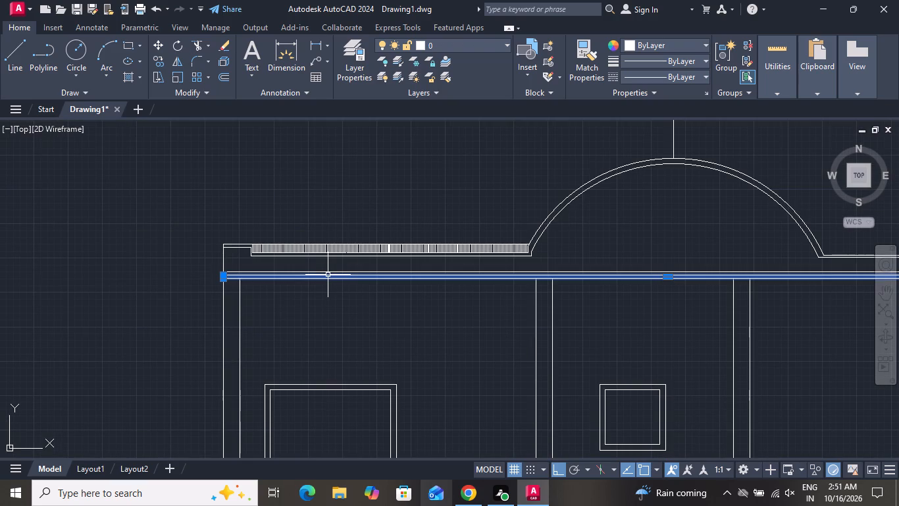
key("Delete")
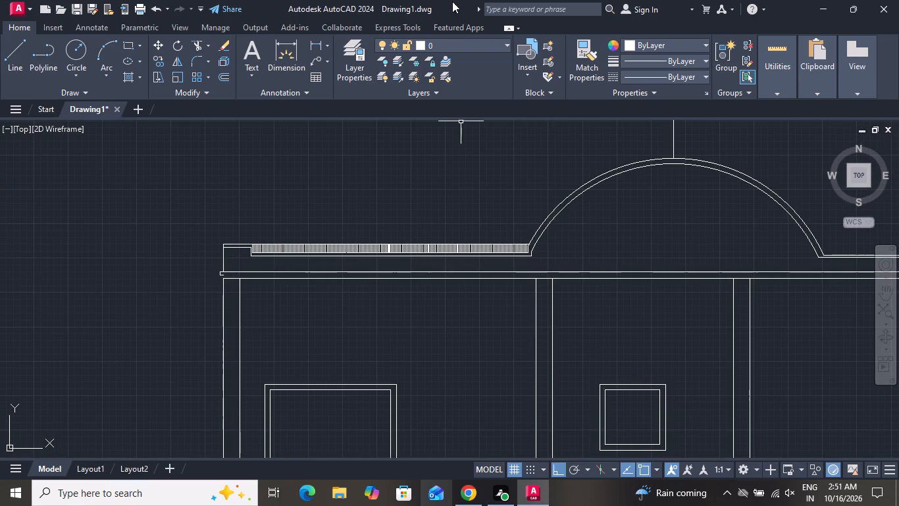
Extend the parapet's left-hand vertical edge down to the lower roof slab line.
scroll(359, 157, "up", 1)
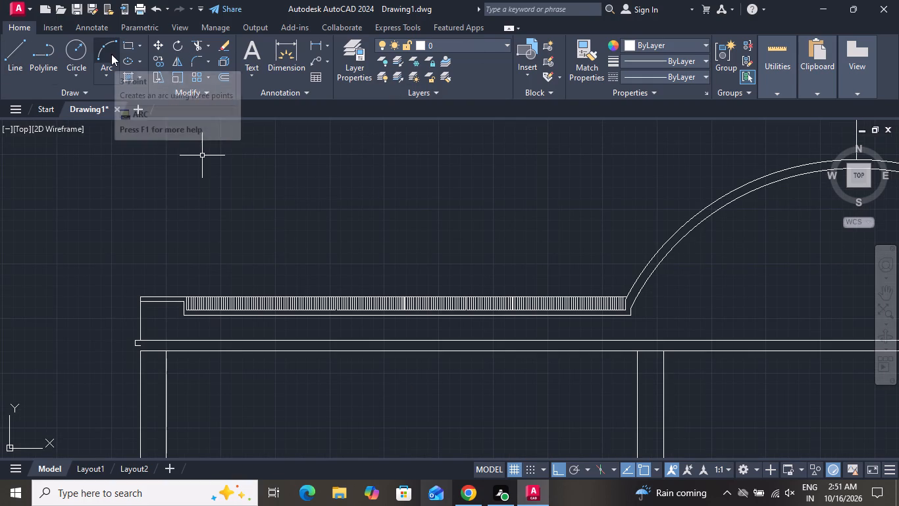
type("EX")
key("space")
key("space")
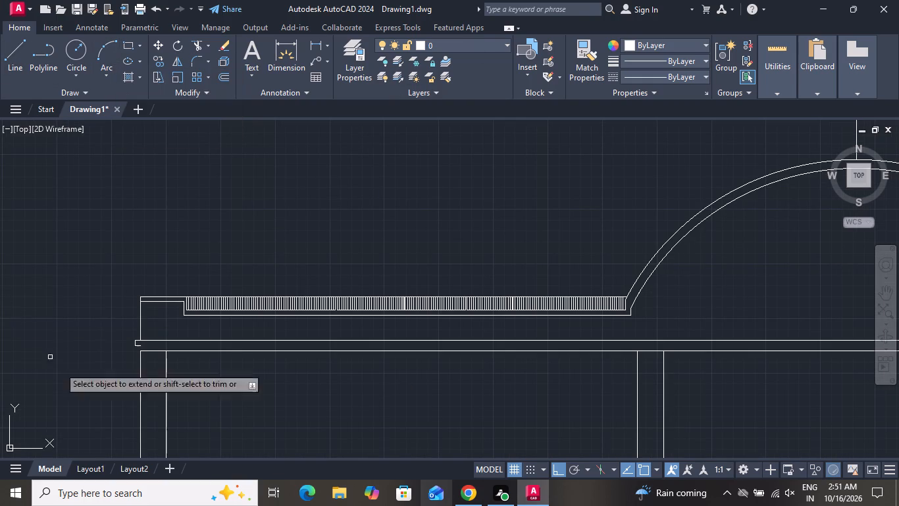
scroll(141, 347, "up", 4)
left_click(128, 295)
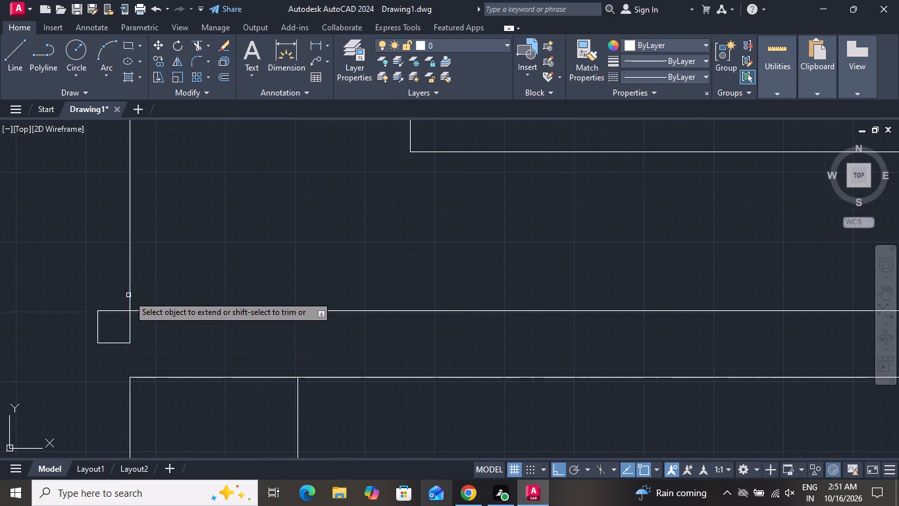
left_click(128, 330)
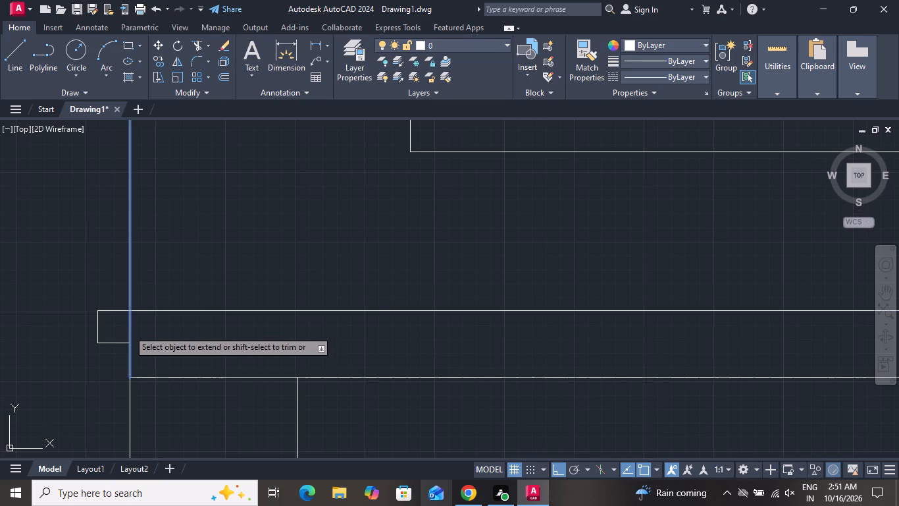
right_click(178, 233)
left_click(192, 258)
scroll(206, 242, "down", 2)
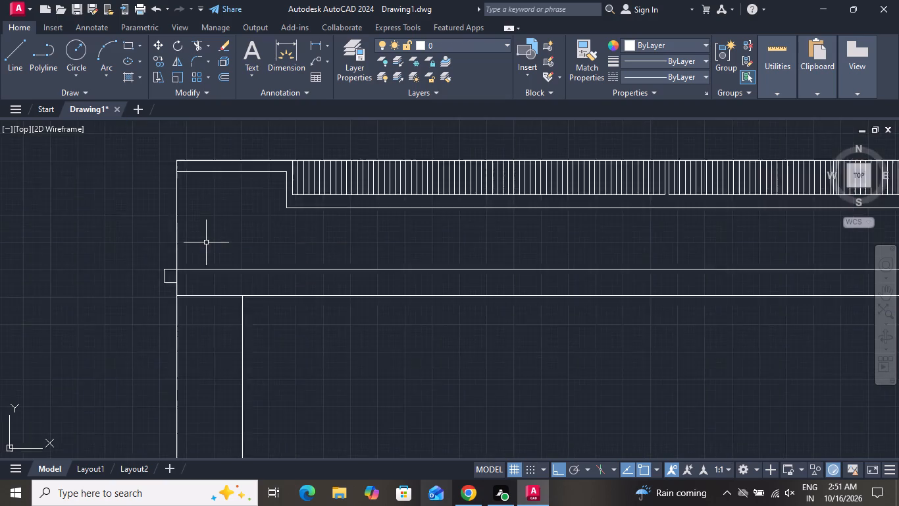
Trim away the small projection outside the left-hand outer wall at roof slab level.
scroll(207, 242, "up", 1)
scroll(226, 232, "down", 3)
scroll(437, 258, "down", 2)
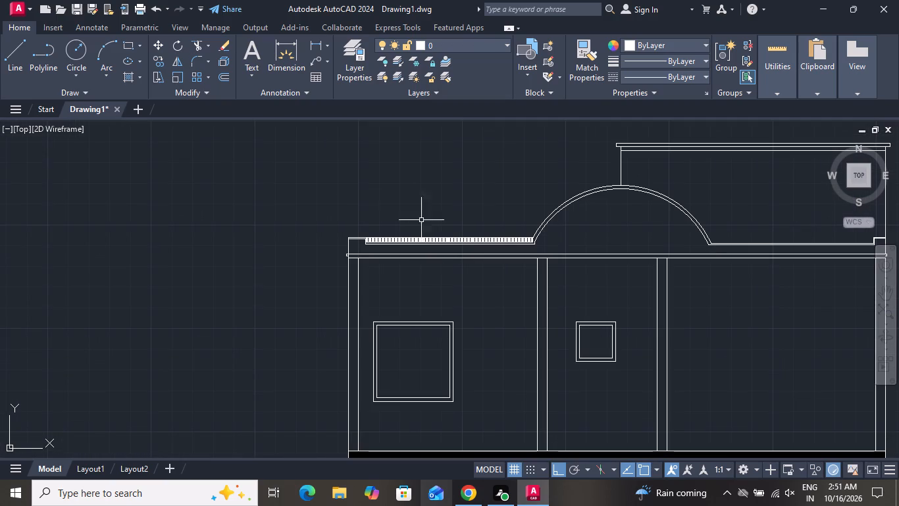
left_click(197, 40)
scroll(351, 263, "up", 1)
scroll(351, 263, "down", 1)
scroll(349, 258, "up", 1)
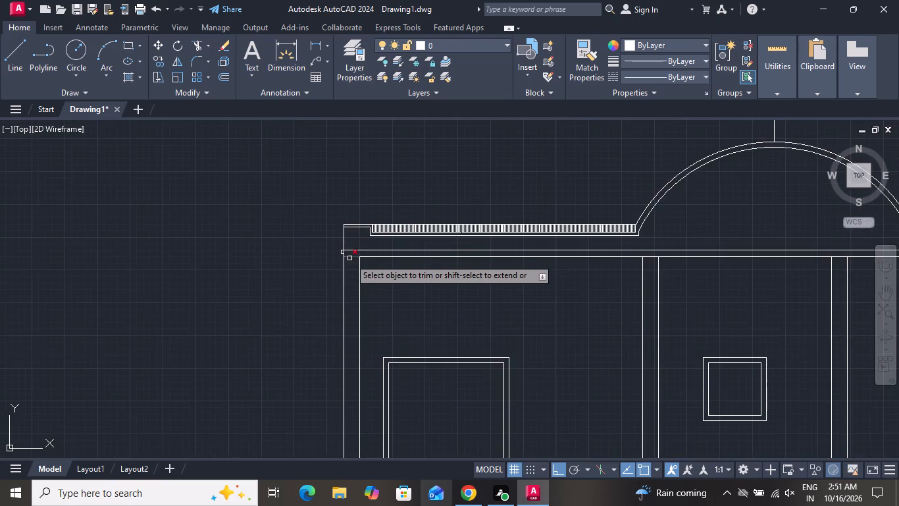
scroll(331, 243, "up", 2)
scroll(331, 243, "down", 1)
scroll(336, 260, "up", 4)
left_click(376, 206)
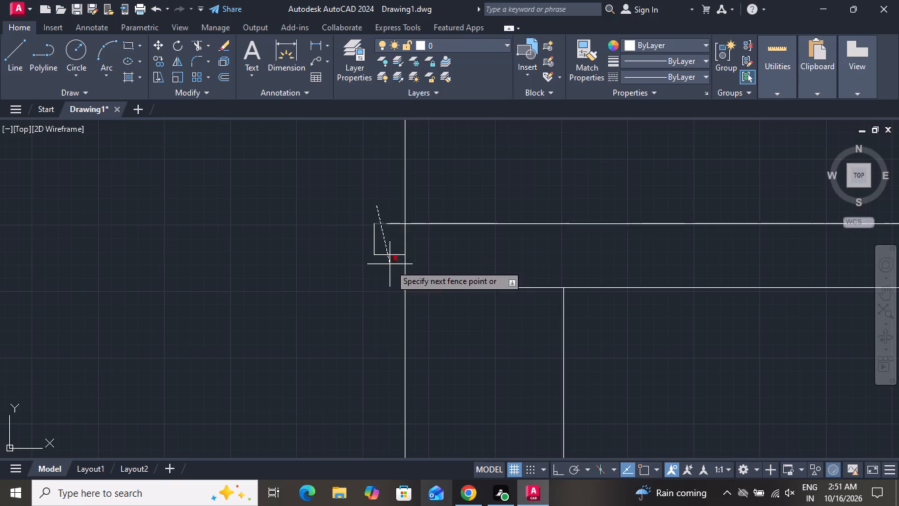
left_click(390, 265)
left_click_drag(382, 244, 371, 249)
left_click(353, 250)
left_click(392, 243)
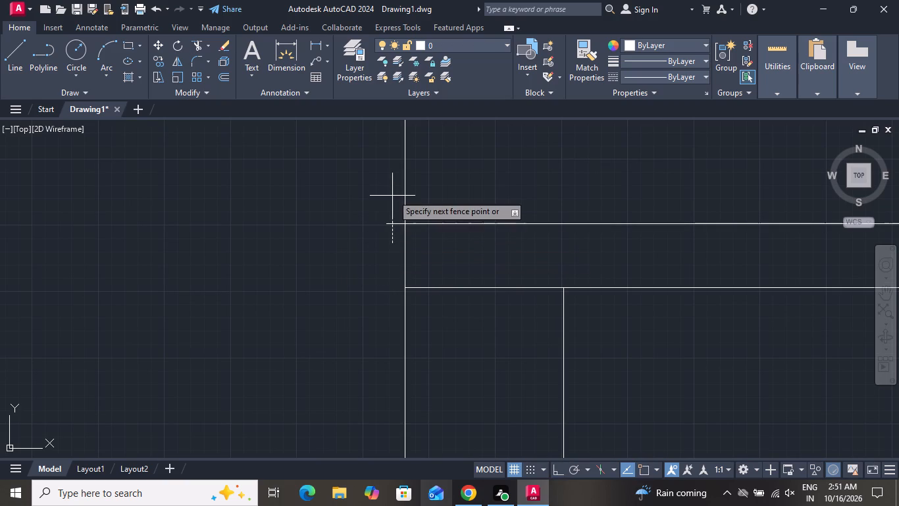
left_click(392, 192)
Trim the lower roof slab line where it crosses the left-hand outer wall and both middle walls.
left_click_drag(461, 277, 464, 292)
left_click(471, 337)
scroll(272, 194, "down", 1)
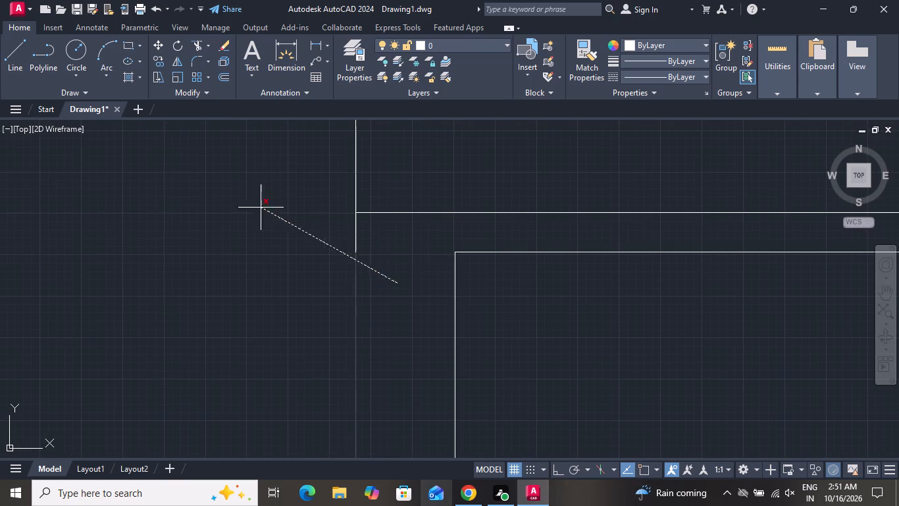
left_click(391, 306)
scroll(284, 223, "down", 4)
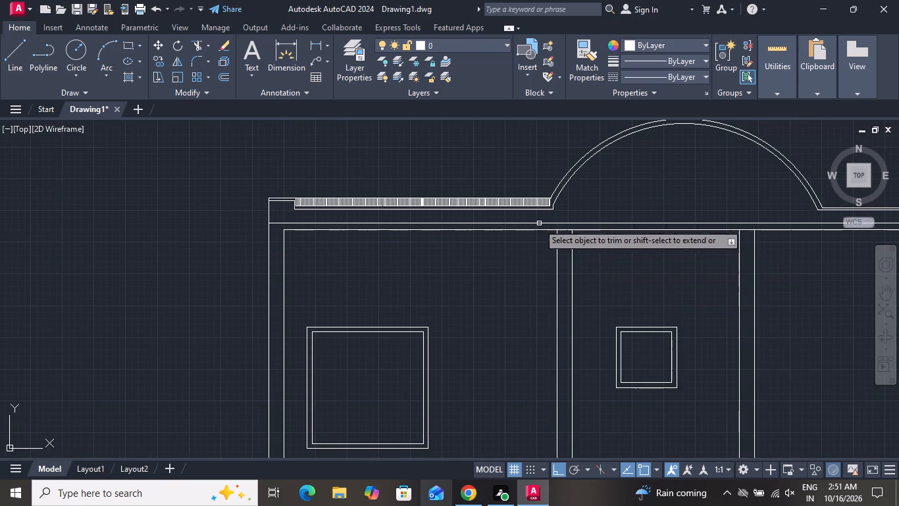
scroll(538, 223, "up", 3)
left_click(619, 233)
left_click(648, 314)
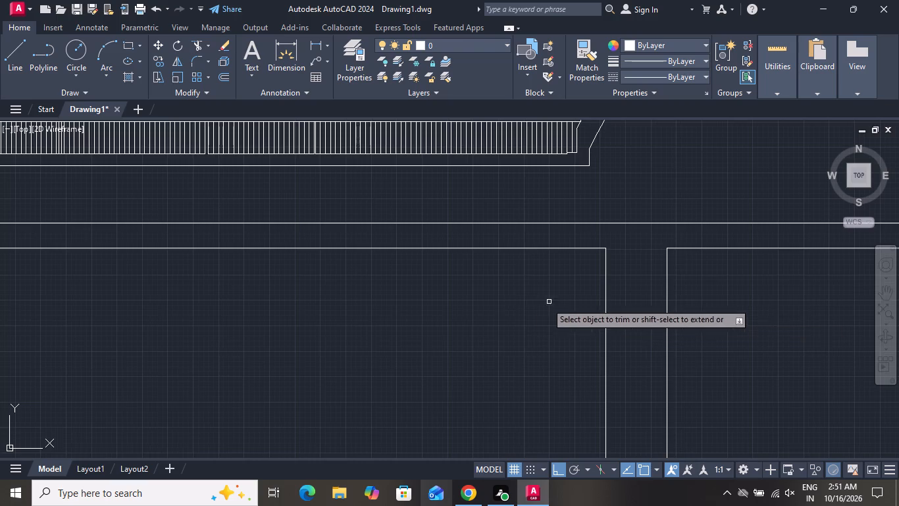
scroll(482, 298, "down", 2)
scroll(476, 298, "up", 1)
scroll(475, 298, "down", 1)
scroll(540, 296, "down", 3)
scroll(638, 314, "up", 3)
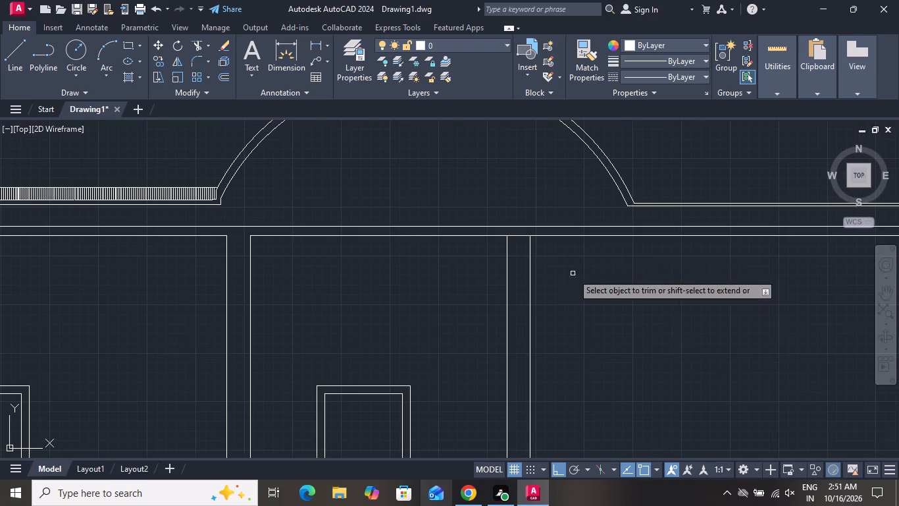
left_click_drag(513, 233, 516, 246)
left_click(521, 279)
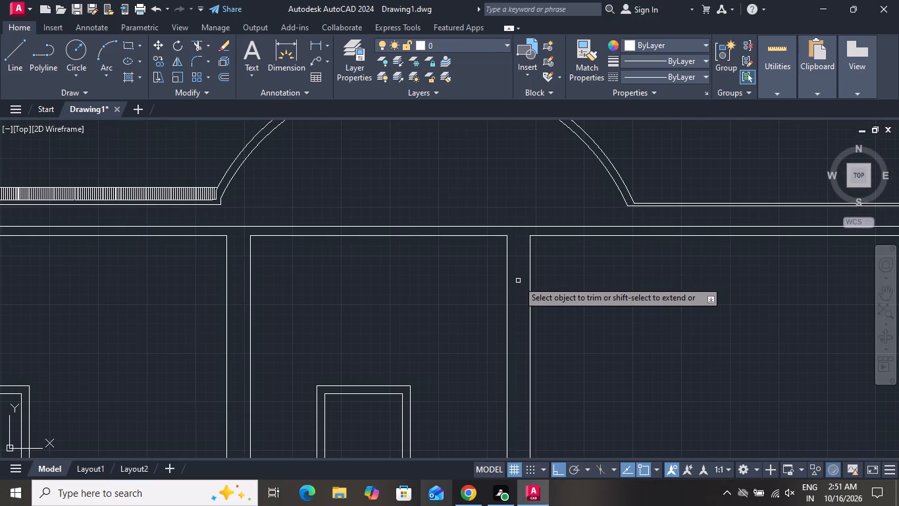
Trim the lower roof slab line where it crosses the right-hand outer wall.
scroll(516, 281, "down", 3)
scroll(633, 277, "down", 1)
scroll(633, 277, "up", 3)
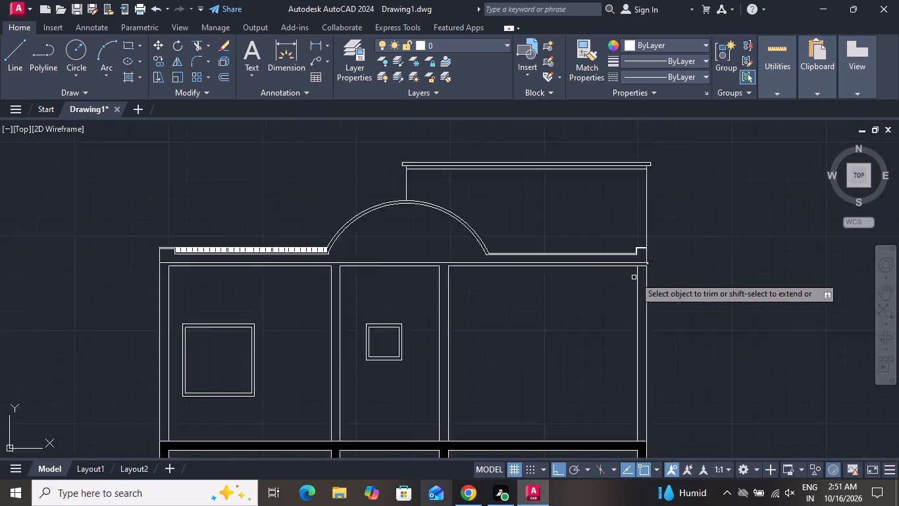
scroll(642, 269, "up", 3)
left_click(642, 224)
left_click(638, 275)
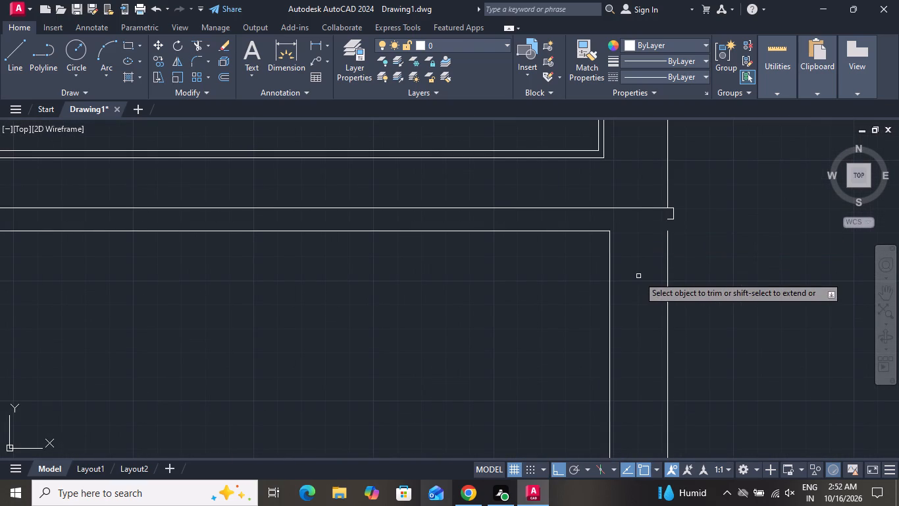
right_click(638, 276)
left_click(652, 290)
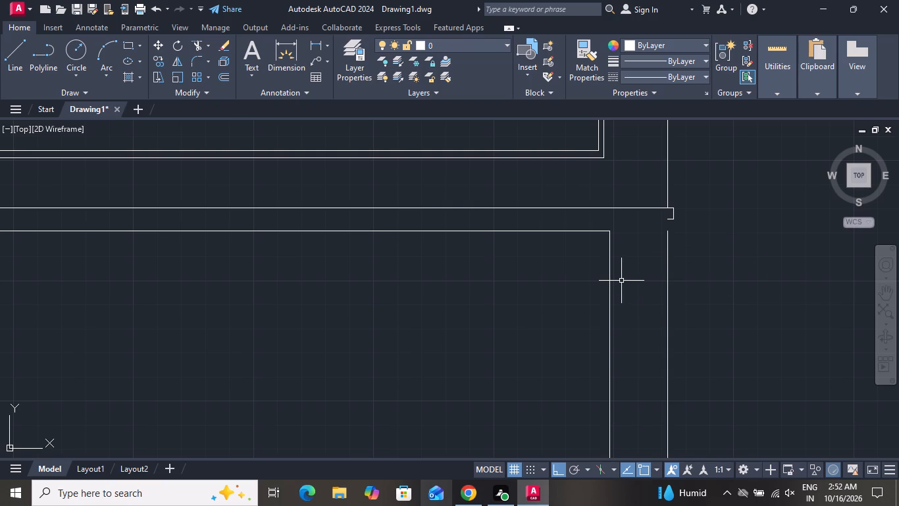
Extend the parapet's right-hand vertical edge down through the roof slab to meet the outer wall line.
type("EX")
key("space")
key("space")
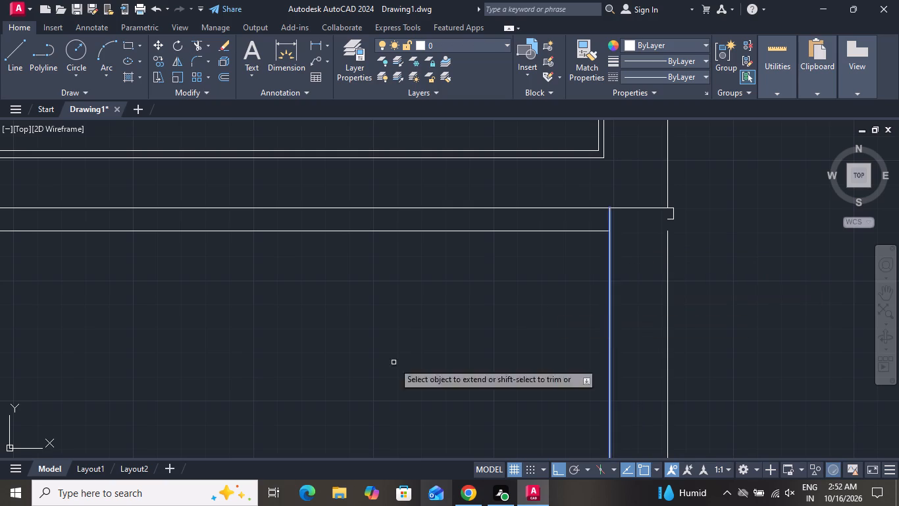
left_click(668, 199)
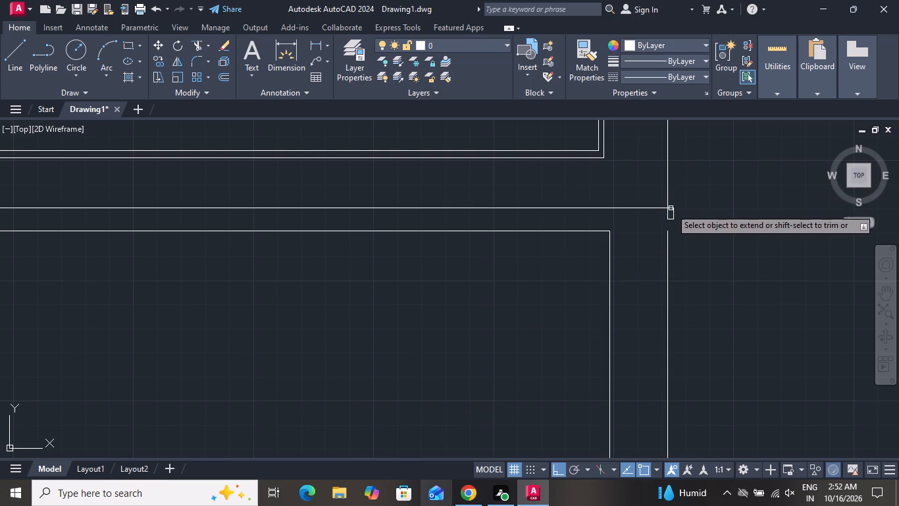
left_click(667, 215)
scroll(667, 215, "up", 2)
scroll(667, 215, "down", 1)
scroll(667, 215, "up", 1)
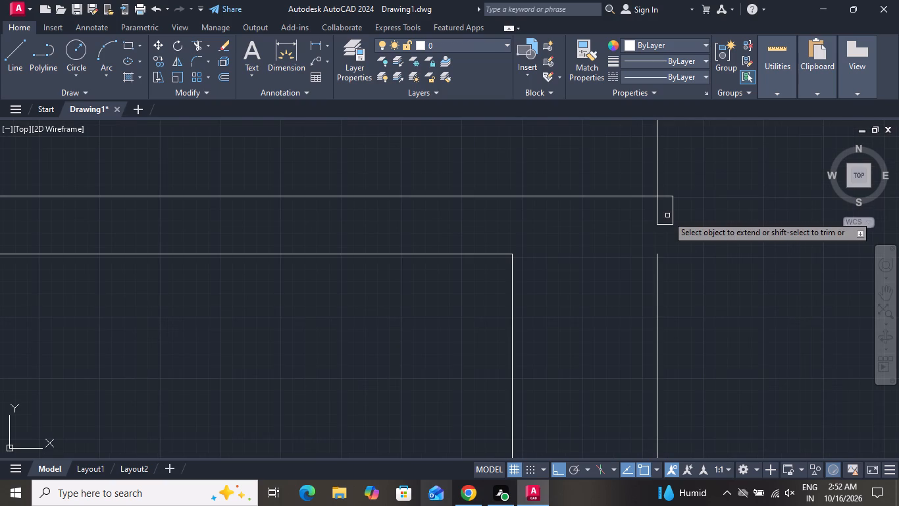
scroll(657, 172, "down", 1)
scroll(657, 172, "up", 1)
scroll(657, 172, "down", 5)
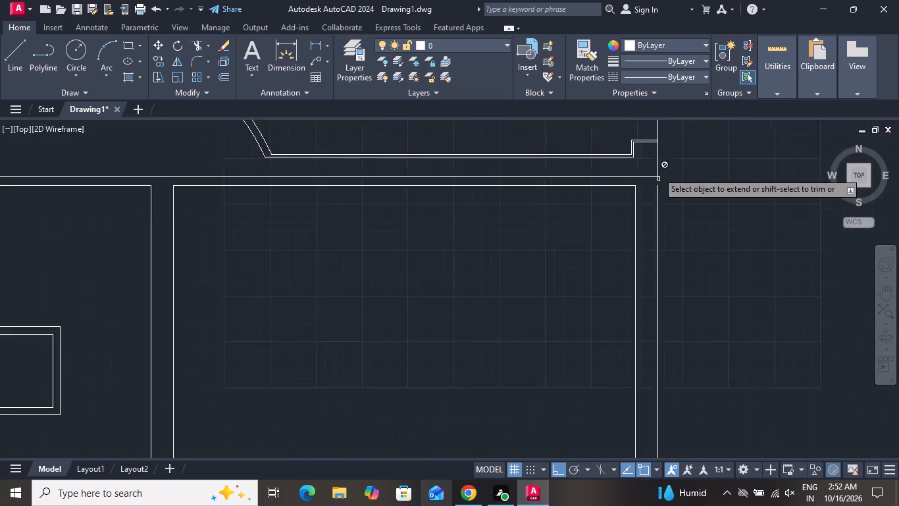
left_click(657, 172)
right_click(680, 176)
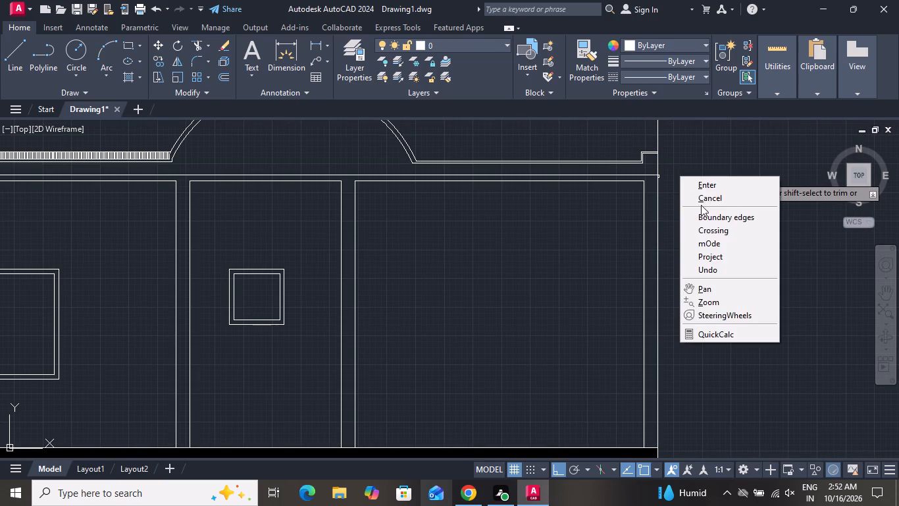
left_click(703, 199)
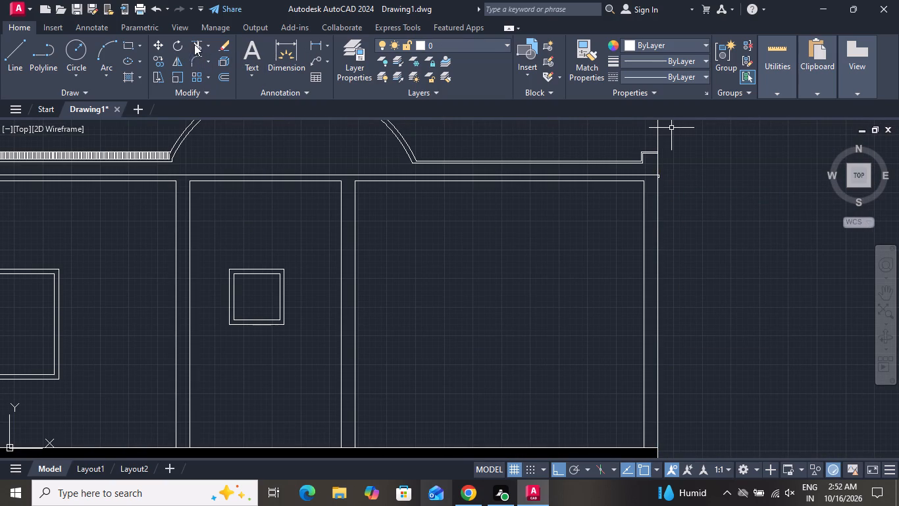
Trim away the small projection outside the right-hand outer wall at roof slab level.
left_click(194, 44)
scroll(666, 181, "up", 4)
scroll(599, 152, "up", 1)
scroll(598, 146, "down", 1)
scroll(598, 146, "up", 1)
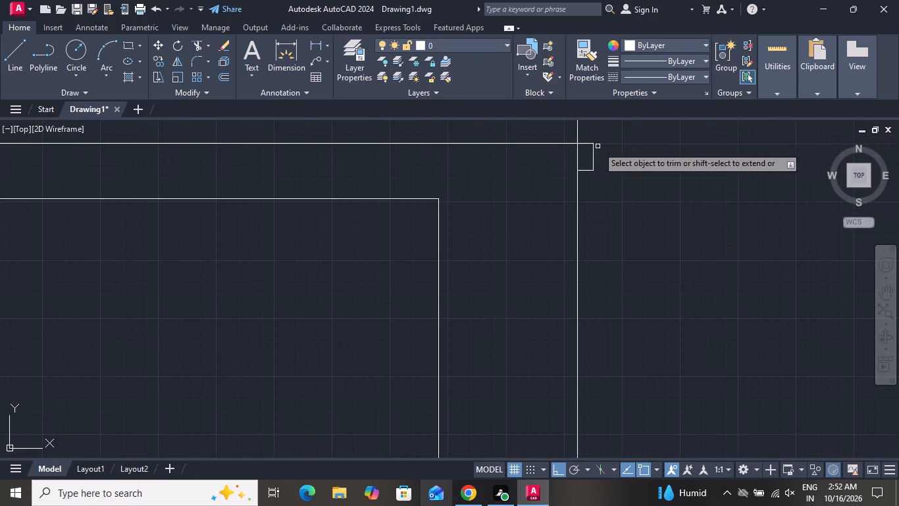
left_click(589, 126)
left_click(591, 194)
left_click(590, 161)
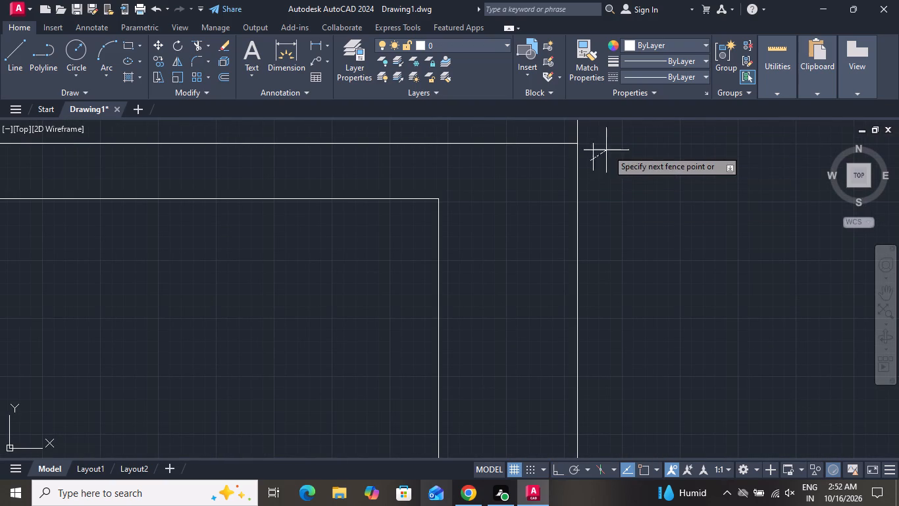
left_click(616, 146)
right_click(617, 146)
left_click(646, 171)
Draw a horizontal line about 8 inches long across the left-hand outer wall, below the roof slab, as the beam's bottom edge.
scroll(724, 202, "down", 1)
scroll(741, 208, "up", 1)
scroll(744, 209, "down", 1)
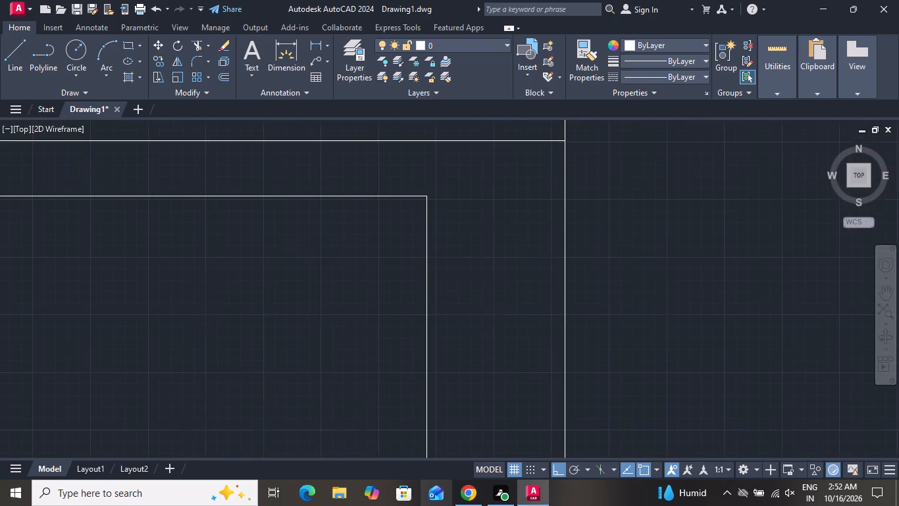
scroll(744, 209, "down", 5)
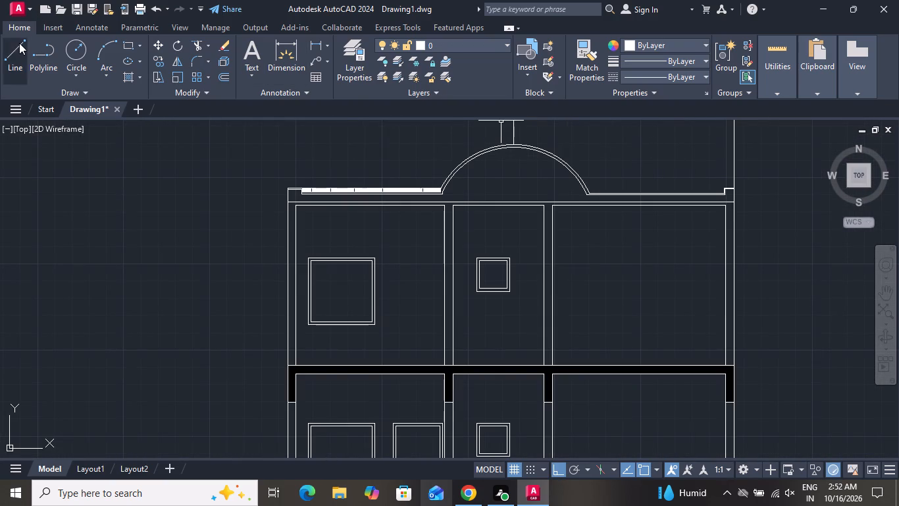
left_click(19, 43)
scroll(300, 239, "up", 3)
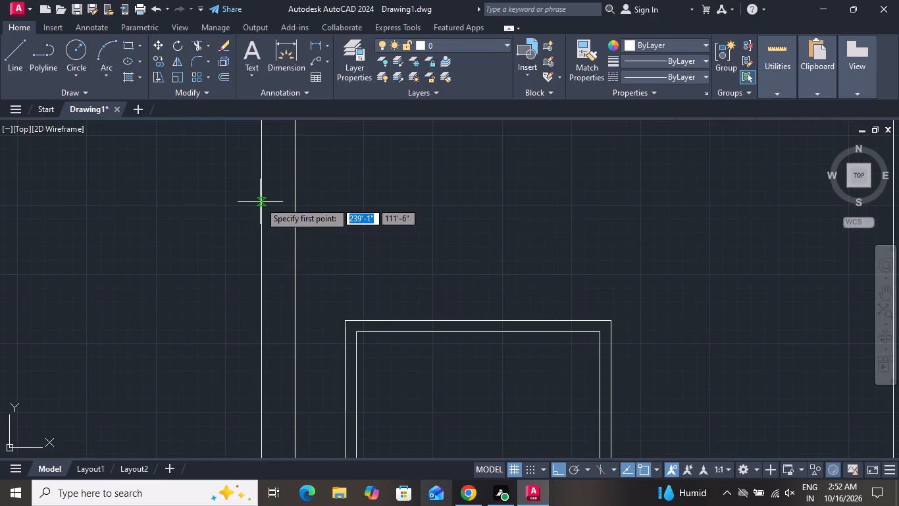
scroll(260, 202, "down", 2)
left_click(260, 202)
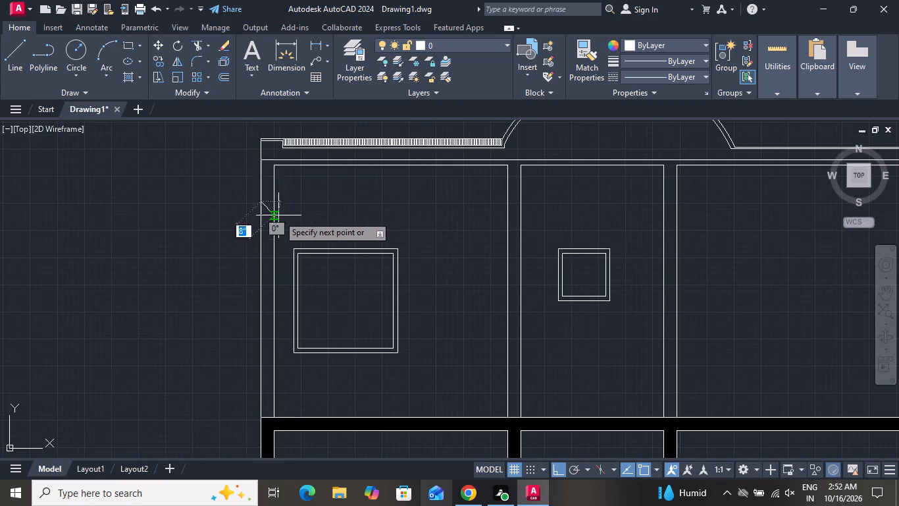
left_click(275, 202)
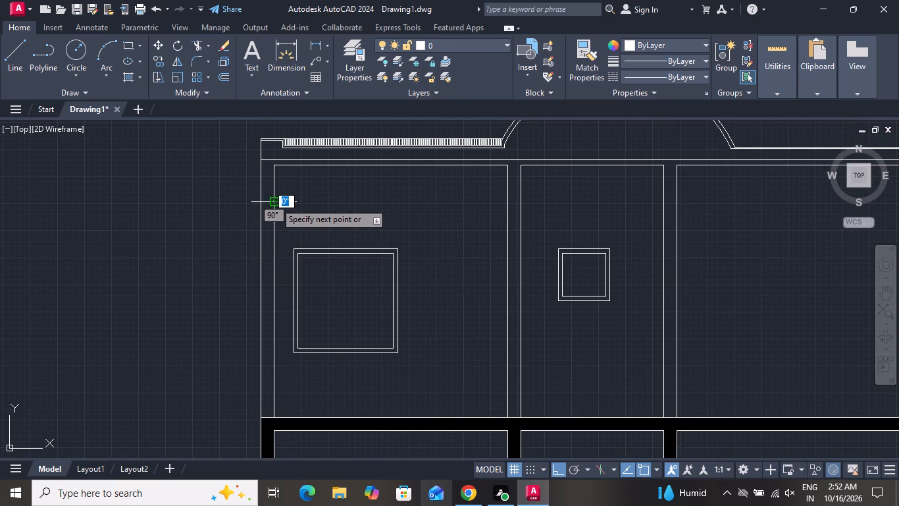
right_click(275, 202)
left_click(280, 236)
left_click(282, 223)
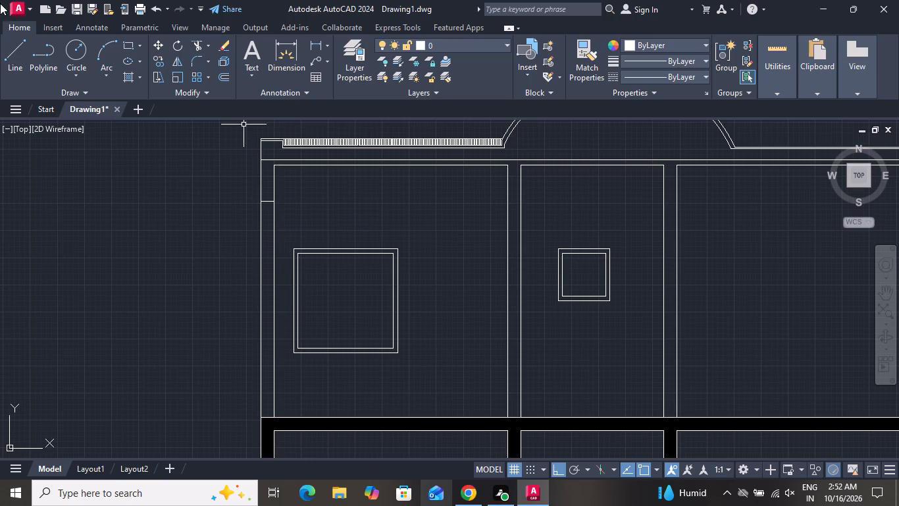
Draw matching beam-bottom lines across the two middle walls of the upper floor, level with the left-hand wall's line.
left_click(9, 48)
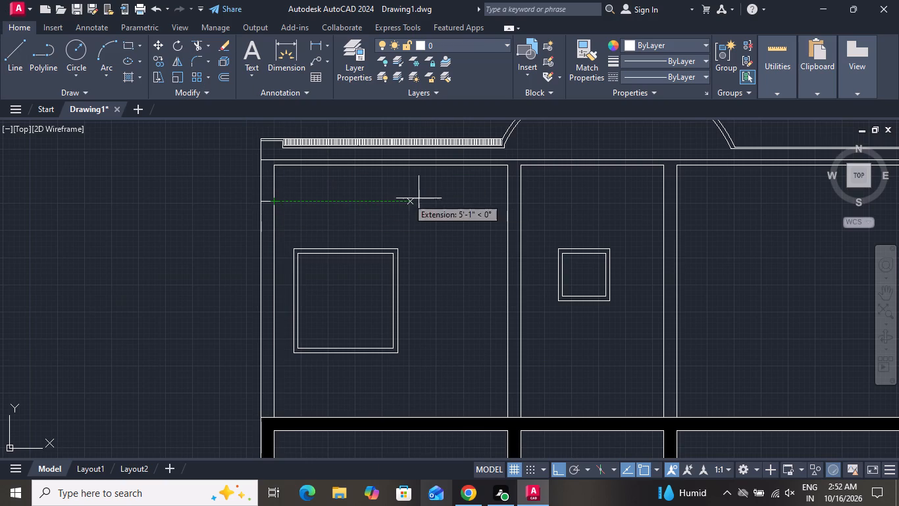
left_click(508, 199)
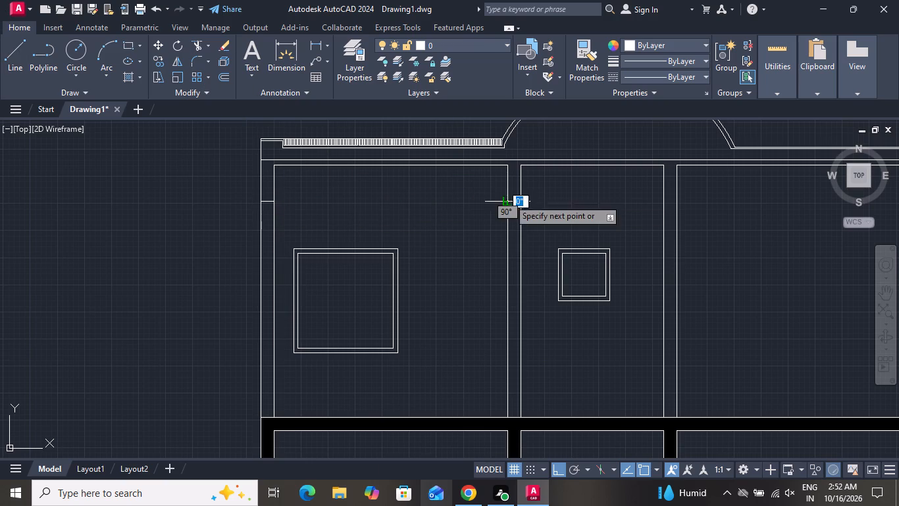
left_click(523, 198)
right_click(523, 198)
left_click(548, 223)
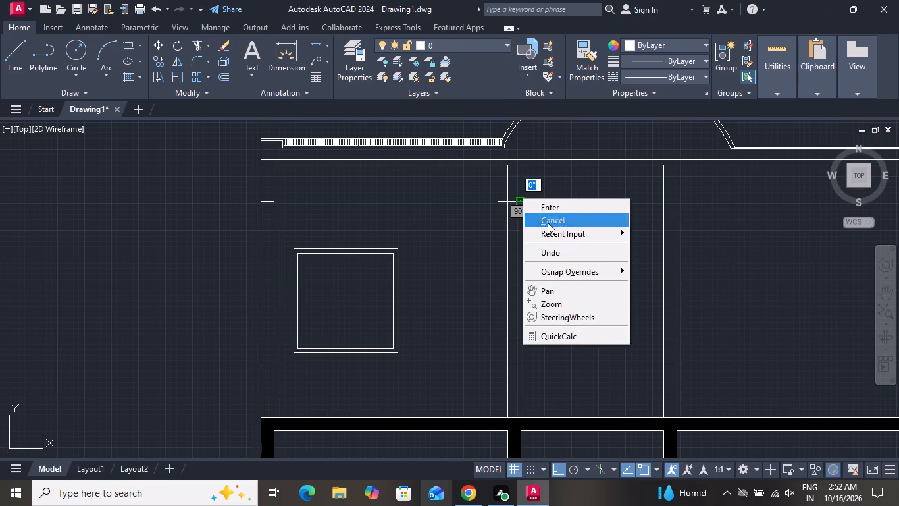
left_click(17, 55)
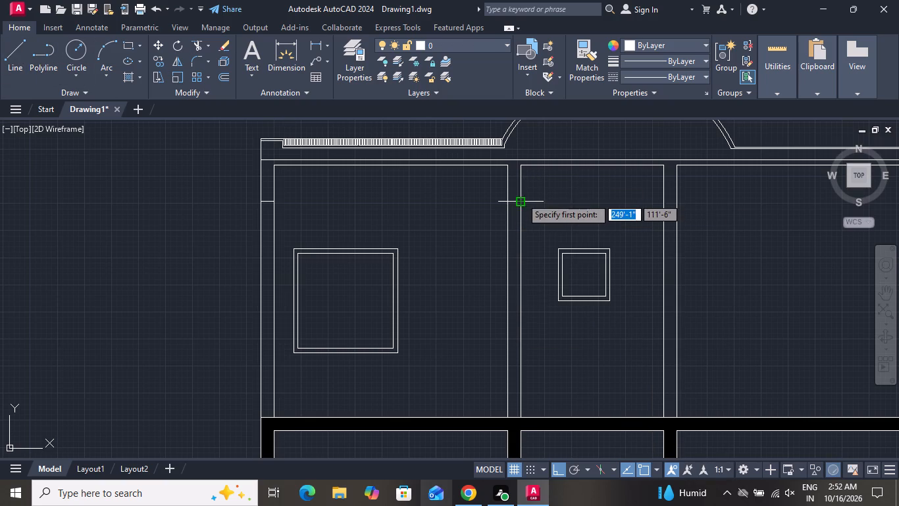
left_click(665, 201)
left_click(678, 201)
right_click(678, 201)
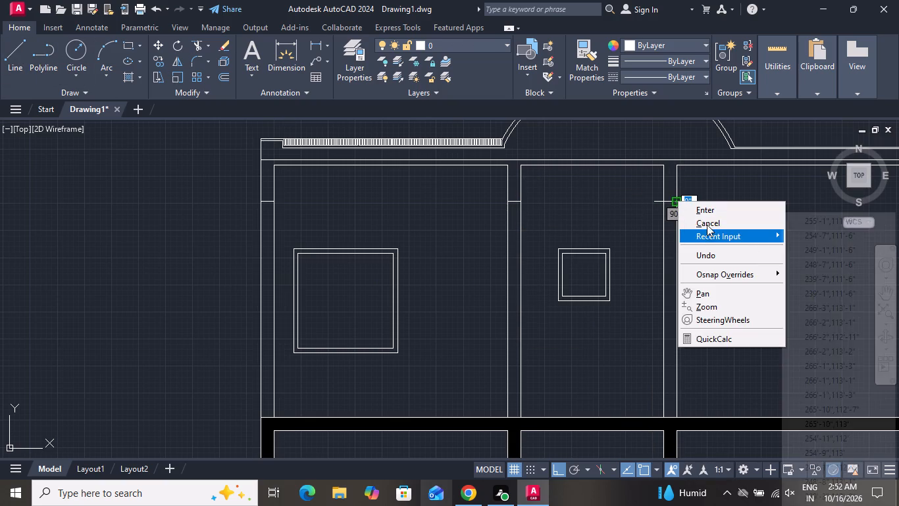
left_click(707, 222)
Draw the matching beam-bottom line across the right-hand outer wall of the upper floor, at the same level.
left_click(5, 42)
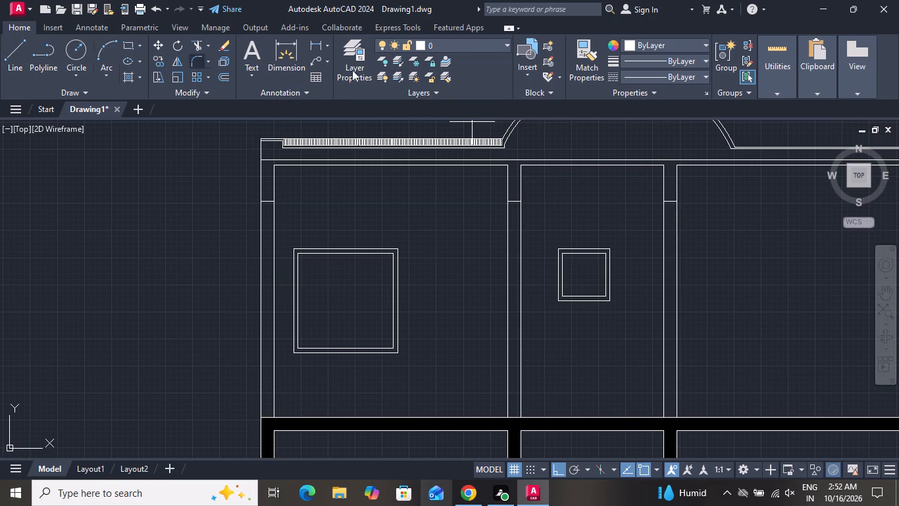
scroll(679, 199, "down", 3)
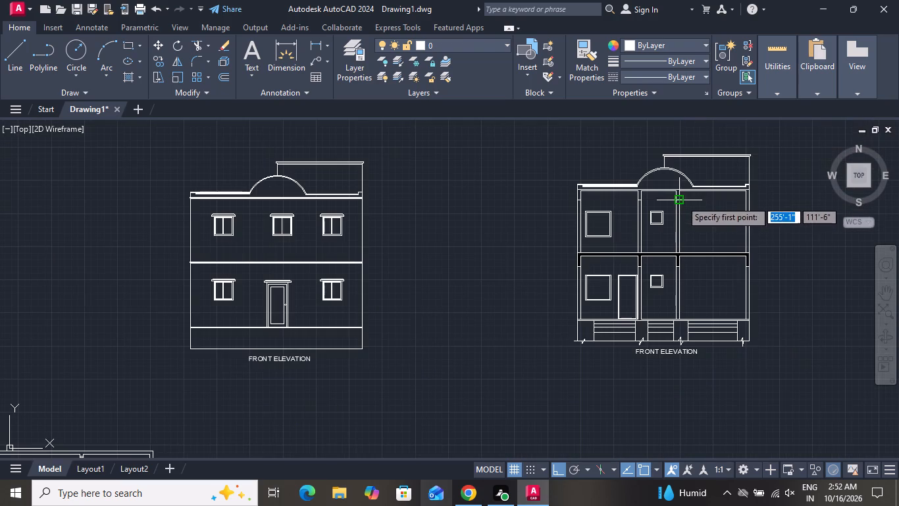
scroll(744, 202, "up", 3)
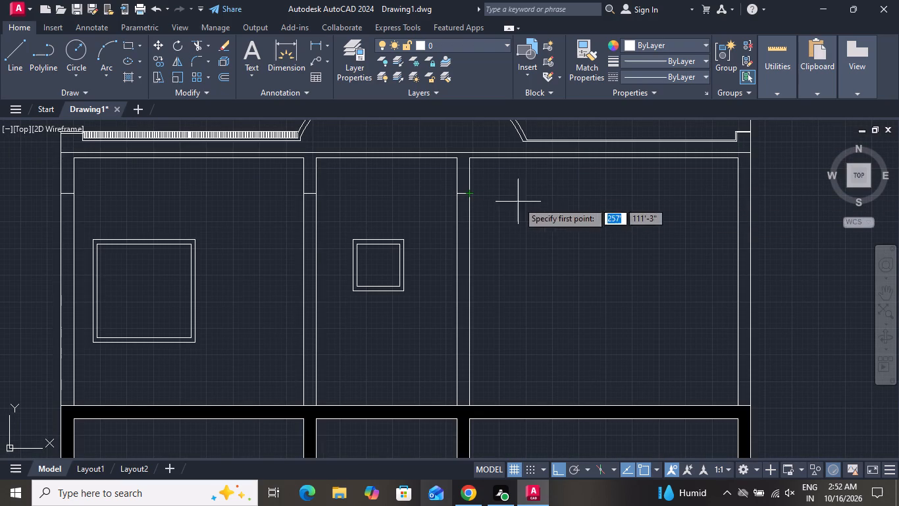
left_click(736, 192)
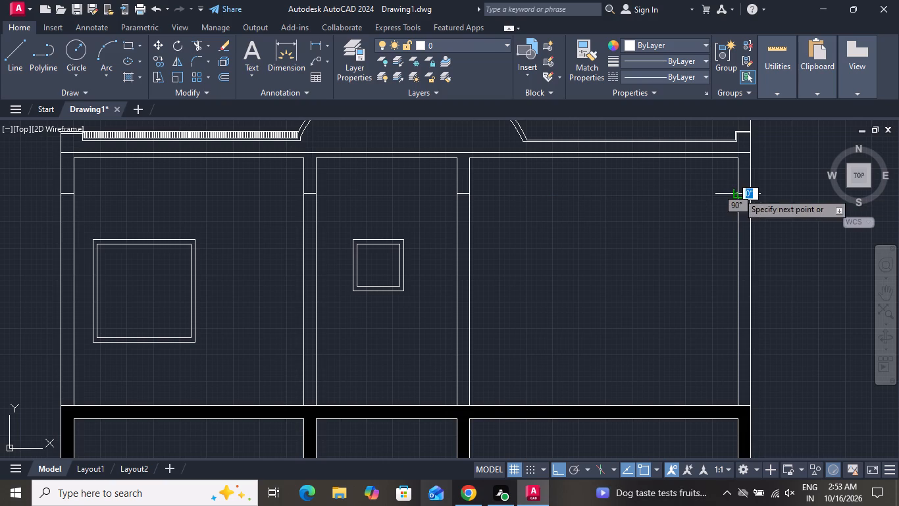
left_click(746, 192)
right_click(746, 192)
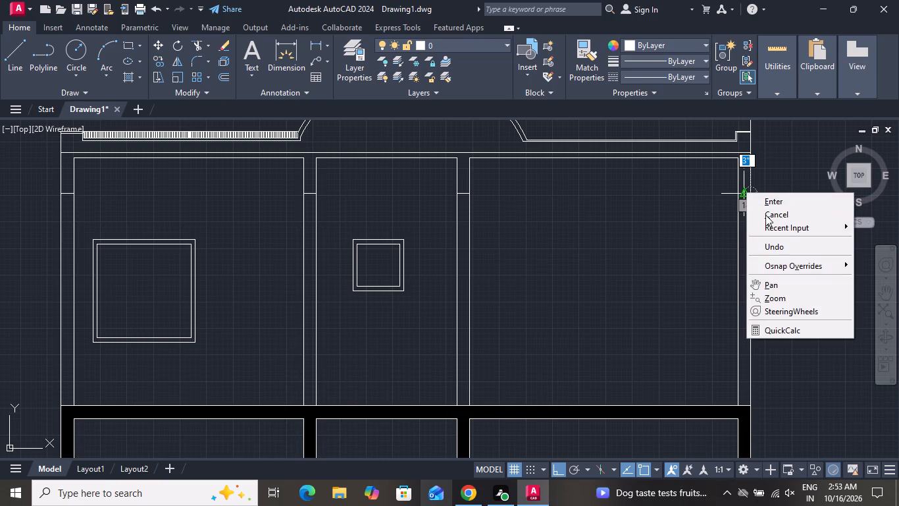
left_click(765, 215)
Fill the roof slab and the beams beneath it with a SOLID hatch in colour 0,0,0.
scroll(765, 215, "down", 1)
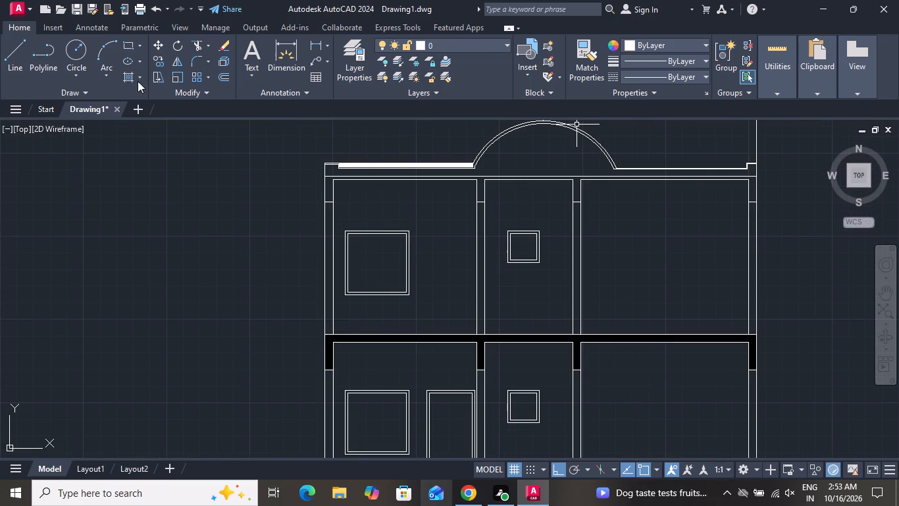
left_click(131, 81)
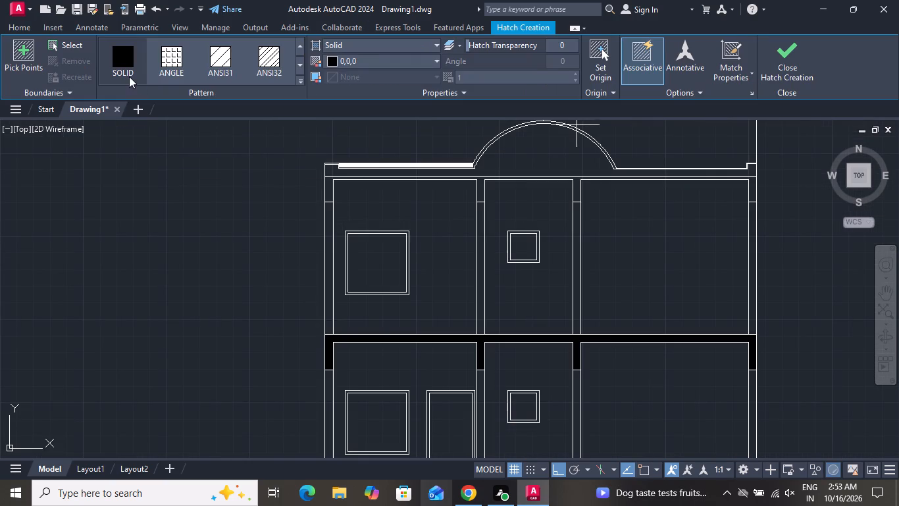
left_click(127, 67)
scroll(328, 186, "up", 2)
left_click(326, 186)
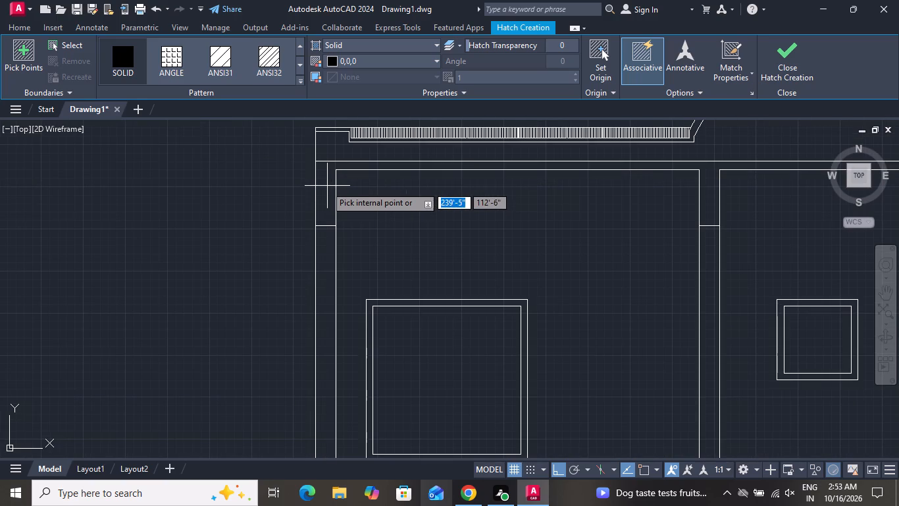
left_click(396, 167)
scroll(396, 167, "down", 2)
right_click(269, 148)
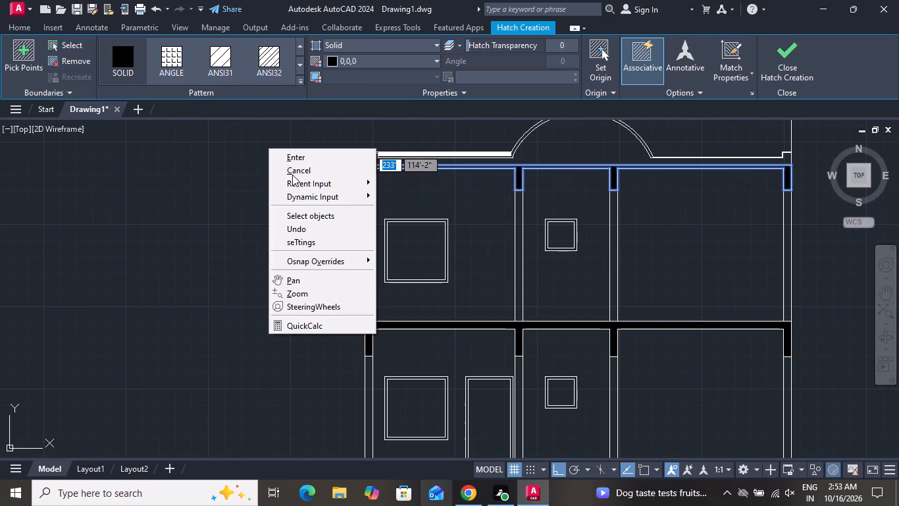
left_click(295, 169)
Delete the concentric arches, the stair-tower outline and the parapet outlines above the section's roof slab.
scroll(299, 170, "down", 1)
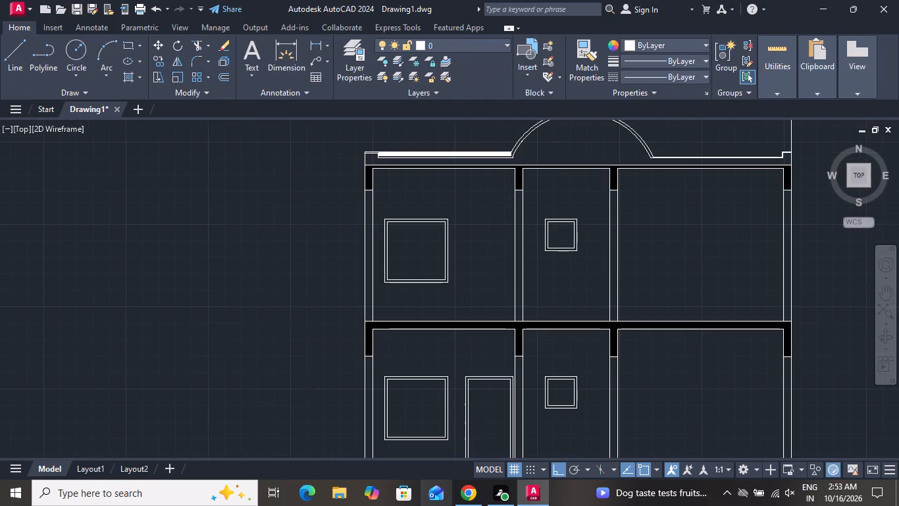
scroll(299, 170, "down", 2)
scroll(359, 161, "up", 2)
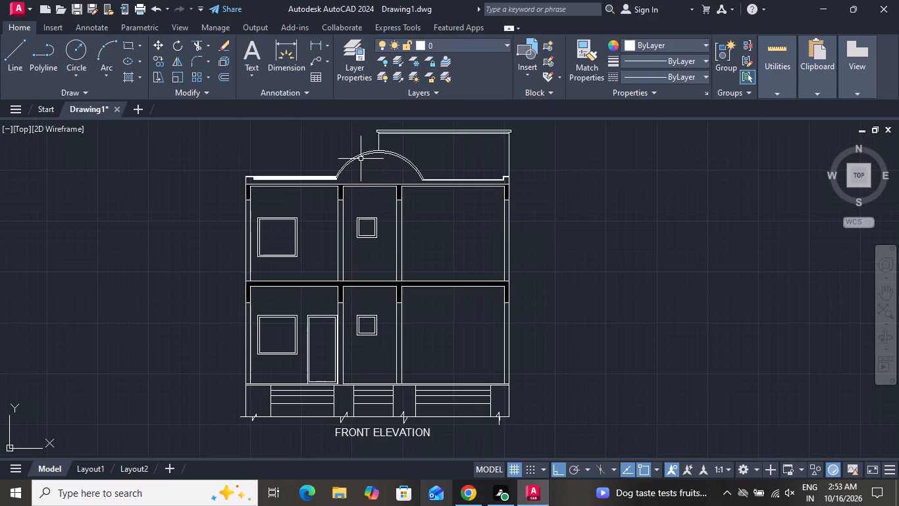
left_click(363, 153)
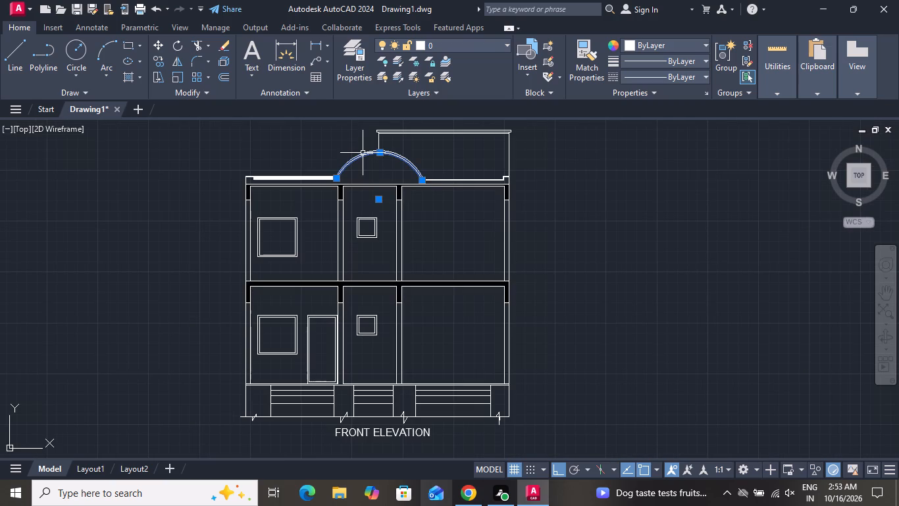
key("Delete")
key("Delete")
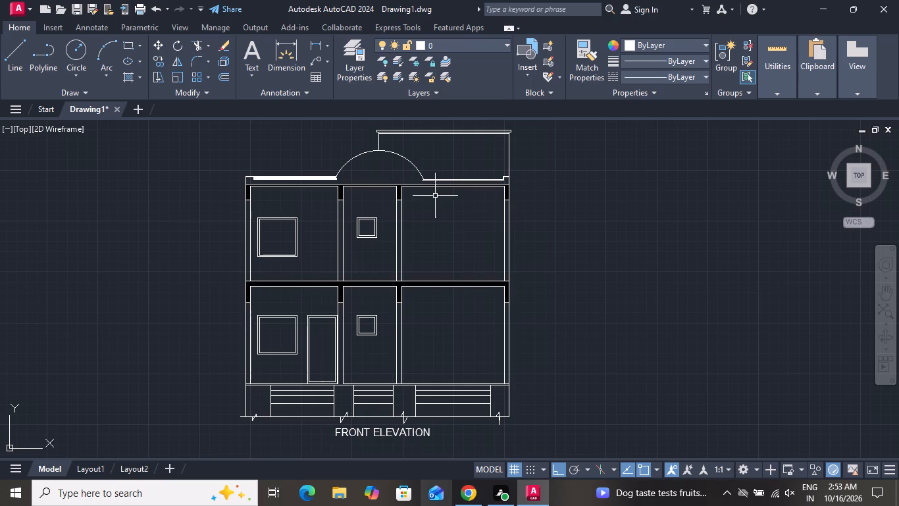
scroll(502, 134, "down", 2)
left_click(513, 123)
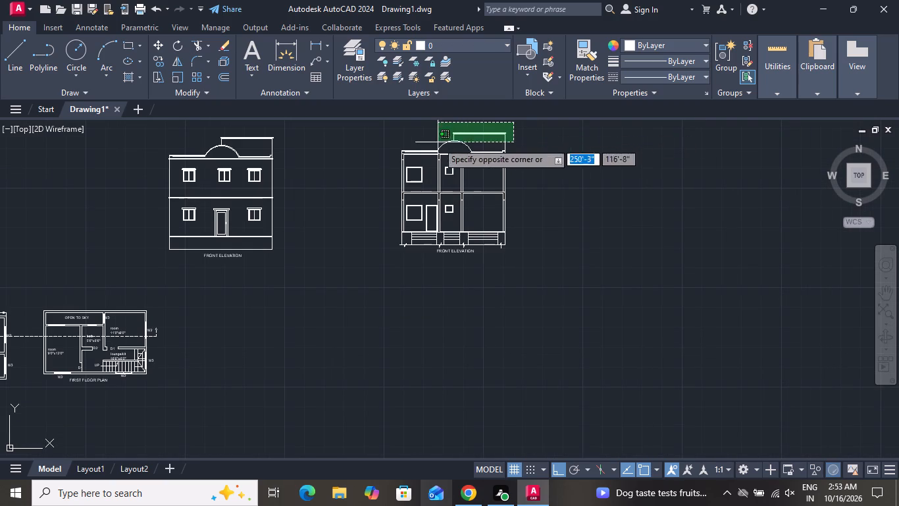
left_click(402, 152)
key("Delete")
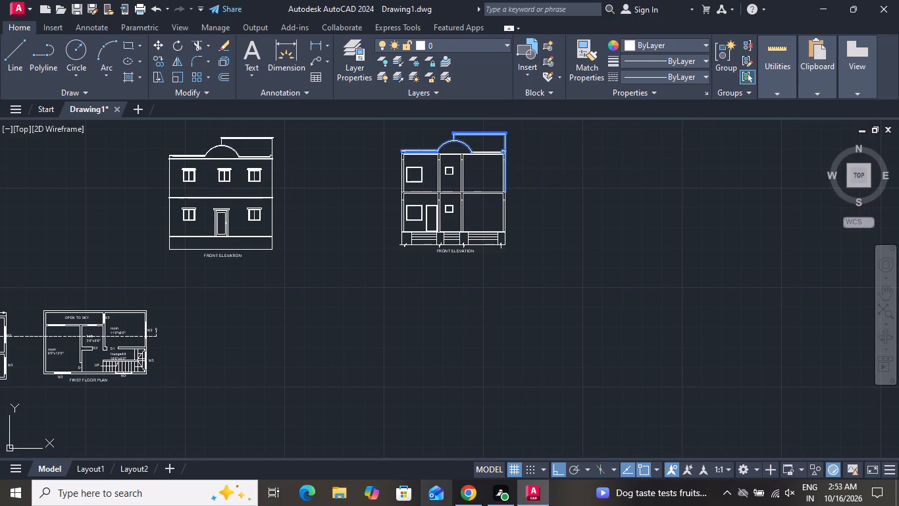
Delete the leftover horizontal parapet line above the left-hand part of the roof slab.
scroll(409, 144, "up", 3)
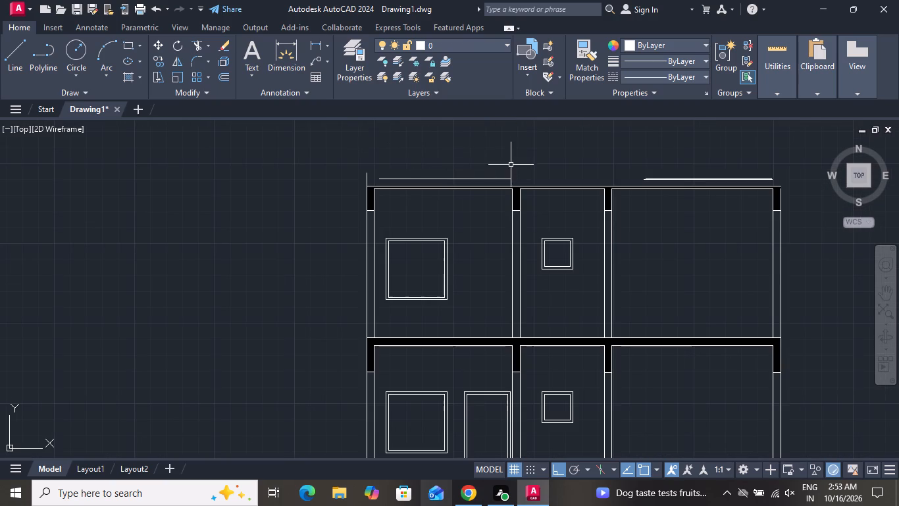
scroll(509, 175, "up", 4)
left_click_drag(511, 175, 511, 181)
left_click(328, 209)
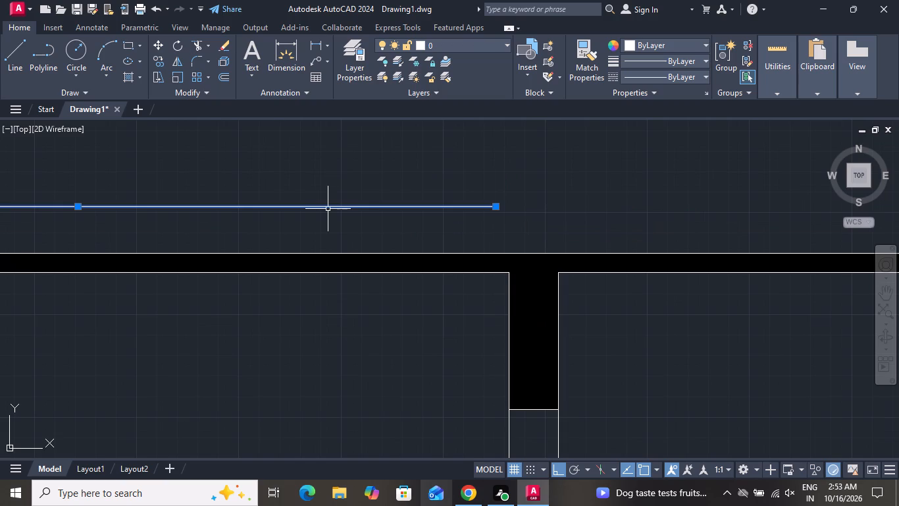
key("Delete")
Trim off the left-hand outer wall line where it projects above the roof slab.
scroll(371, 203, "down", 3)
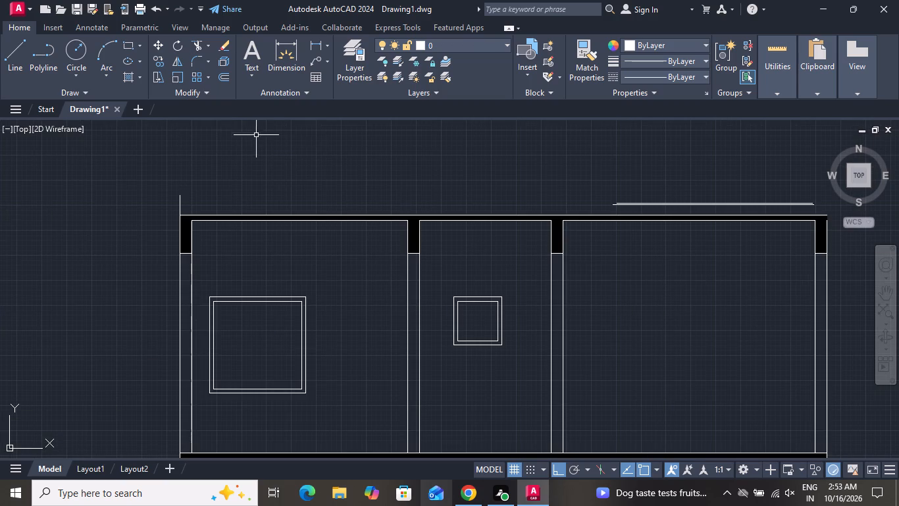
left_click(195, 47)
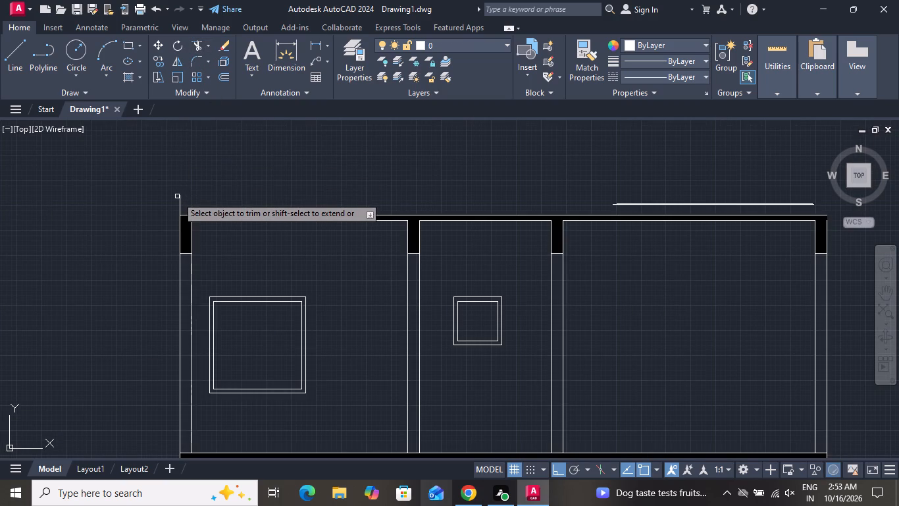
left_click(177, 196)
left_click(186, 196)
scroll(192, 186, "up", 1)
scroll(192, 186, "down", 2)
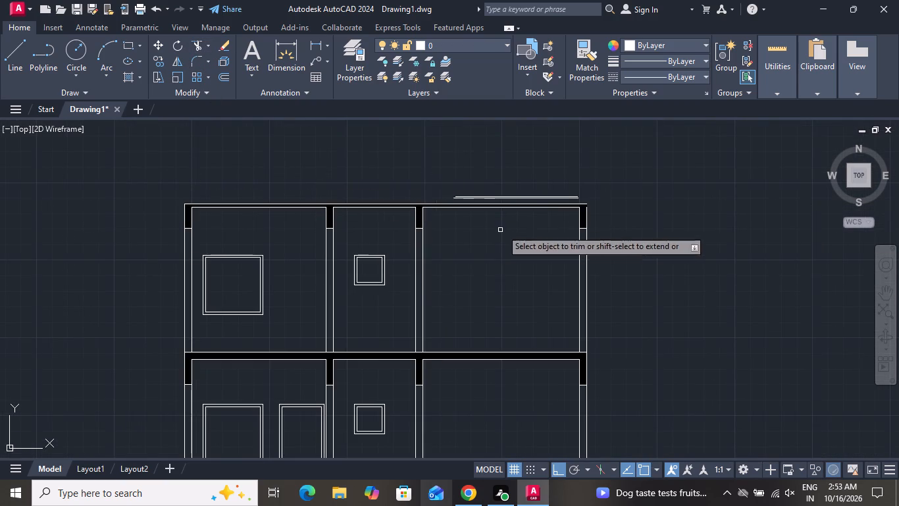
Remove the two leftover parapet lines above the right-hand part of the roof slab using Trim.
scroll(567, 224, "up", 3)
scroll(536, 142, "down", 2)
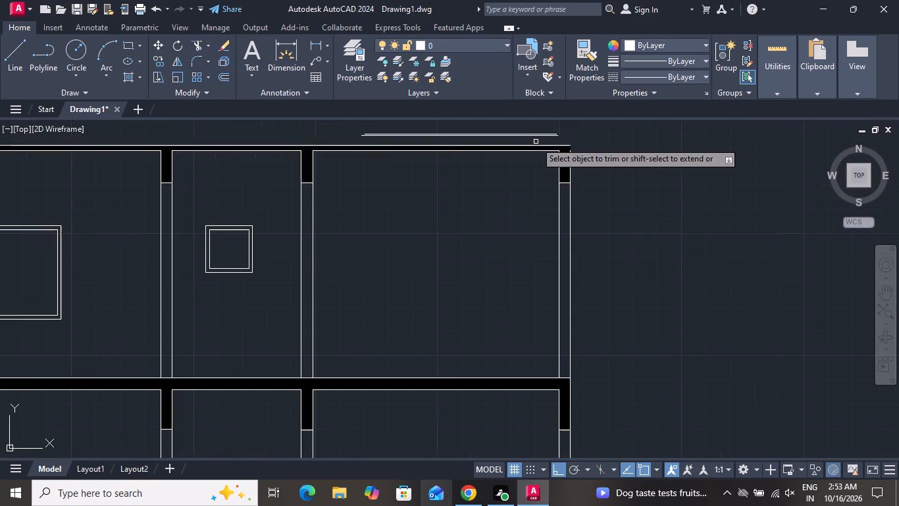
left_click(536, 129)
left_click(530, 137)
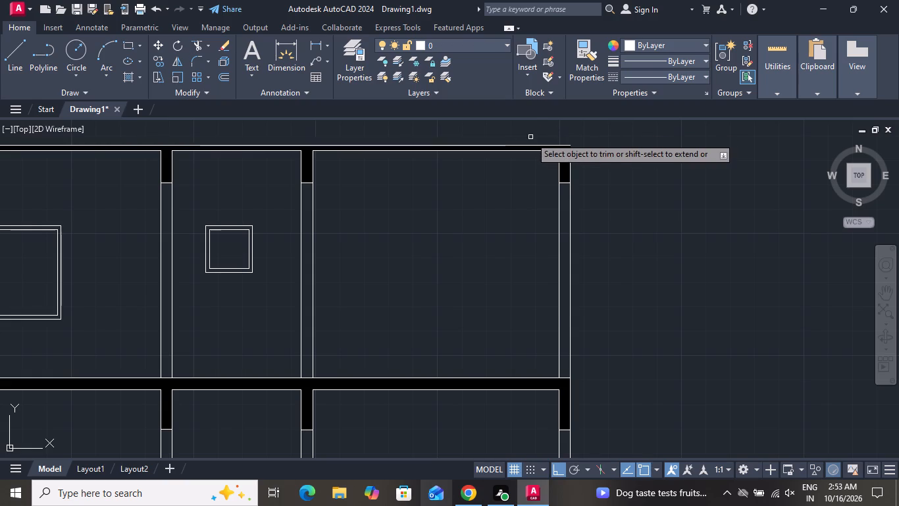
Fillet the roof slab's top line with the right-hand outer wall line so they meet in a clean corner.
right_click(530, 137)
left_click(546, 163)
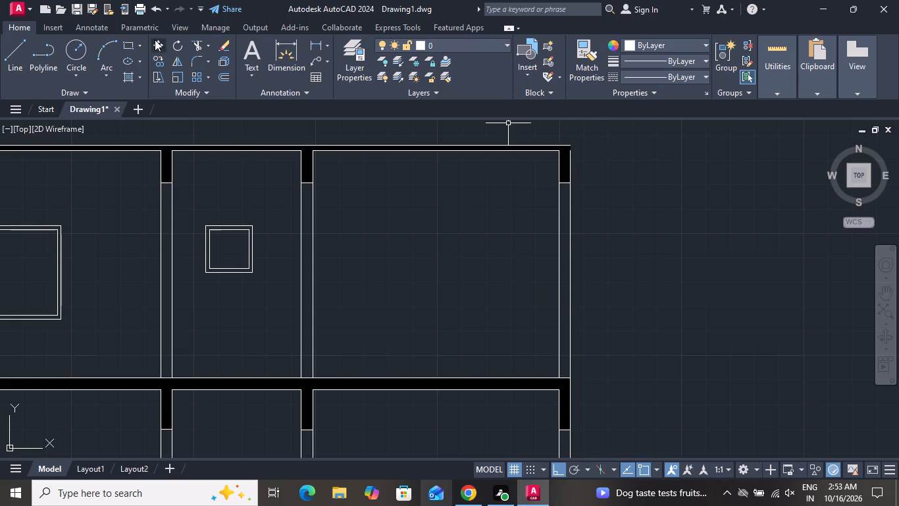
left_click(188, 57)
scroll(558, 140, "up", 1)
scroll(558, 140, "down", 1)
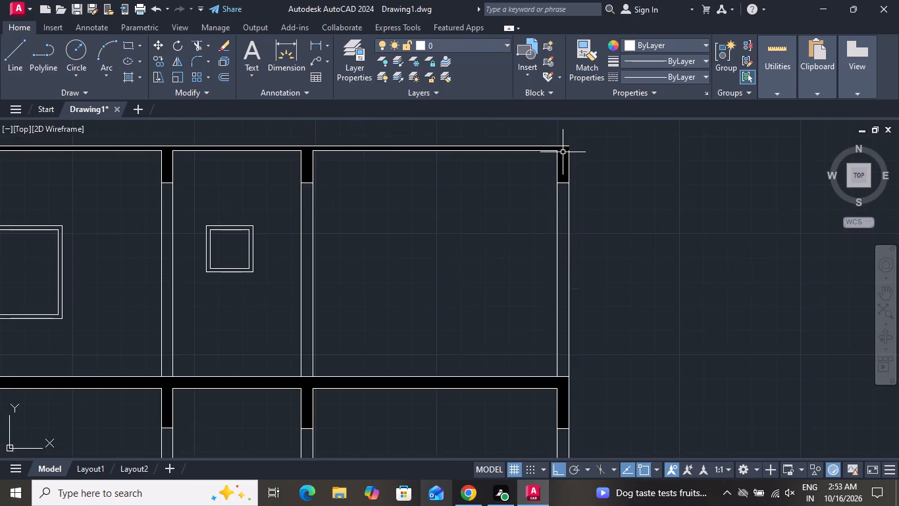
left_click(190, 56)
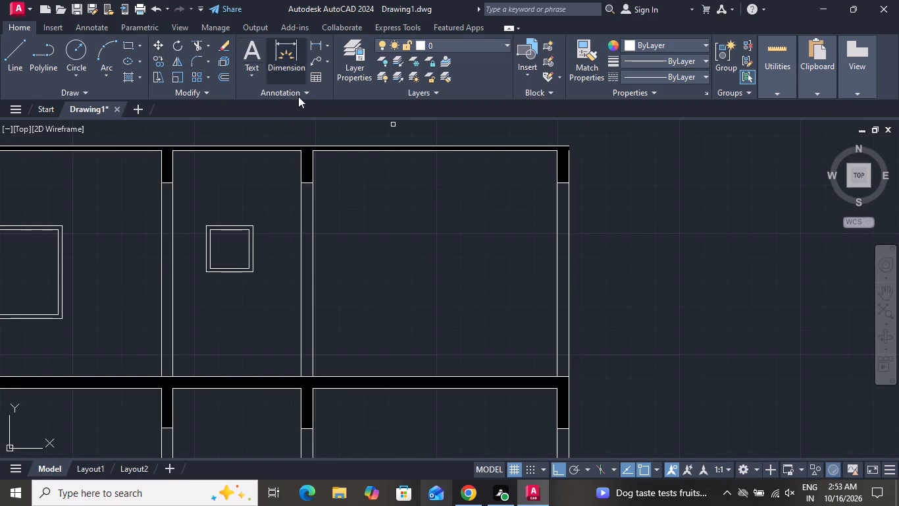
left_click(559, 146)
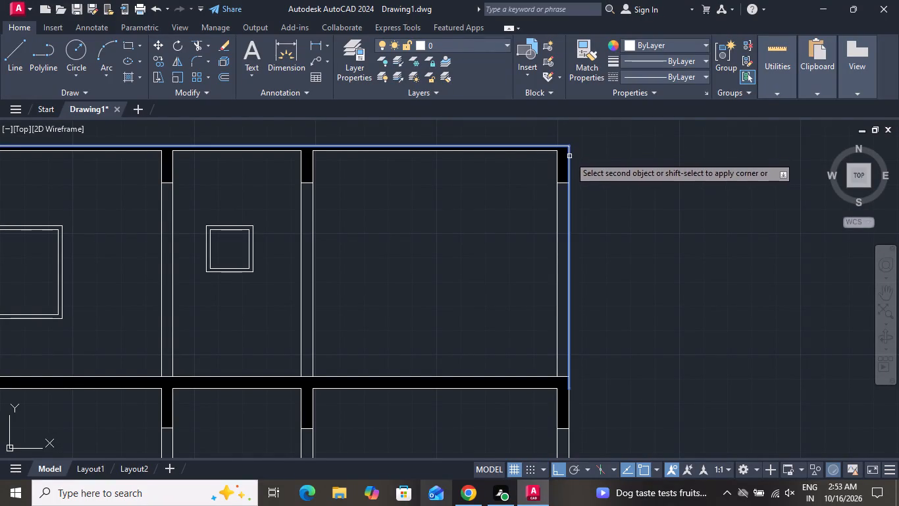
left_click(569, 157)
right_click(600, 146)
left_click(627, 171)
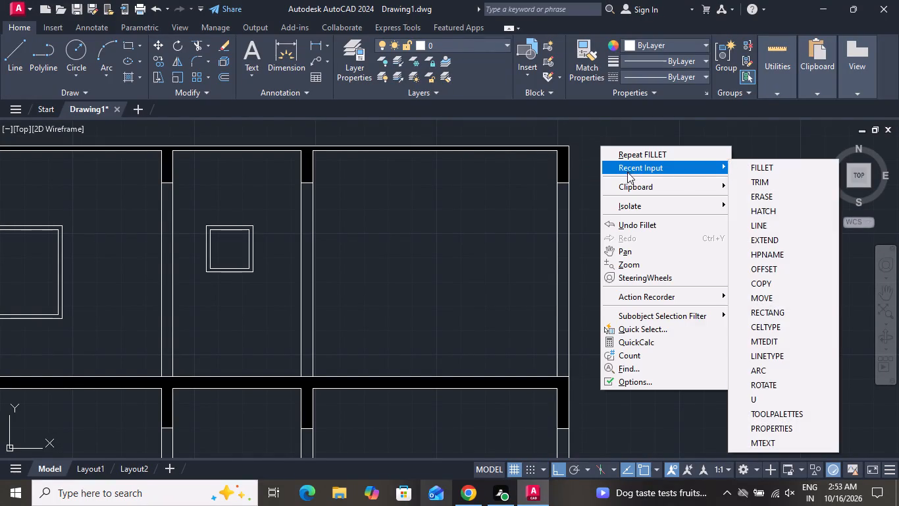
scroll(696, 347, "up", 1)
scroll(696, 347, "down", 2)
left_click(574, 126)
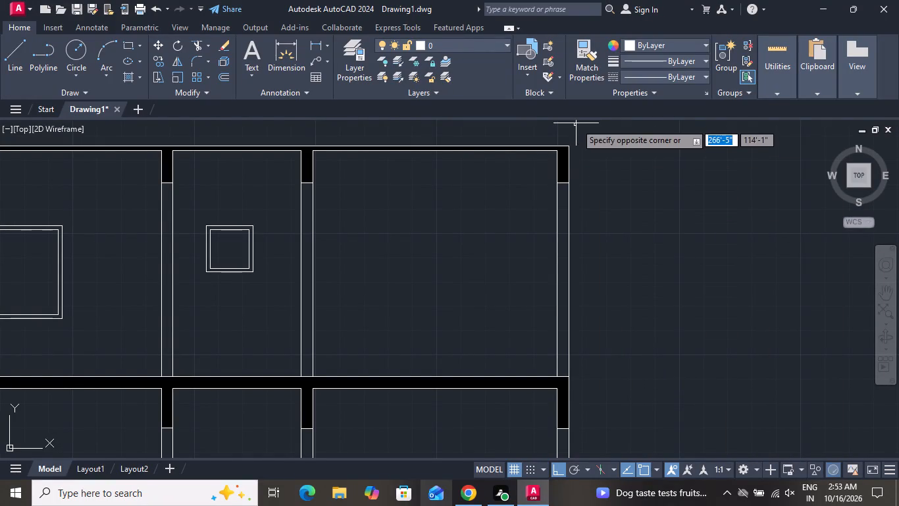
left_click(576, 123)
scroll(640, 181, "down", 3)
scroll(636, 184, "up", 2)
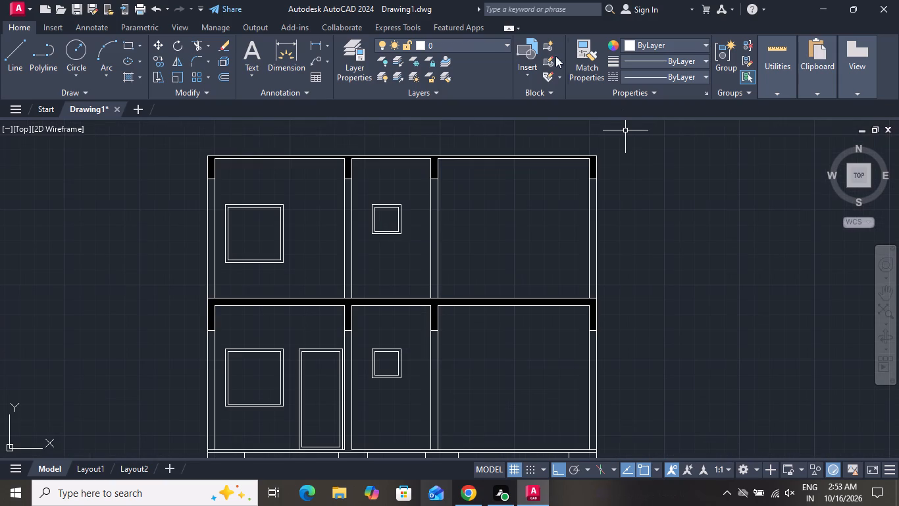
Draw the parapet outline about 2'-7" high above the roof slab, spanning between the two outer wall faces.
left_click(9, 48)
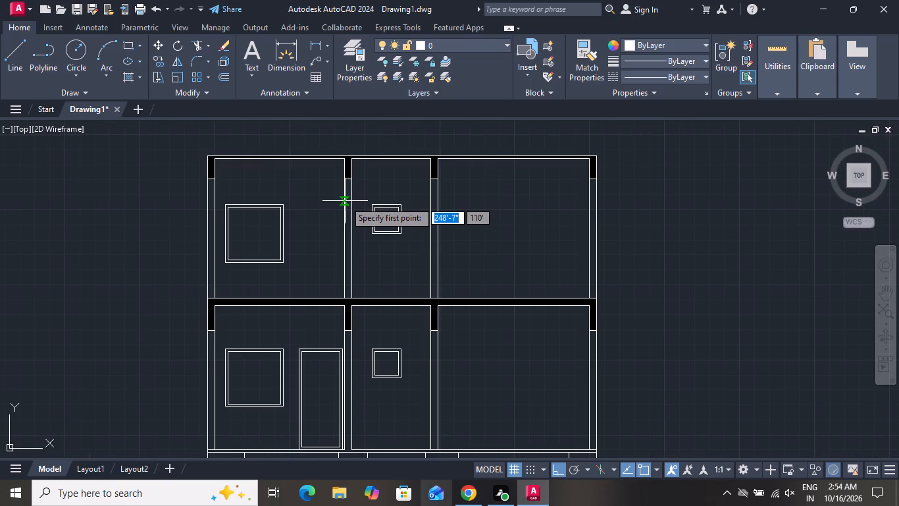
scroll(207, 158, "up", 4)
left_click(199, 144)
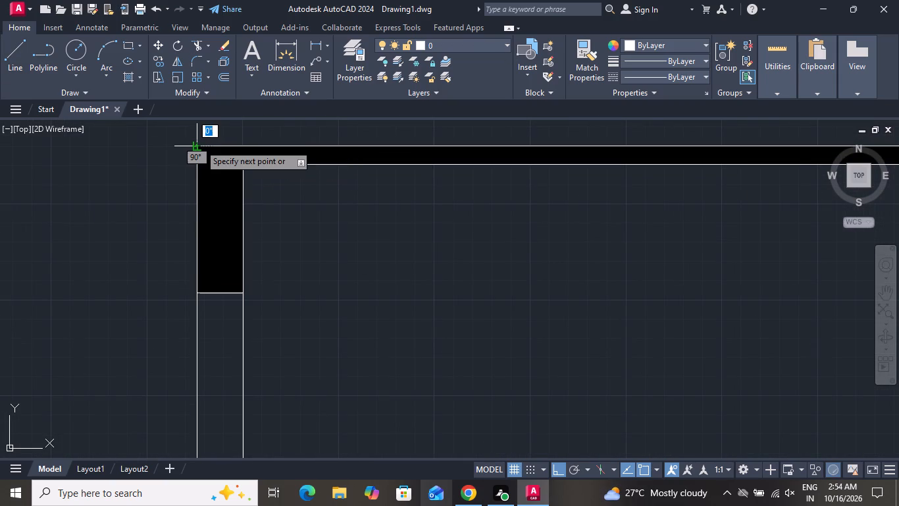
scroll(199, 144, "down", 5)
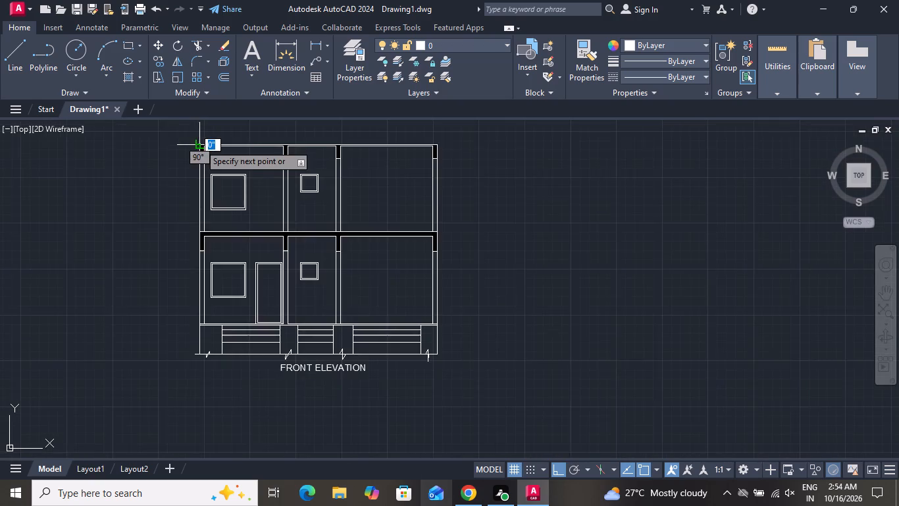
scroll(199, 144, "down", 4)
scroll(201, 146, "up", 1)
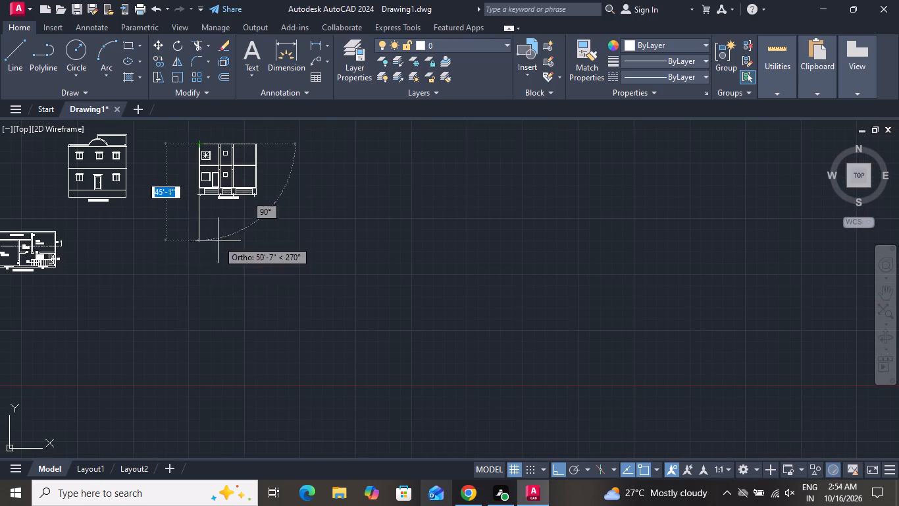
scroll(205, 136, "up", 4)
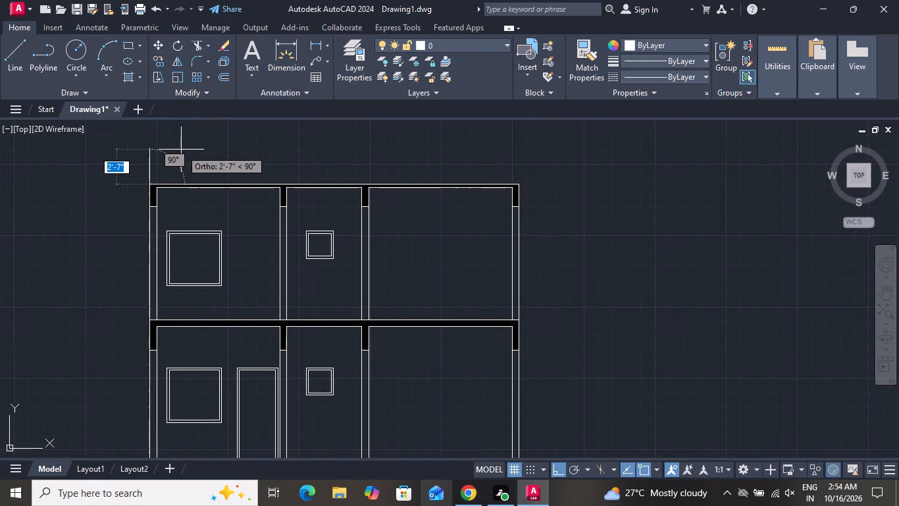
left_click_drag(181, 148, 192, 142)
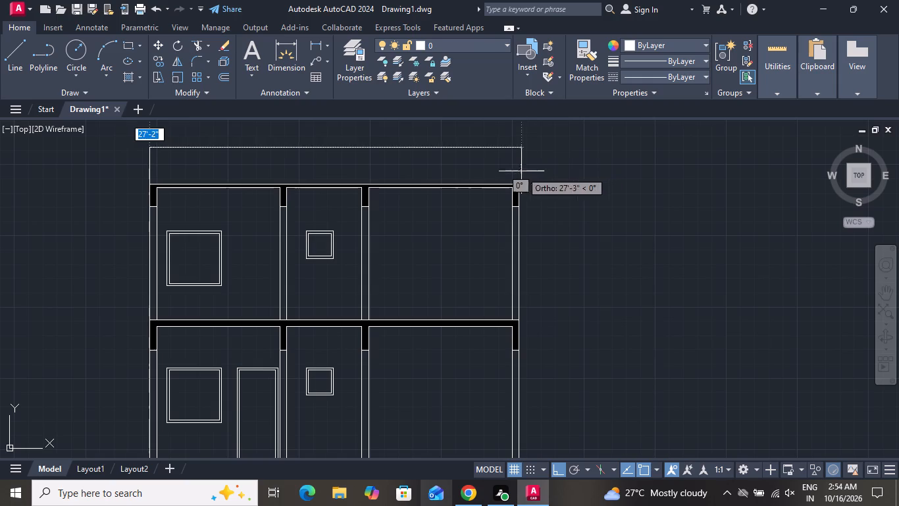
left_click(518, 146)
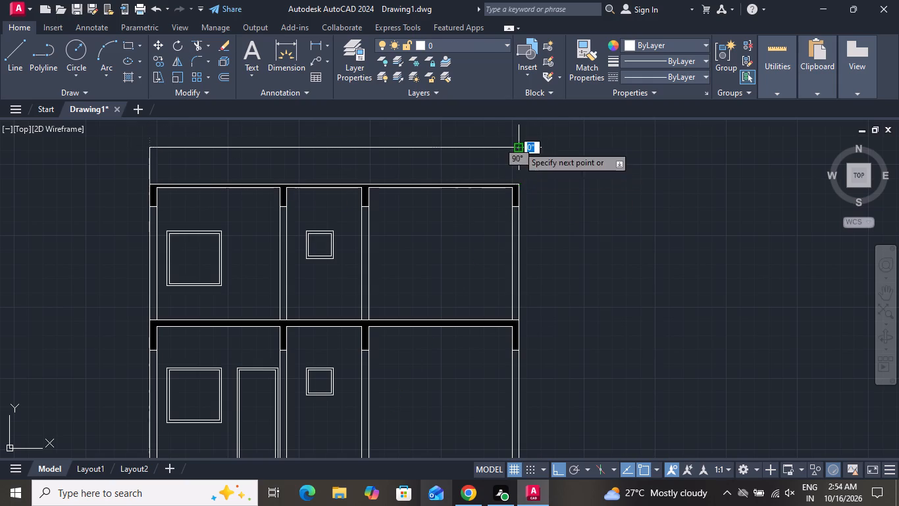
left_click(515, 187)
right_click(517, 187)
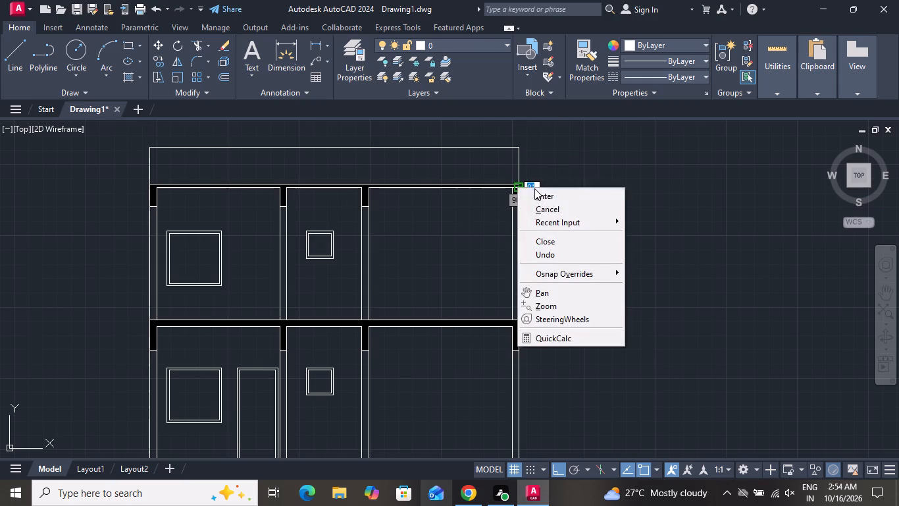
left_click(534, 202)
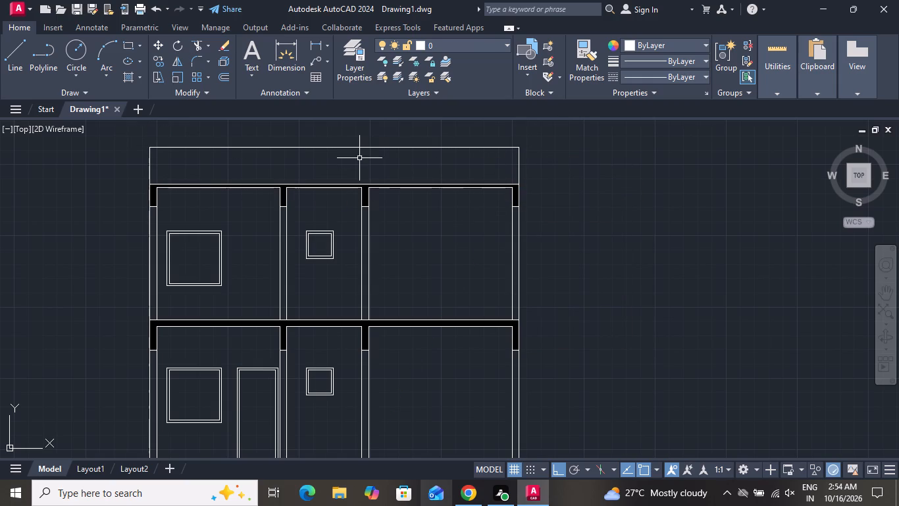
Offset both vertical end lines of the parapet 6" inward to give the parapet walls their thickness.
type("O 6\"")
key("Return")
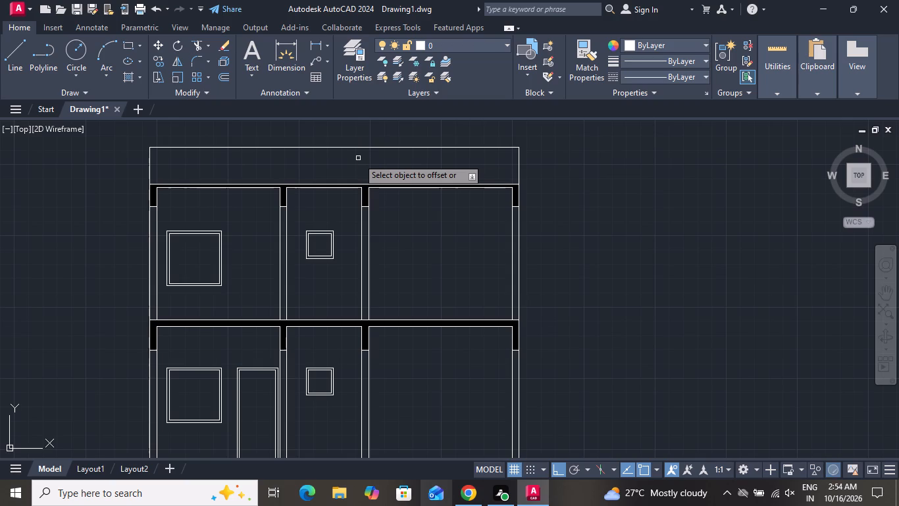
scroll(155, 176, "up", 2)
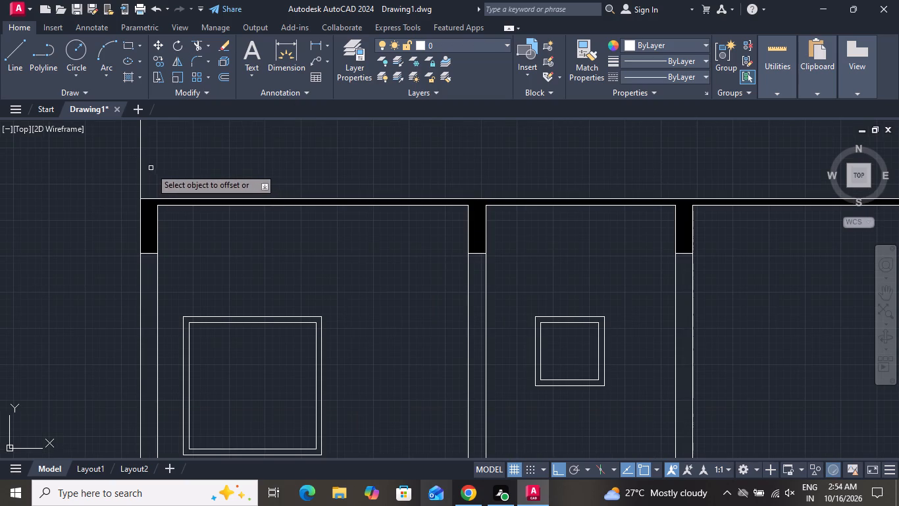
left_click(138, 169)
left_click(157, 160)
scroll(285, 171, "down", 3)
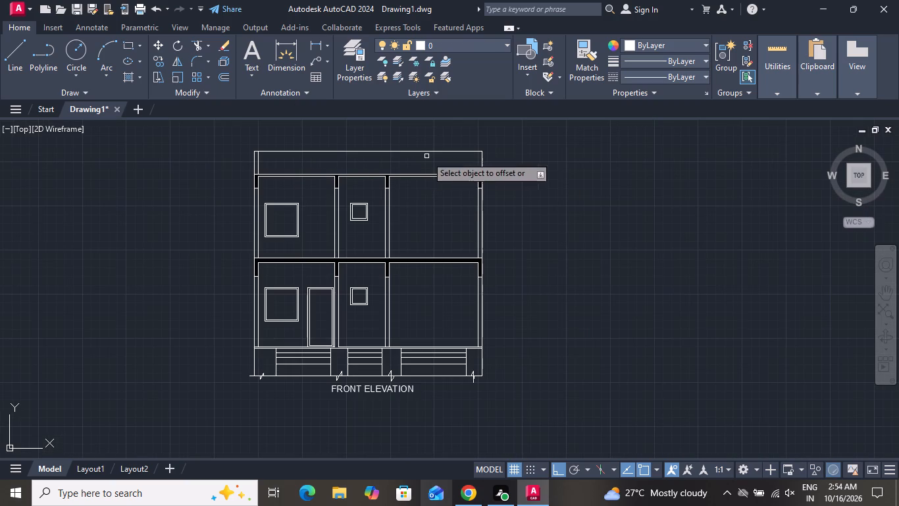
left_click(482, 159)
left_click(440, 173)
right_click(523, 173)
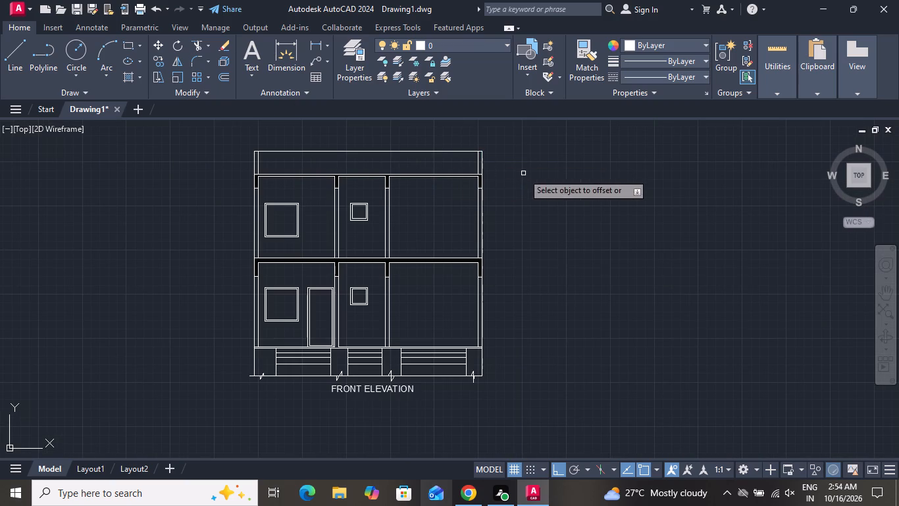
left_click(540, 190)
Start a multiline text note below the roof slab in the upper floor's right-hand bay, with the first line RCC SLAB 6" THICK.
scroll(534, 223, "down", 2)
scroll(496, 225, "up", 3)
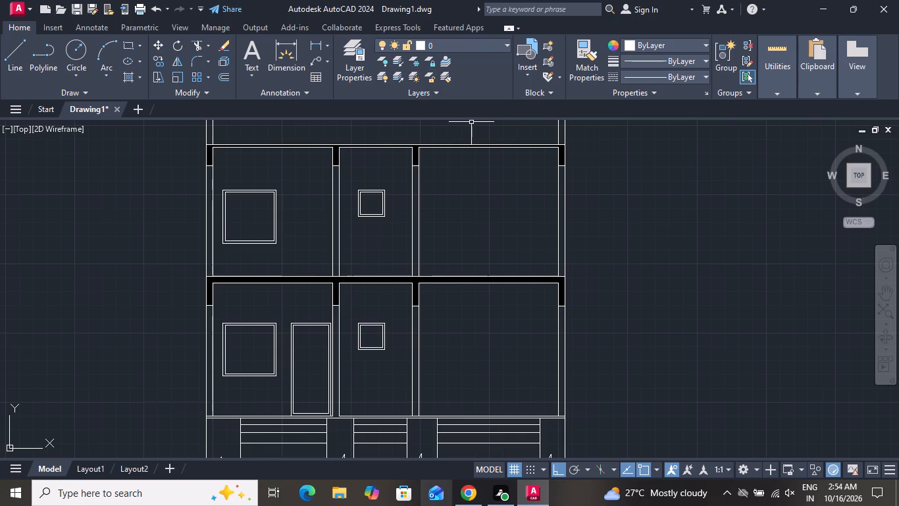
scroll(471, 122, "down", 3)
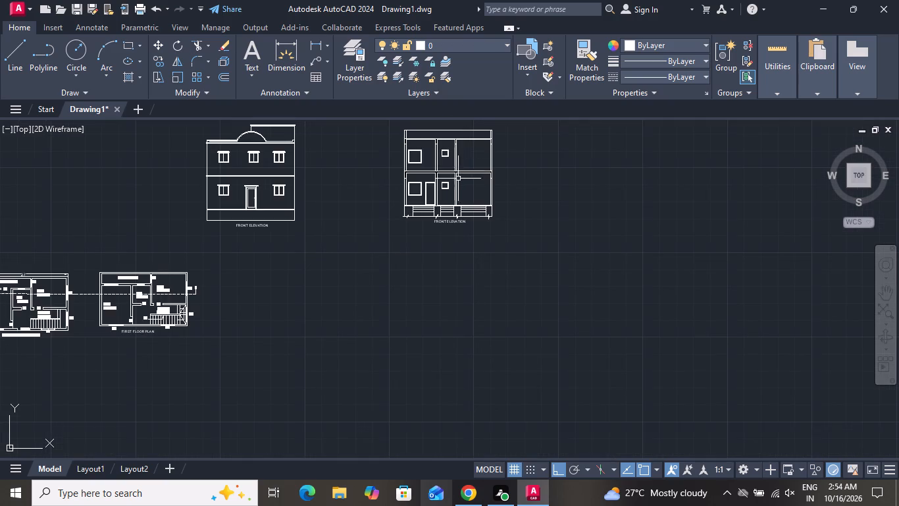
scroll(458, 177, "down", 2)
scroll(469, 155, "up", 6)
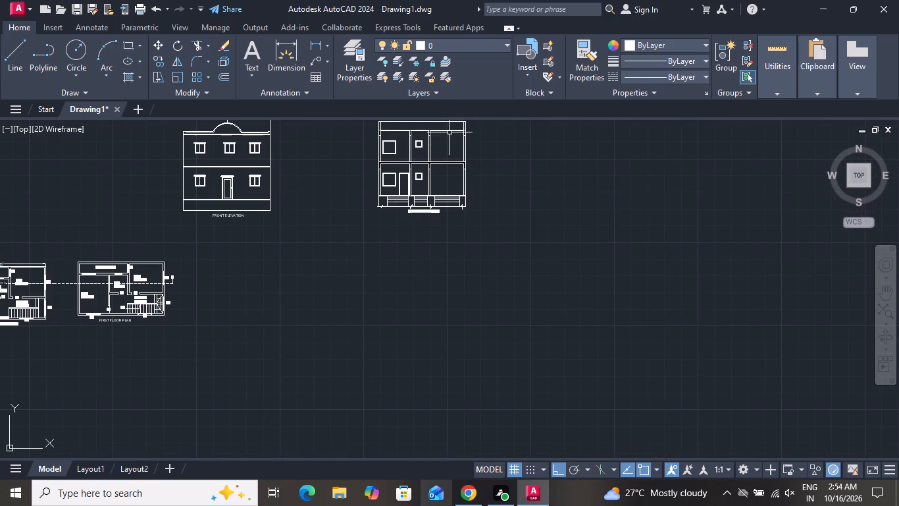
scroll(449, 128, "up", 5)
left_click(253, 48)
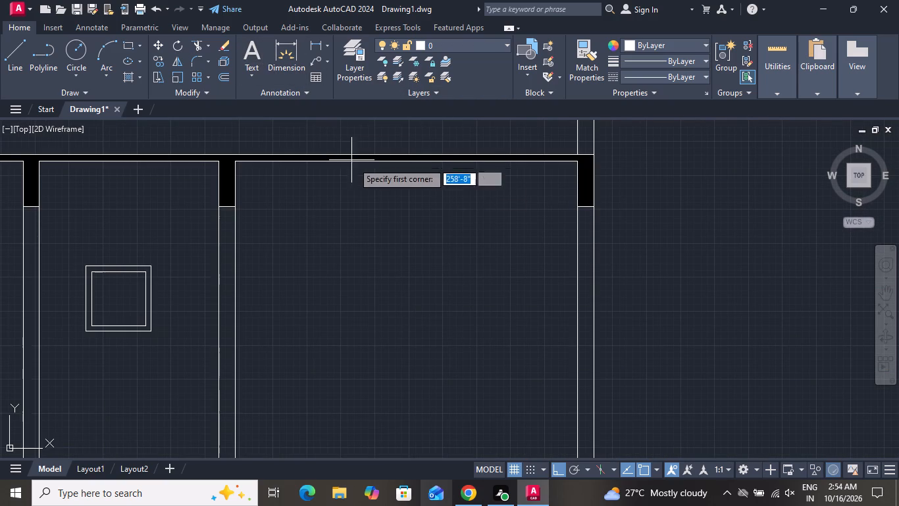
left_click_drag(320, 190, 336, 191)
left_click(530, 194)
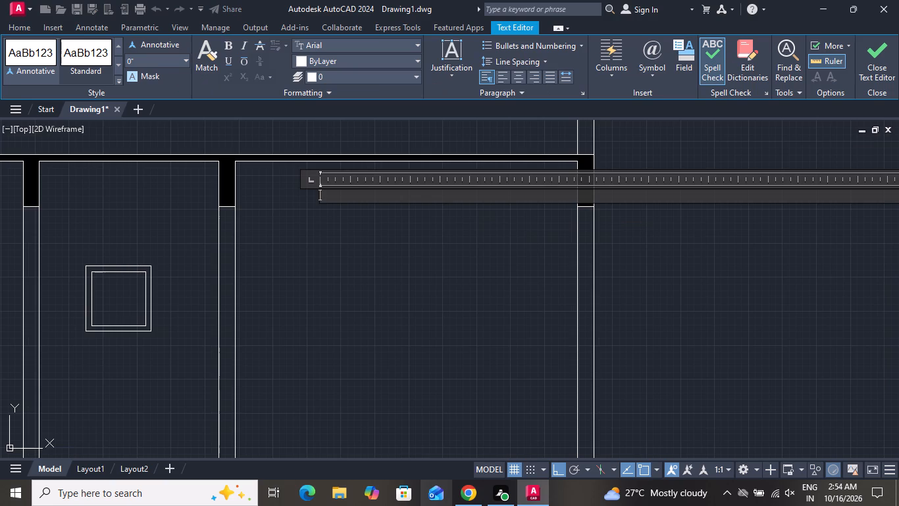
type("RCC")
key("space")
type("SLAB")
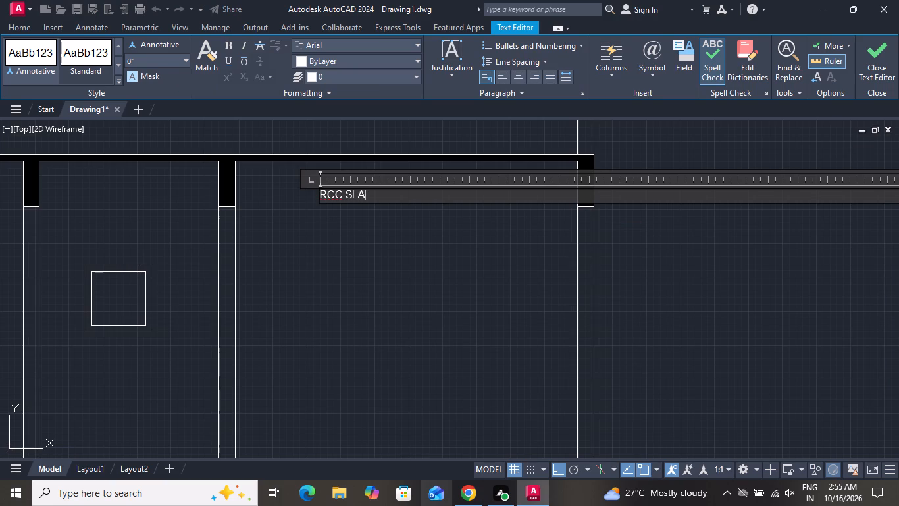
key("space")
type("6\"")
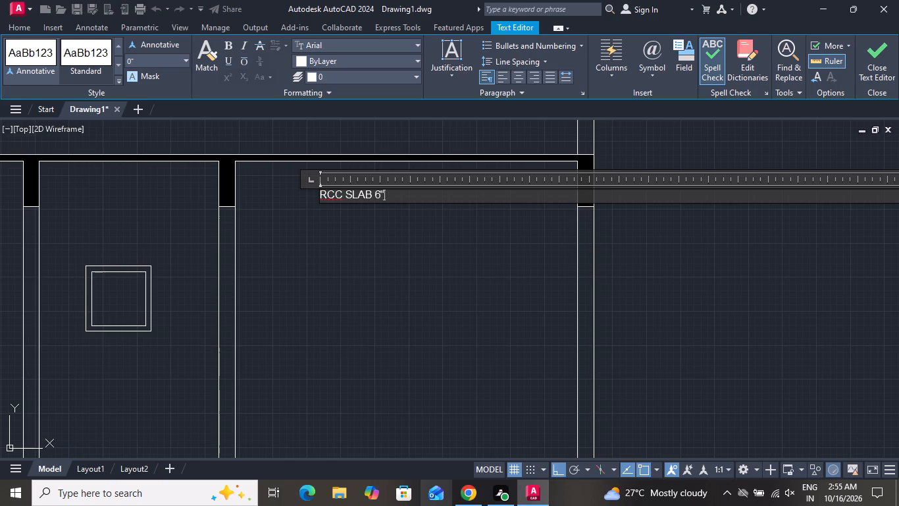
key("space")
type("THI")
type("CK")
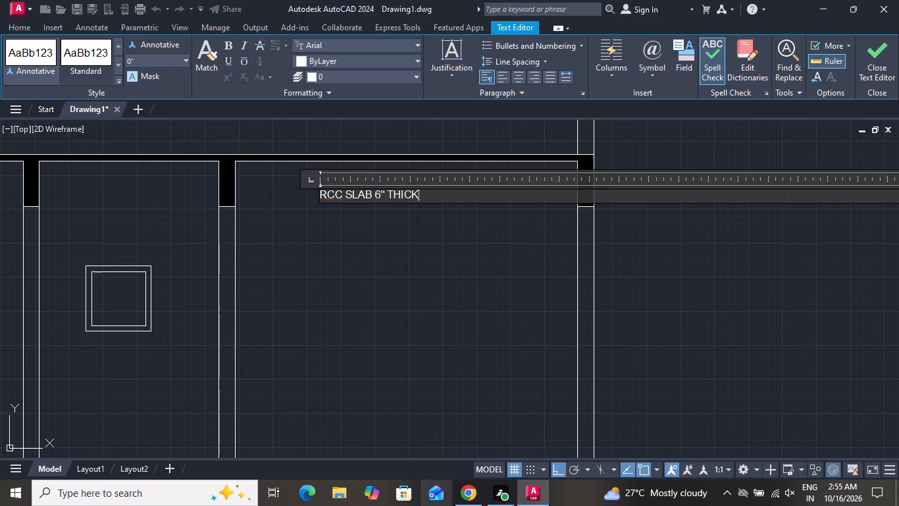
key("space")
key("Return")
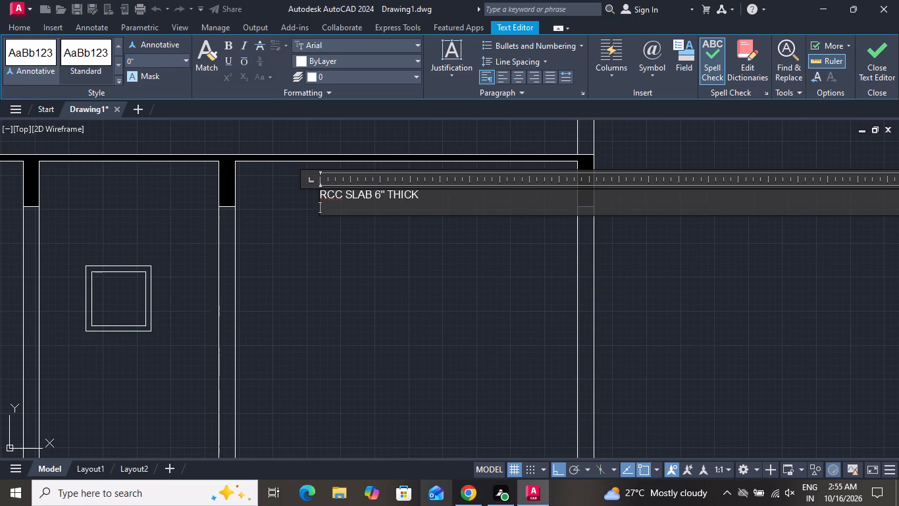
Add a second line reading R.C.C BEAM 6" XL8" to the note and finish the text.
key("r")
key("period")
key("c")
type(".C")
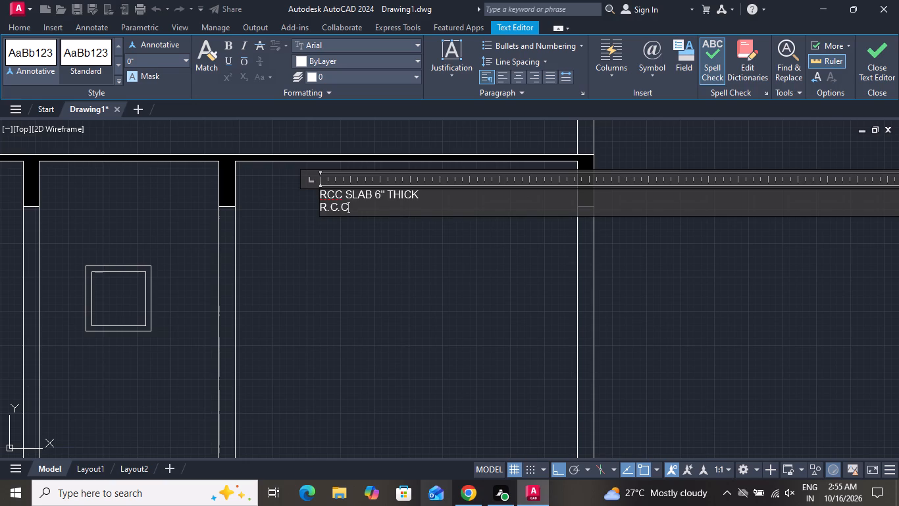
key("space")
type("BEAM")
key("space")
type("6\"")
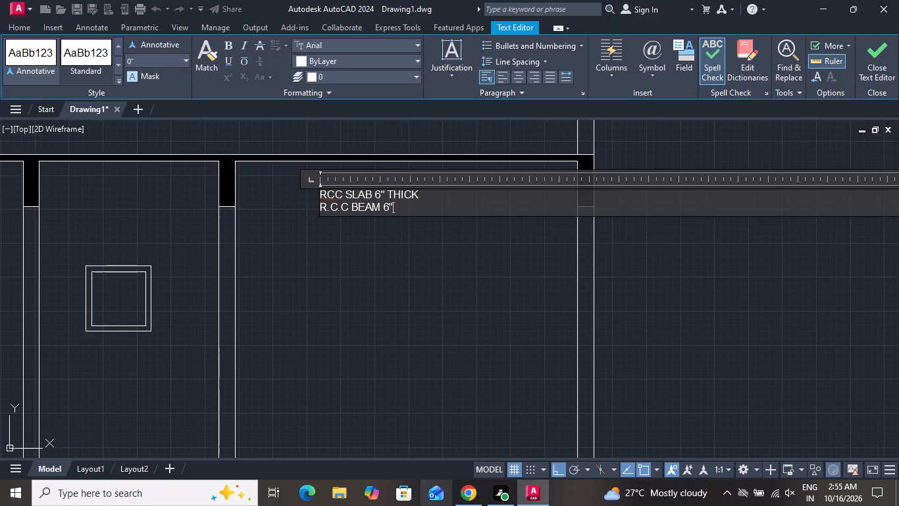
key("space")
type("XL")
key("8")
key("shift+quotedbl")
left_click(457, 252)
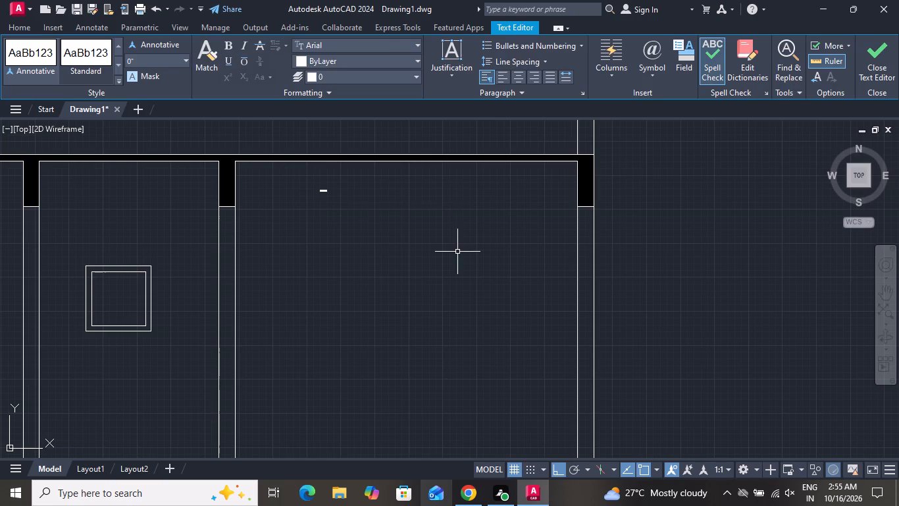
Set the slab and beam note's text height to 9" in its properties.
left_click(341, 181)
left_click(321, 200)
right_click(321, 200)
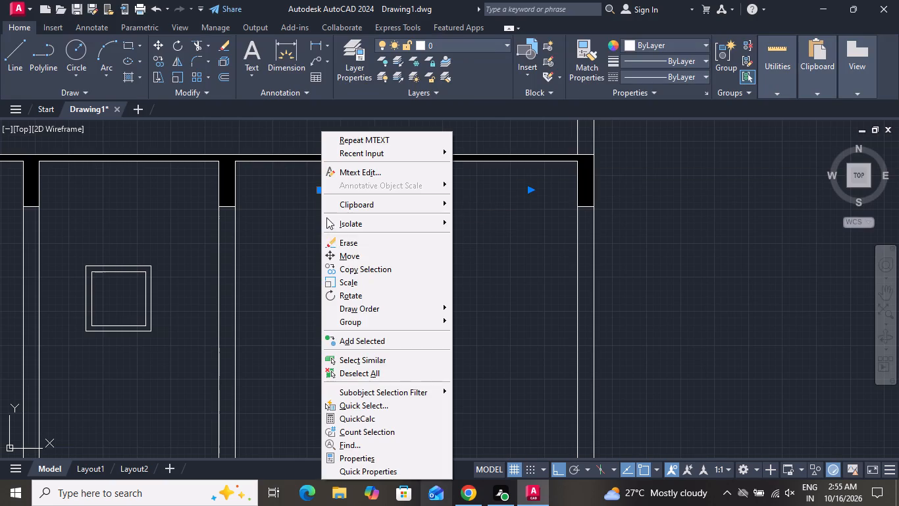
left_click(384, 451)
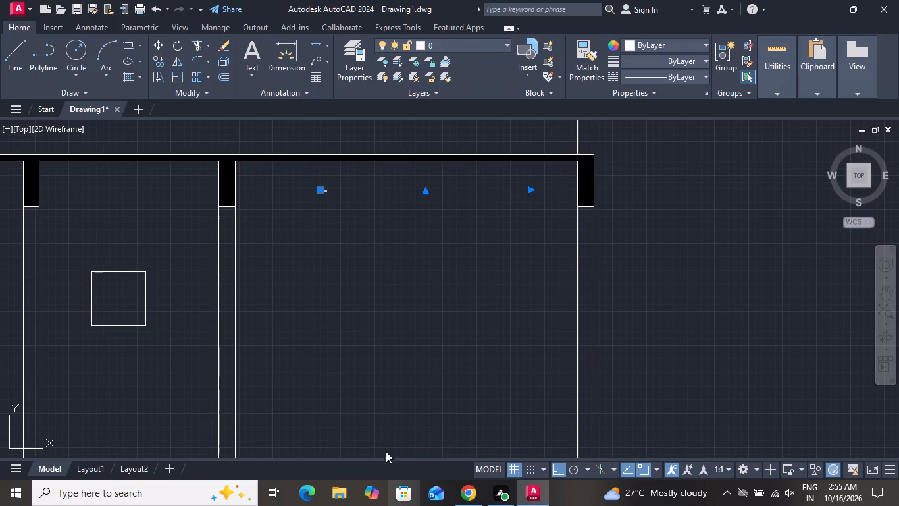
left_click(638, 230)
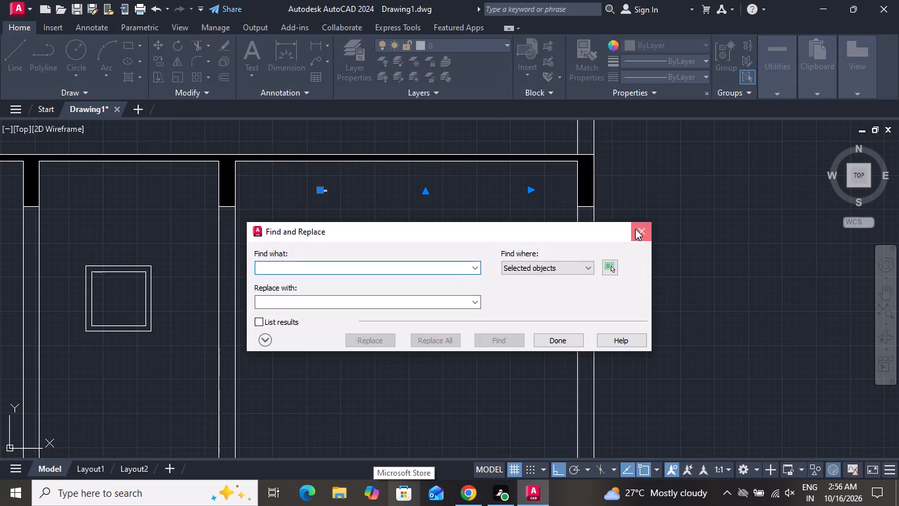
right_click(357, 209)
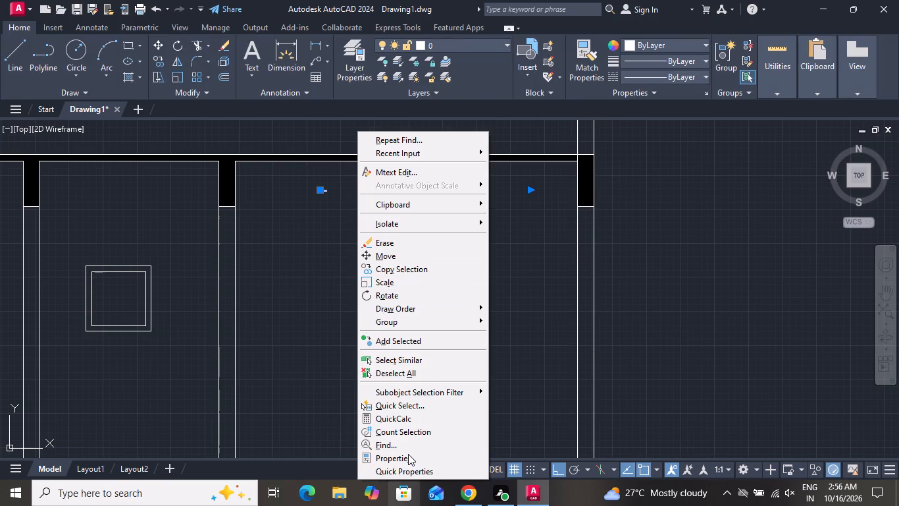
left_click(408, 454)
scroll(85, 176, "down", 2)
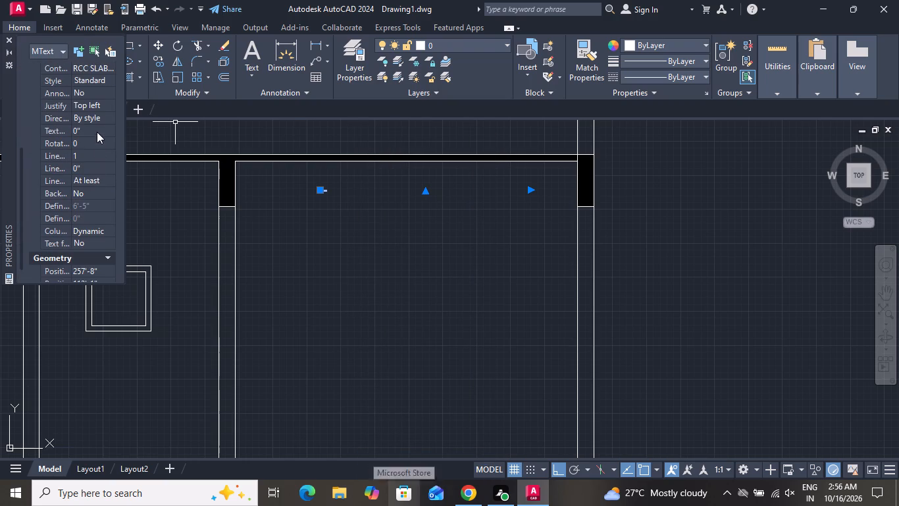
left_click(97, 122)
left_click(95, 130)
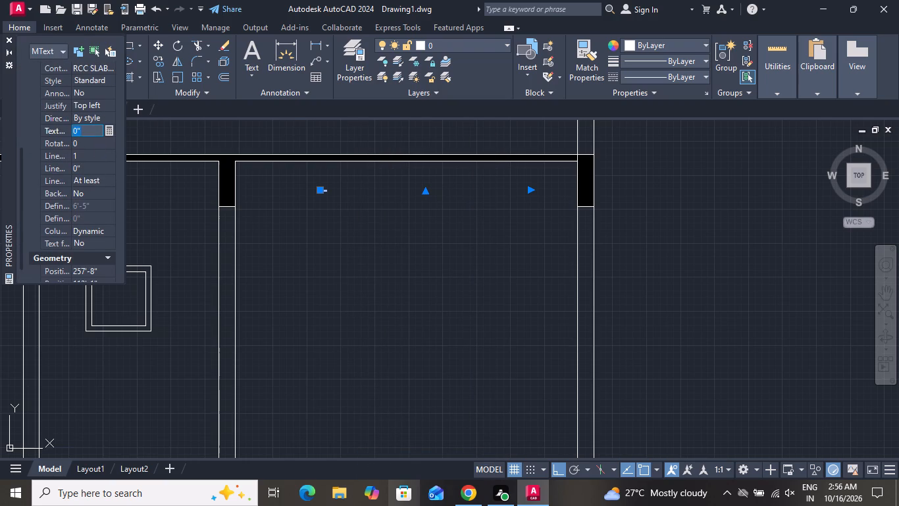
key("BackSpace")
key("BackSpace")
key("9")
key("shift+quotedbl")
key("Return")
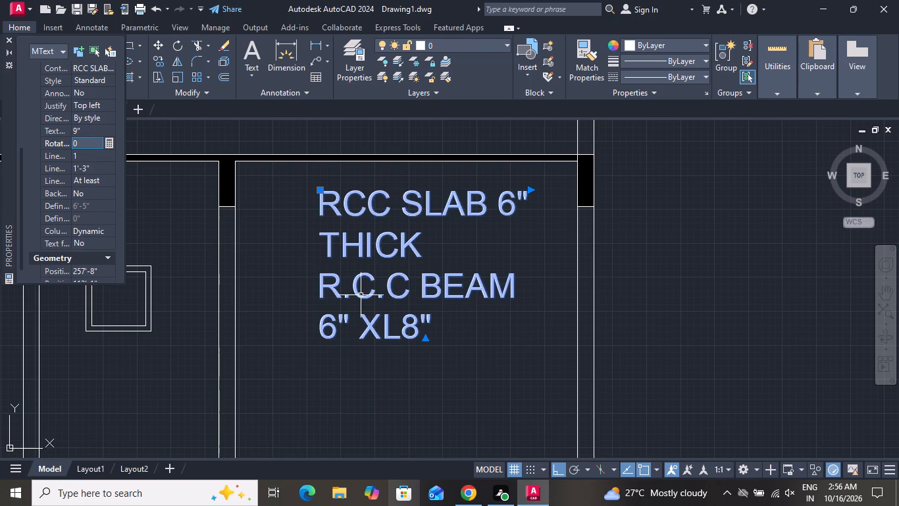
left_click(13, 40)
Widen the slab and beam note's text box to about 11'-11" so each entry fits on one line.
left_click(351, 198)
double_click(350, 198)
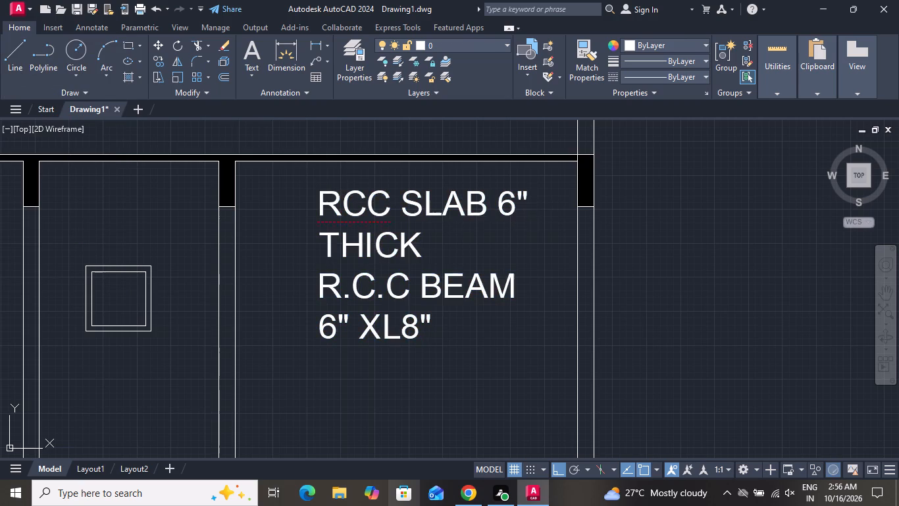
left_click_drag(530, 250, 622, 185)
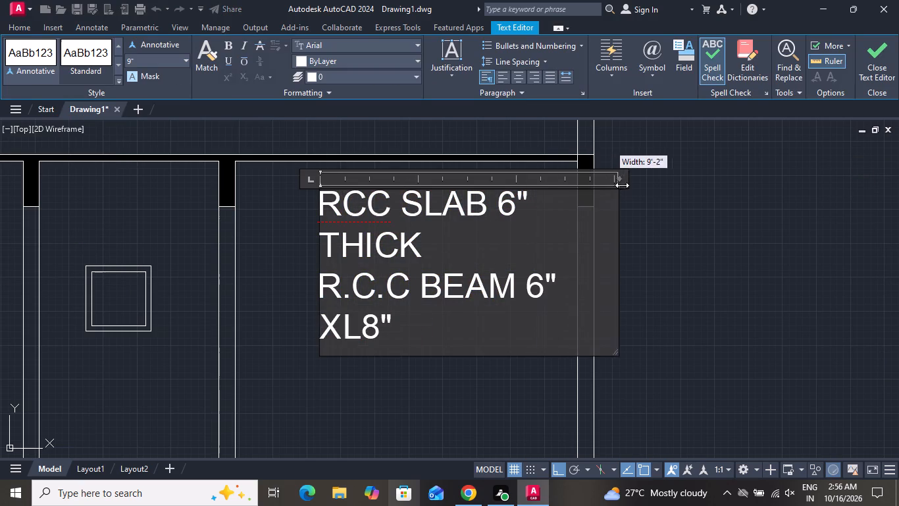
left_click_drag(622, 185, 707, 161)
left_click(767, 225)
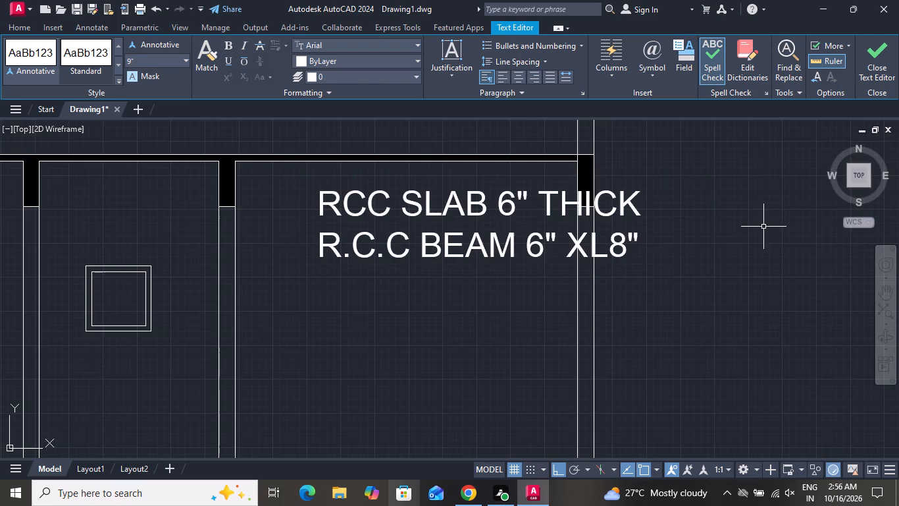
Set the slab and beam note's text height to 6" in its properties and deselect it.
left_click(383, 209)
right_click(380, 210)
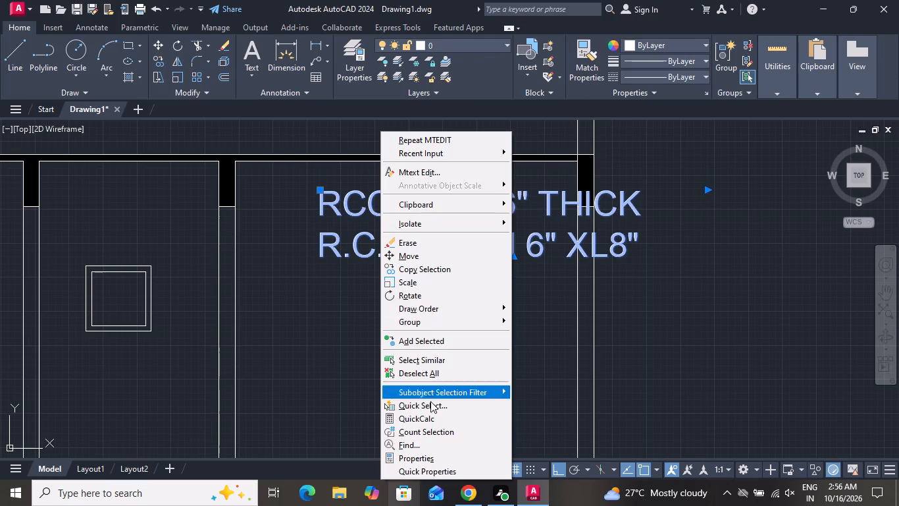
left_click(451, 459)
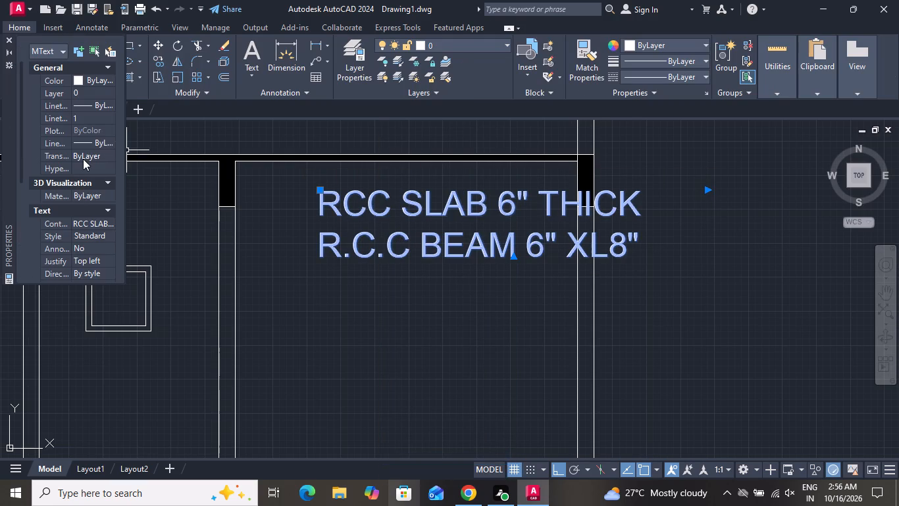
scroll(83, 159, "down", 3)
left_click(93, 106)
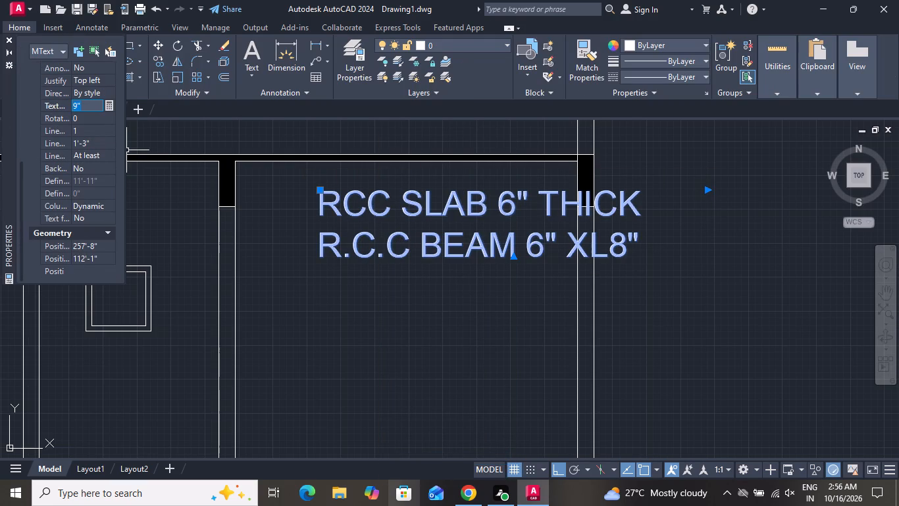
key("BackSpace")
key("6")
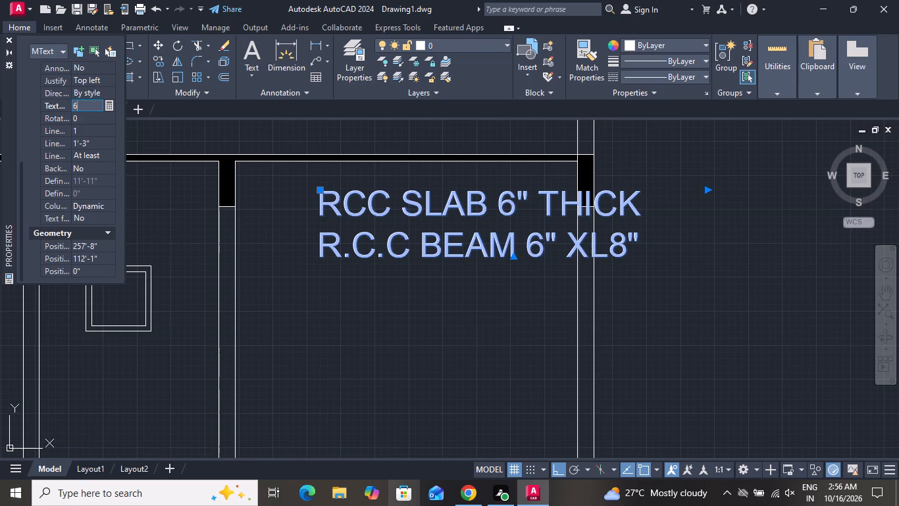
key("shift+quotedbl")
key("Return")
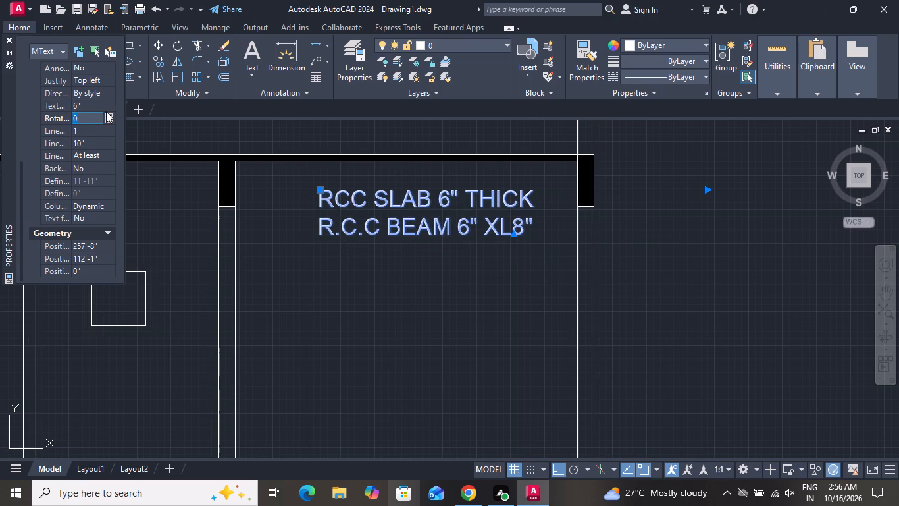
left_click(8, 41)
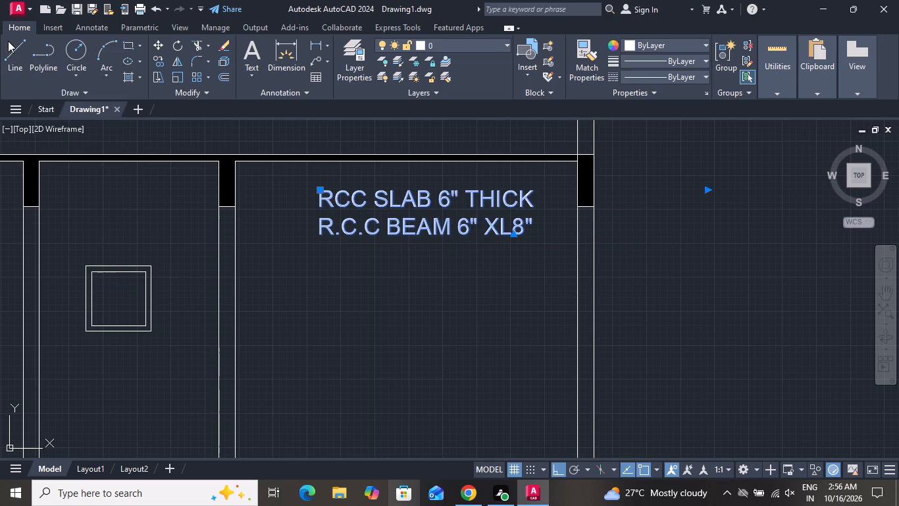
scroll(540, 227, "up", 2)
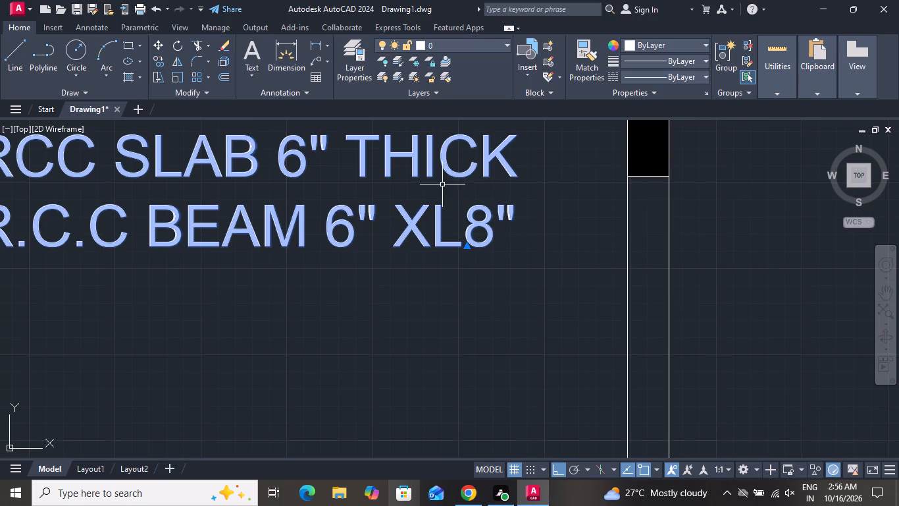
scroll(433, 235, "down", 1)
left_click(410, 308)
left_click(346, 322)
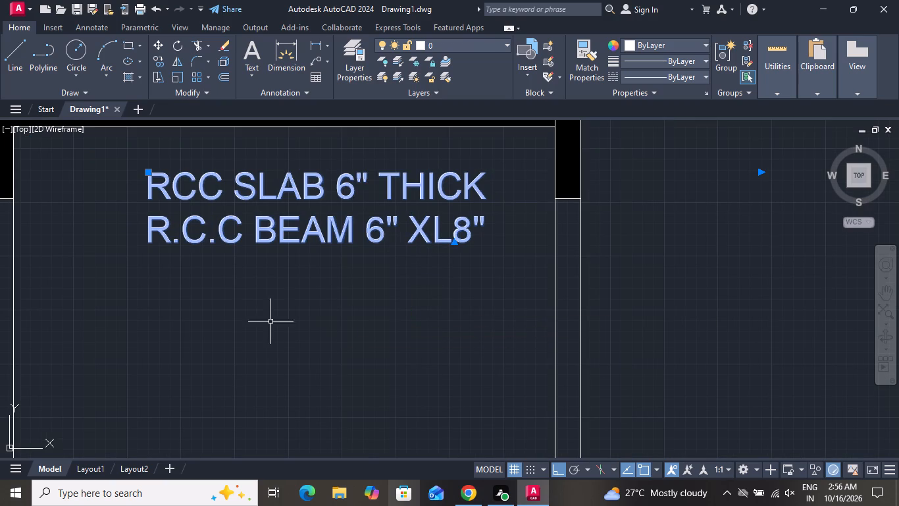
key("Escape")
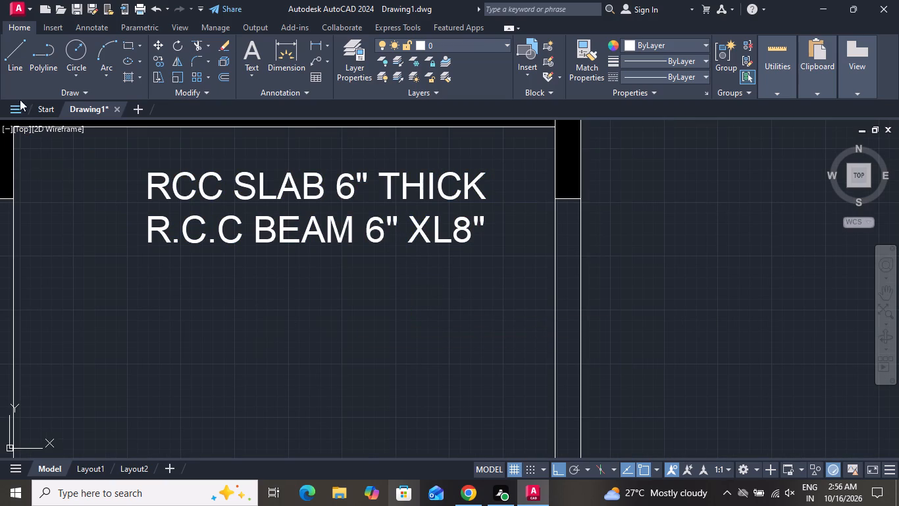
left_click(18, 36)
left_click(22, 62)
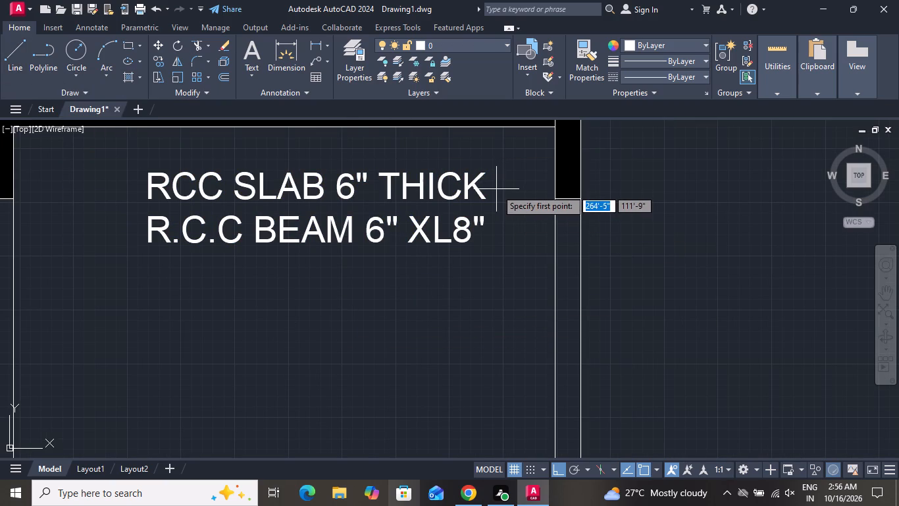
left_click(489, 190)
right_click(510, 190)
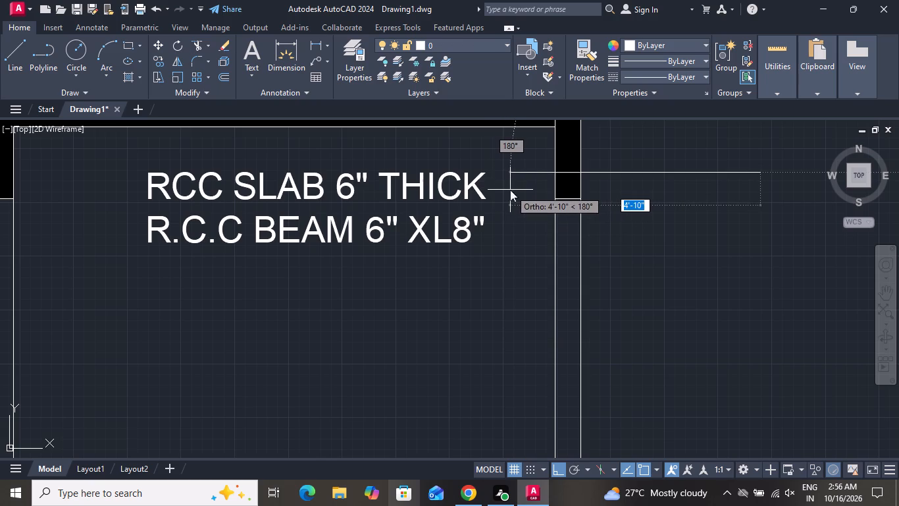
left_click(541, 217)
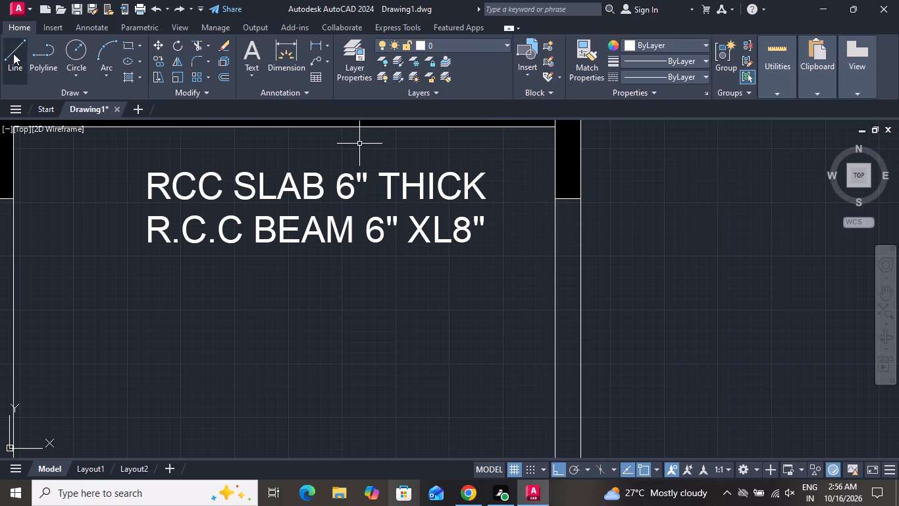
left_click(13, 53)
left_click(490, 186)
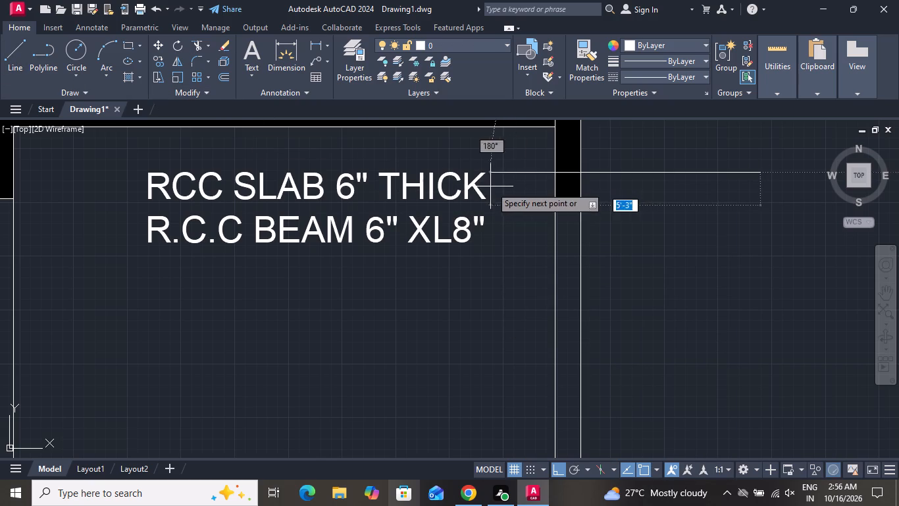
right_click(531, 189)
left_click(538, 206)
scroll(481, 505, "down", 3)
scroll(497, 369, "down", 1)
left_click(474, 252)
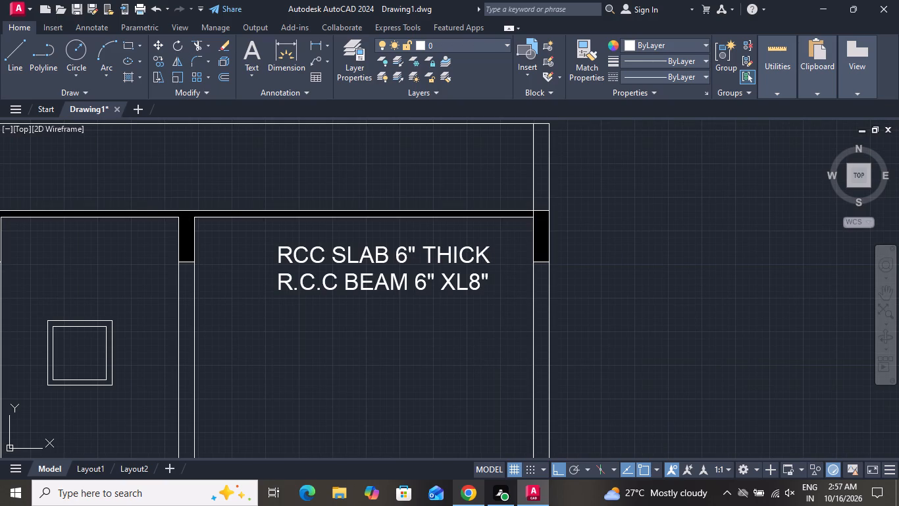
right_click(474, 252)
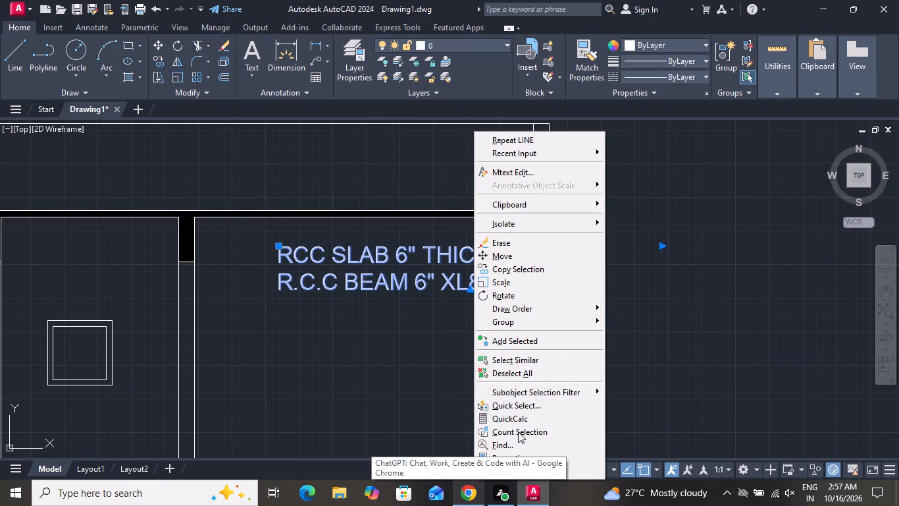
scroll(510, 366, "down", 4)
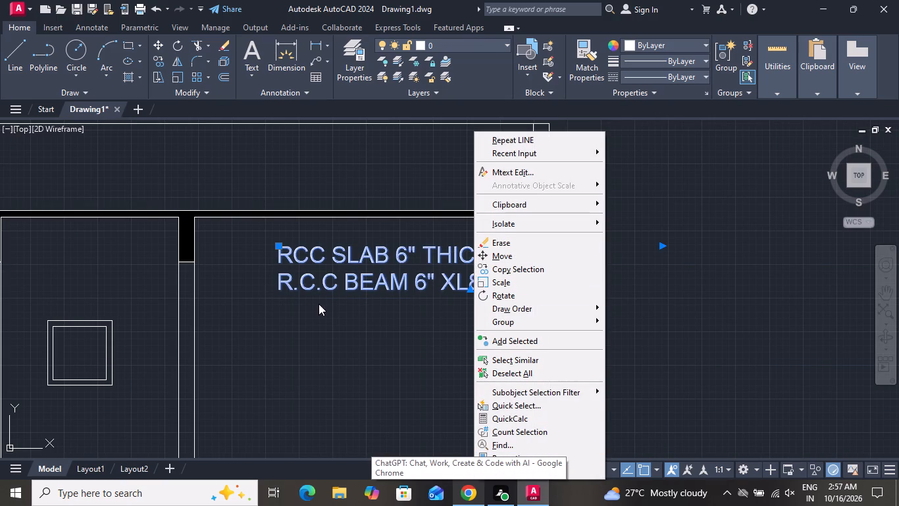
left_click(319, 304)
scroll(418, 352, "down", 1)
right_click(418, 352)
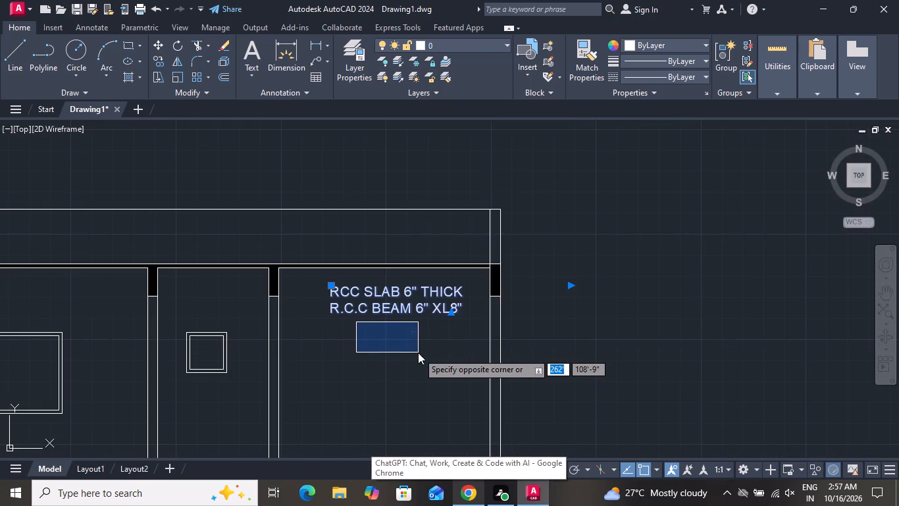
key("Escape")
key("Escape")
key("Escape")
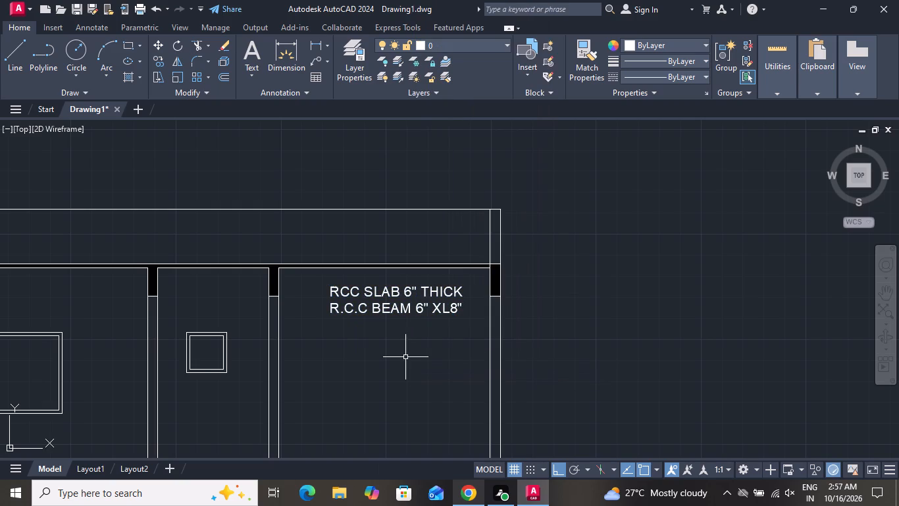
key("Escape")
Set the text height of the slab and beam note to 4" in its properties and deselect it.
scroll(342, 300, "down", 1)
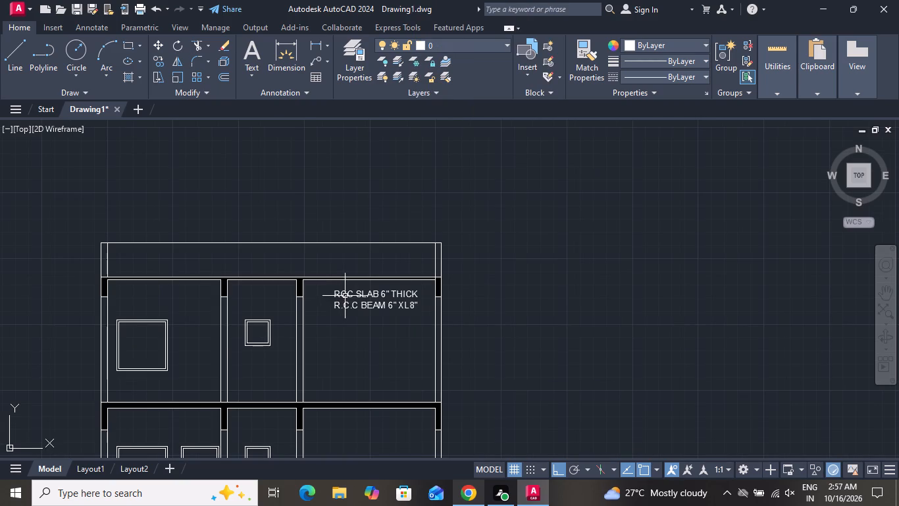
left_click(345, 296)
right_click(345, 296)
left_click(369, 457)
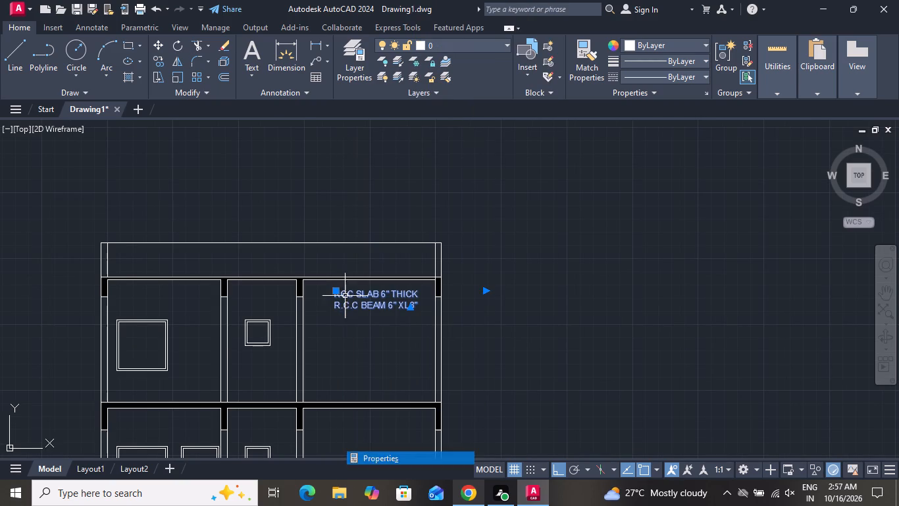
scroll(105, 169, "up", 1)
scroll(87, 196, "down", 2)
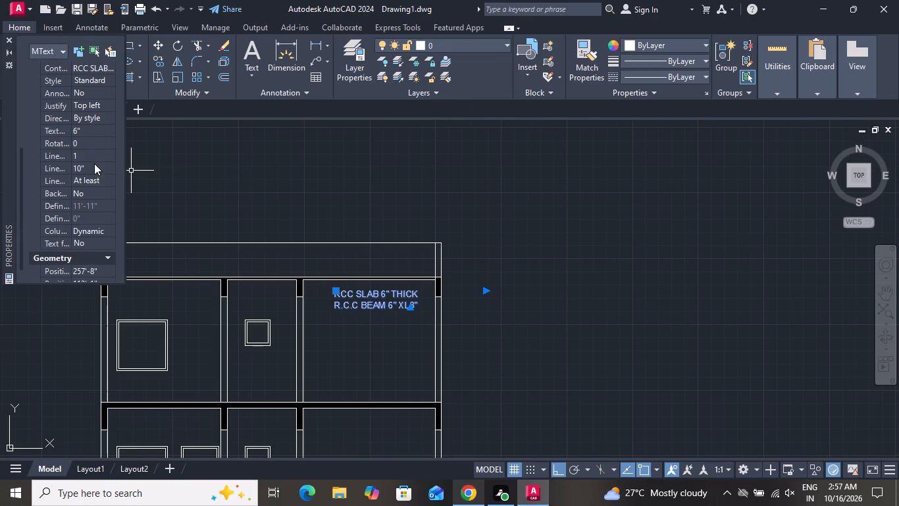
left_click(95, 136)
left_click(95, 133)
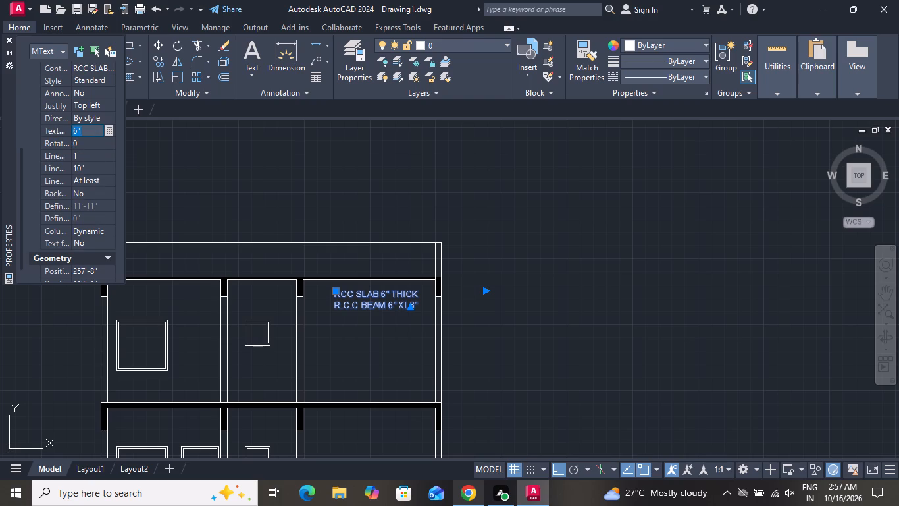
key("BackSpace")
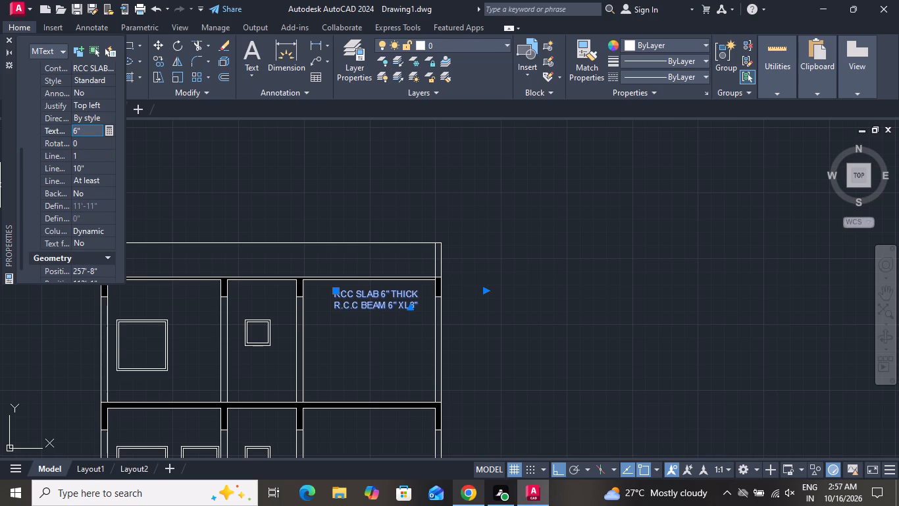
key("BackSpace")
left_click(86, 126)
key("BackSpace")
key("BackSpace")
key("4")
key("shift+quotedbl")
left_click(11, 40)
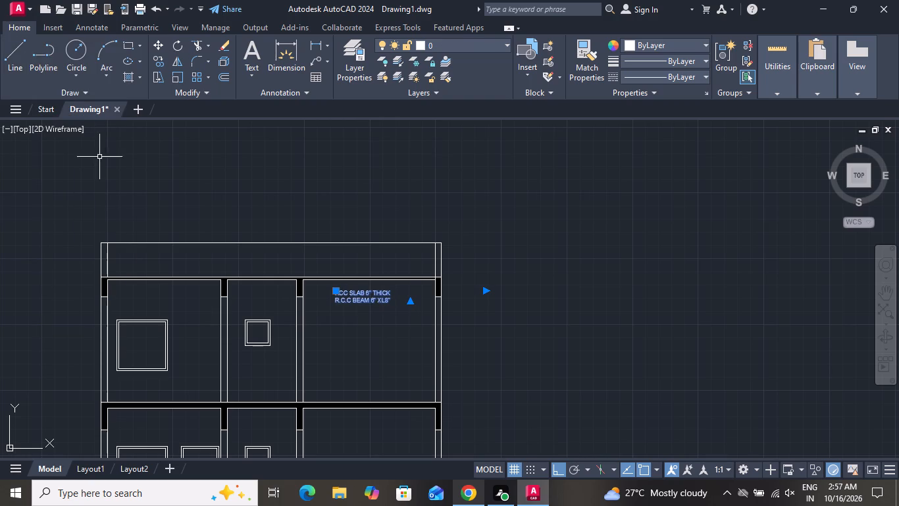
scroll(412, 267, "up", 2)
scroll(409, 277, "down", 1)
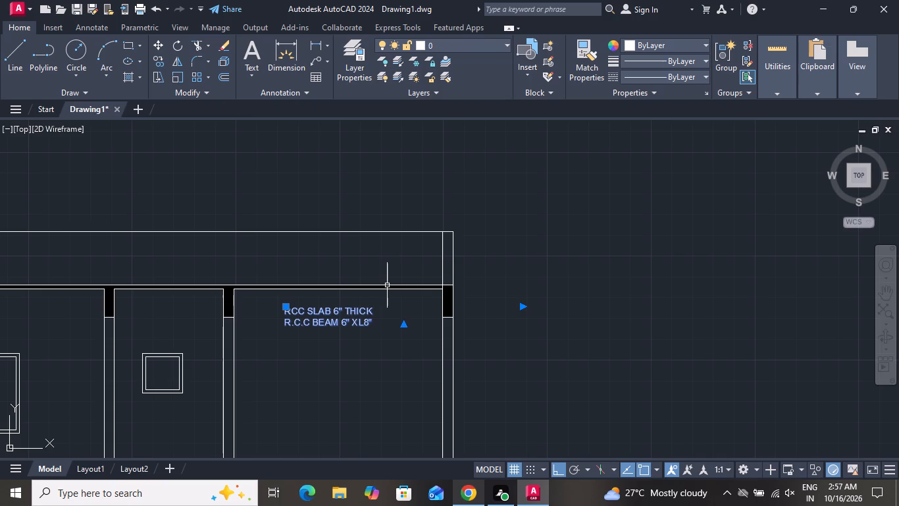
key("Escape")
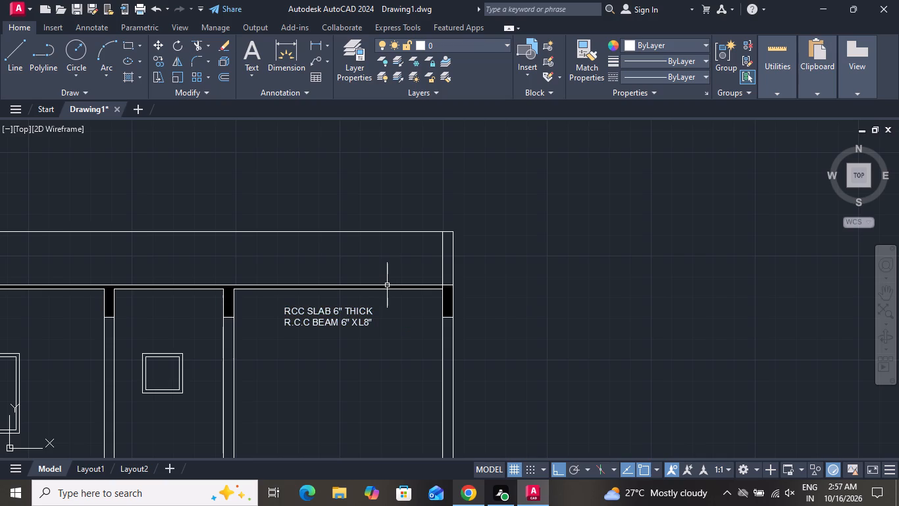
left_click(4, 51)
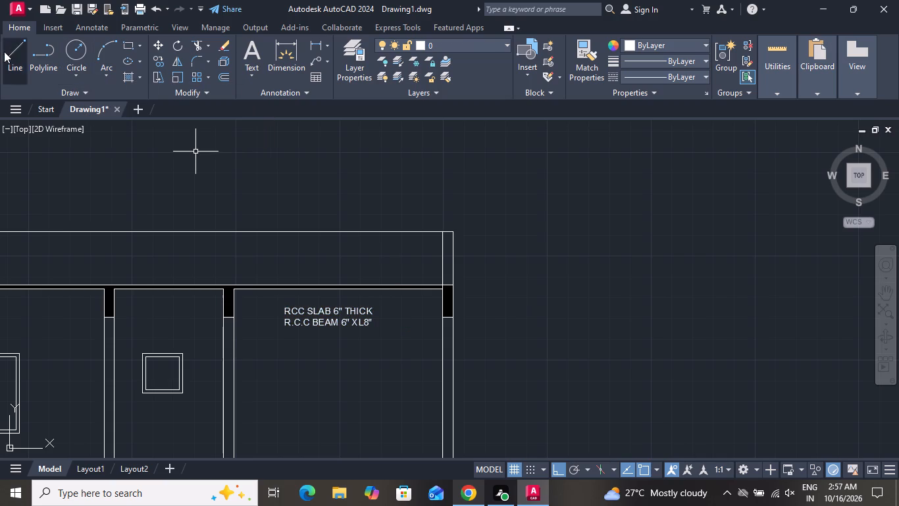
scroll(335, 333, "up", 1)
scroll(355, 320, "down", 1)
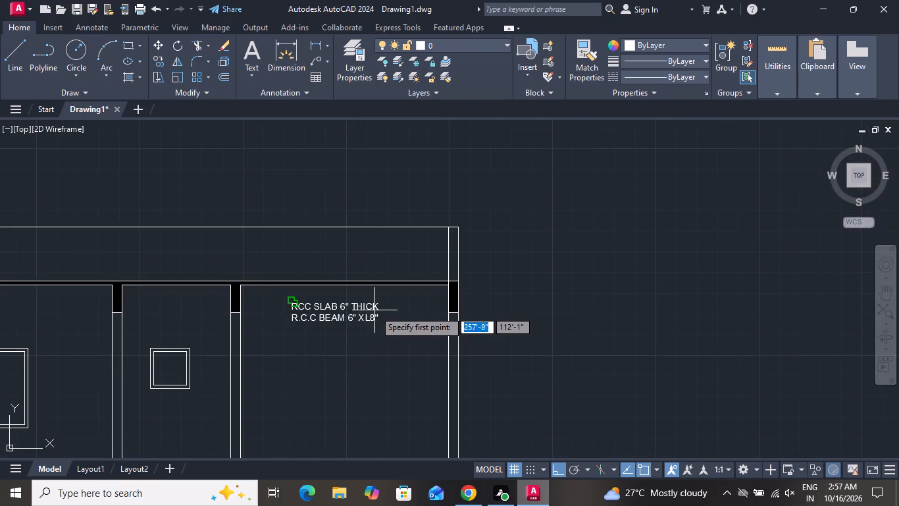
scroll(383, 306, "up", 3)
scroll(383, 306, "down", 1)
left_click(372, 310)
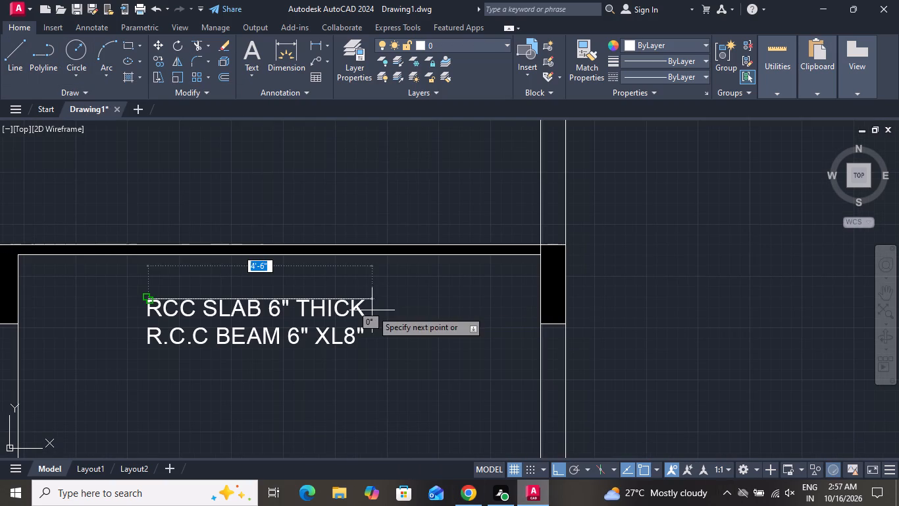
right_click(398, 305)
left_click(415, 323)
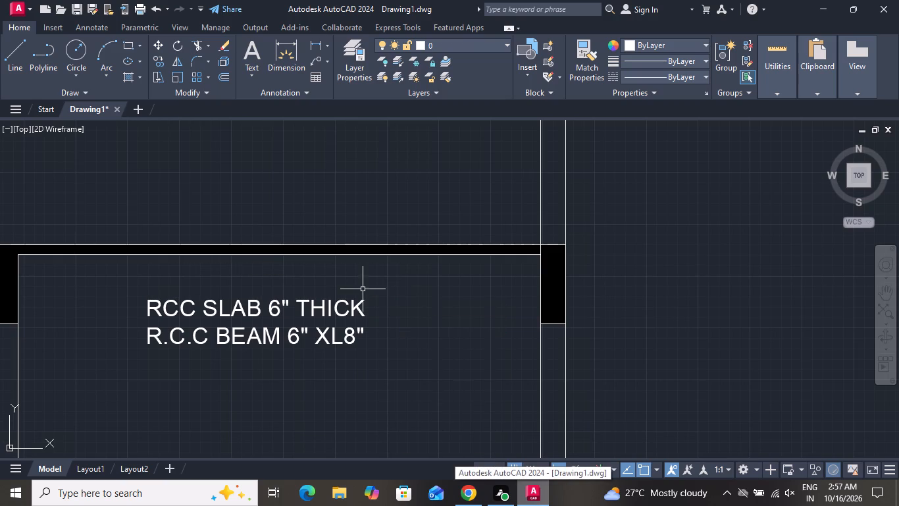
Draw a leader outside the outer wall: a horizontal line about 1'-2" long, an angled line with Ortho off, and a triangular arrowhead.
left_click(11, 53)
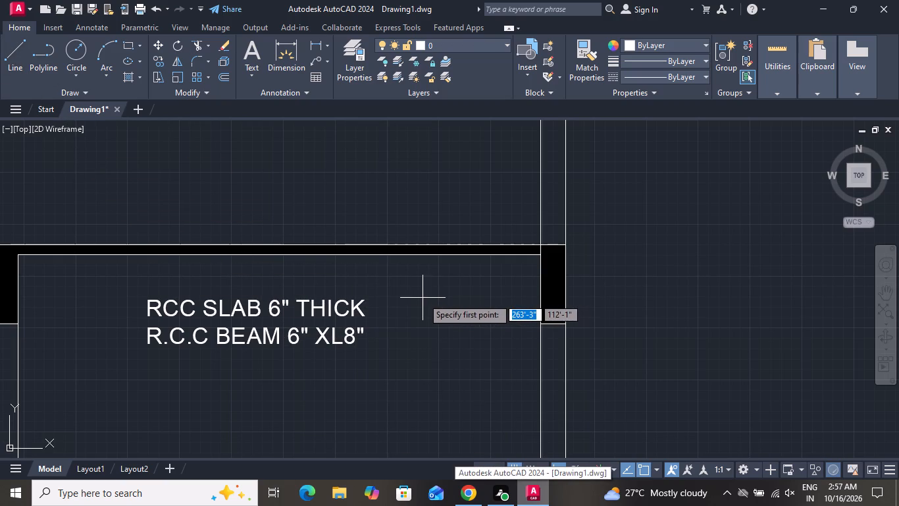
left_click(607, 288)
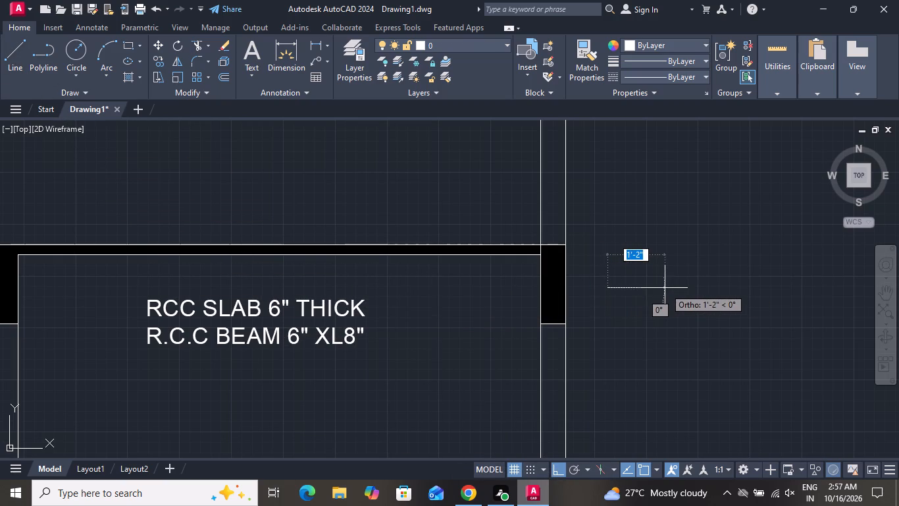
left_click(662, 289)
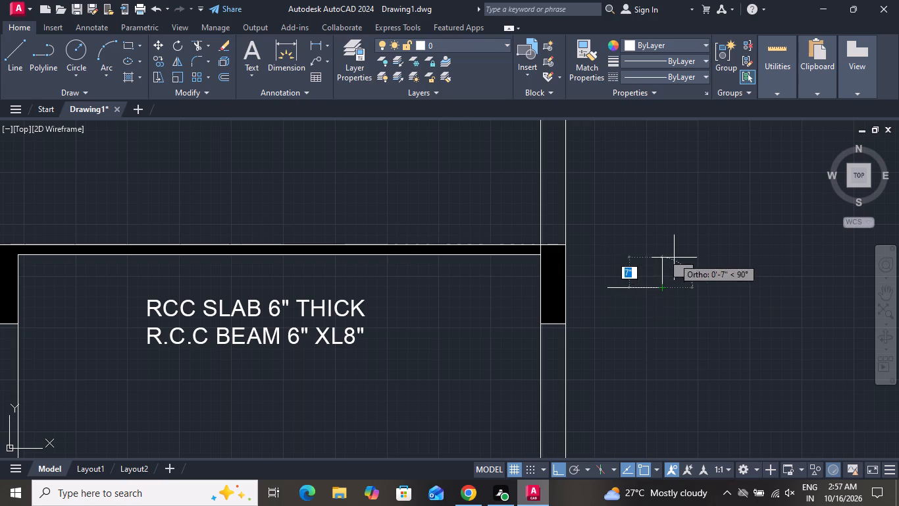
left_click(562, 464)
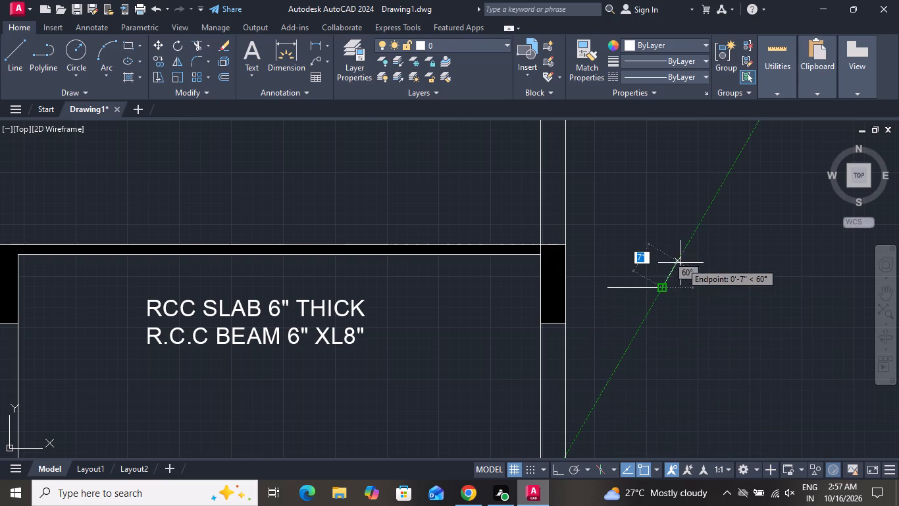
left_click(682, 254)
left_click(663, 248)
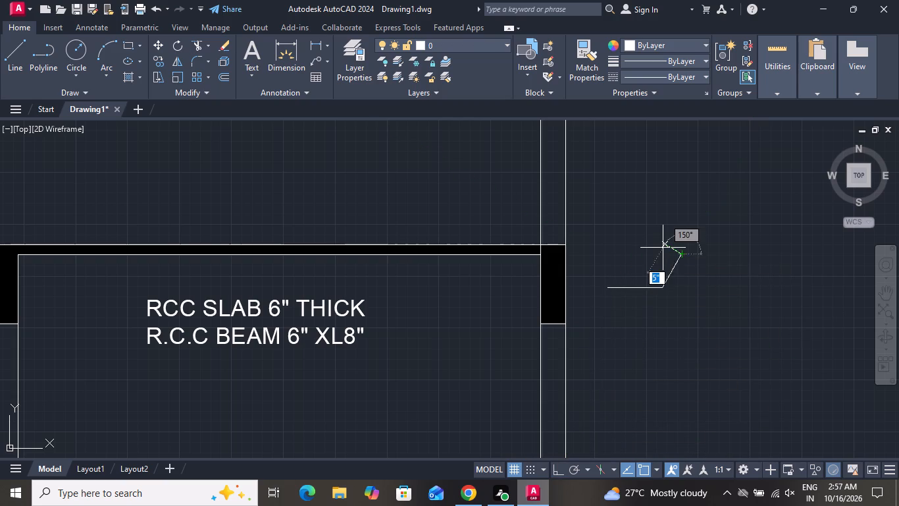
left_click(699, 271)
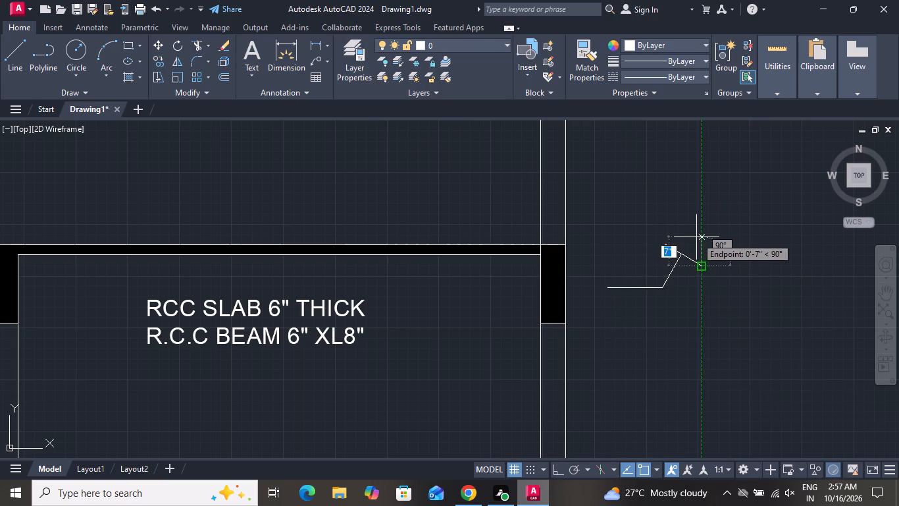
left_click(696, 237)
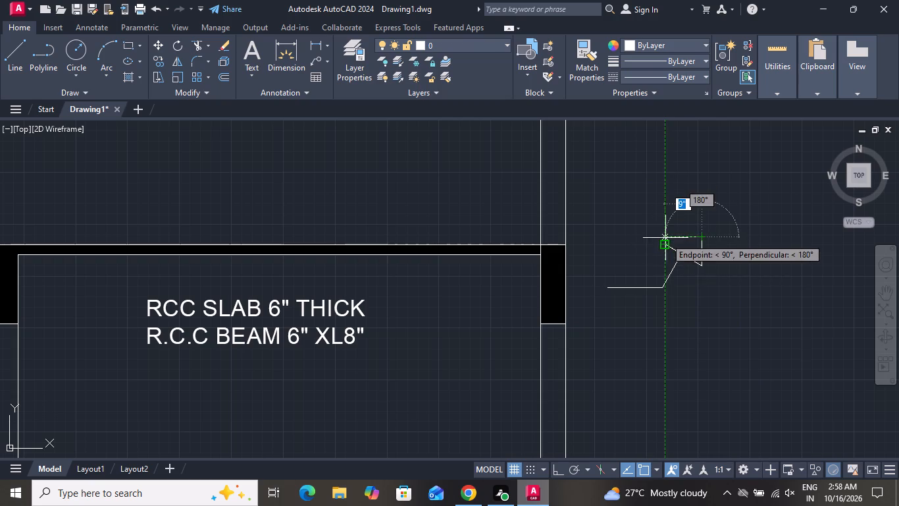
left_click(666, 245)
right_click(666, 245)
left_click(685, 264)
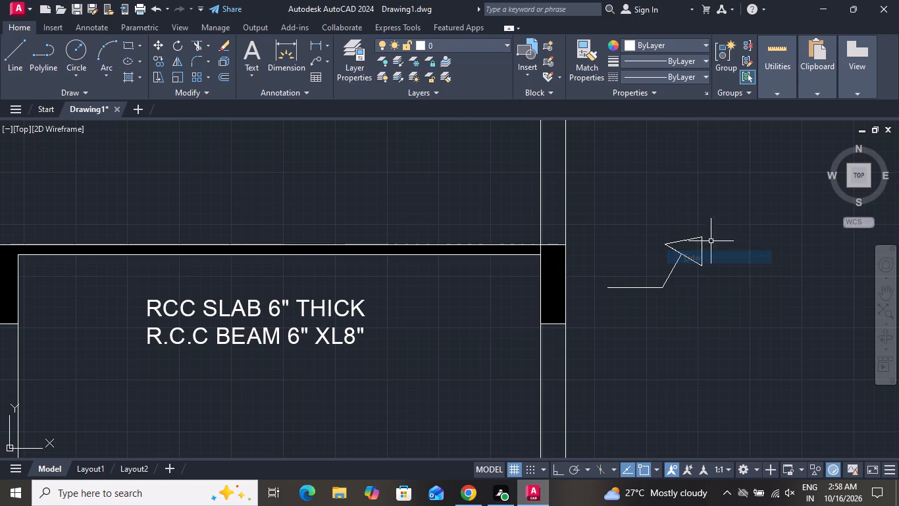
Move the whole leader arrow about 3'-5" left and 6" down, into the room beside the slab and beam note.
left_click_drag(717, 228, 701, 264)
left_click(607, 323)
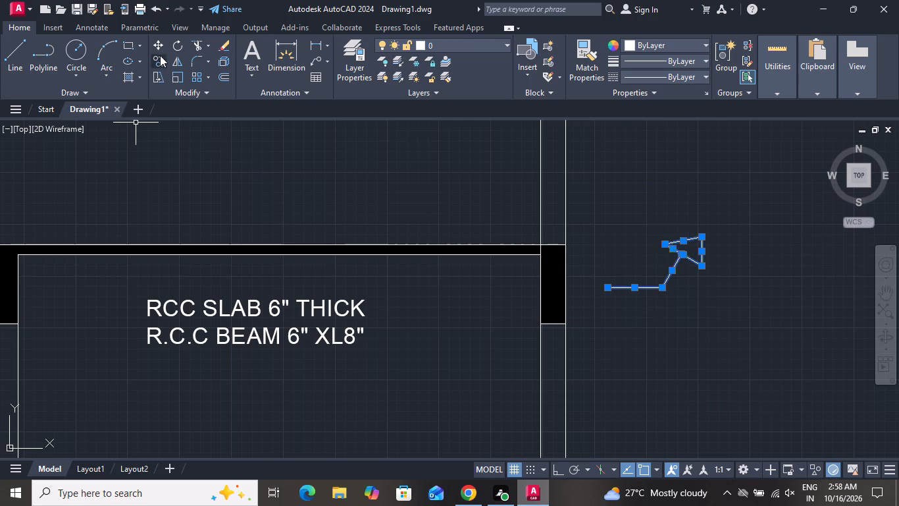
left_click(158, 49)
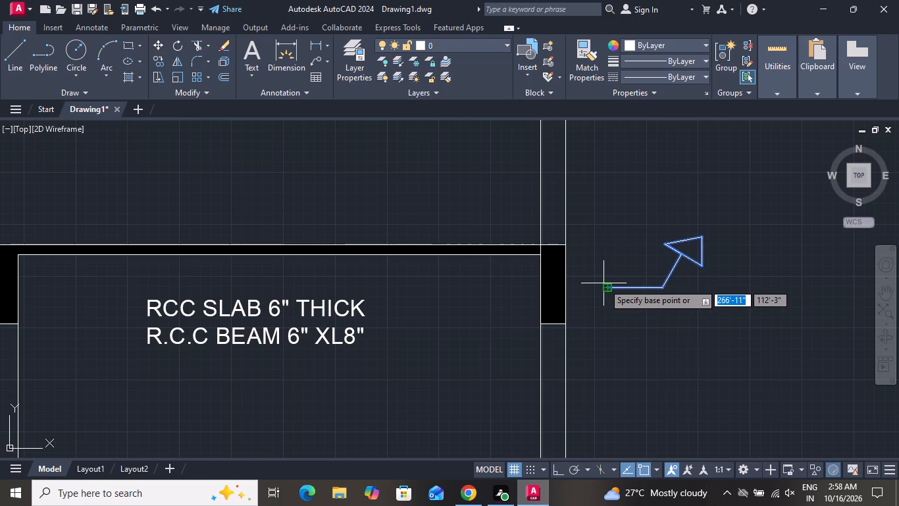
left_click(604, 283)
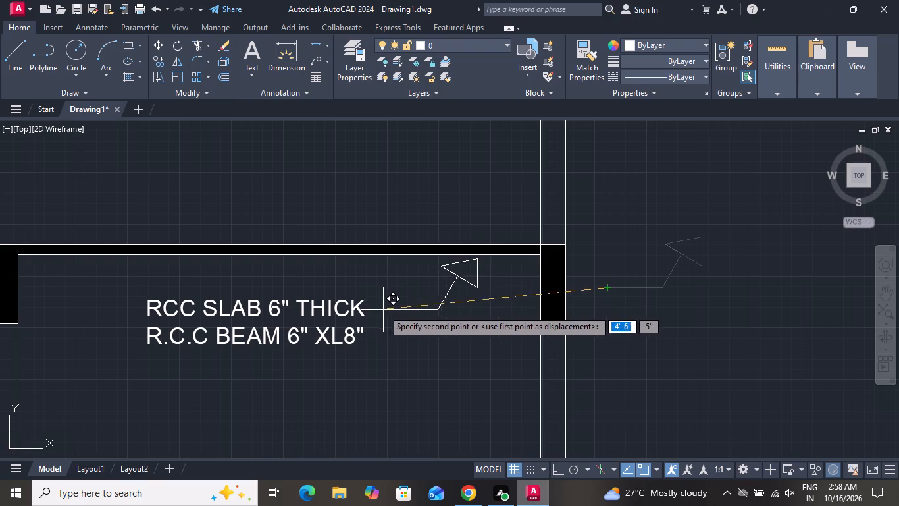
left_click(437, 314)
Copy the leader arrow about 9" down and 2" right to give the beam entry its own leader.
left_click(432, 314)
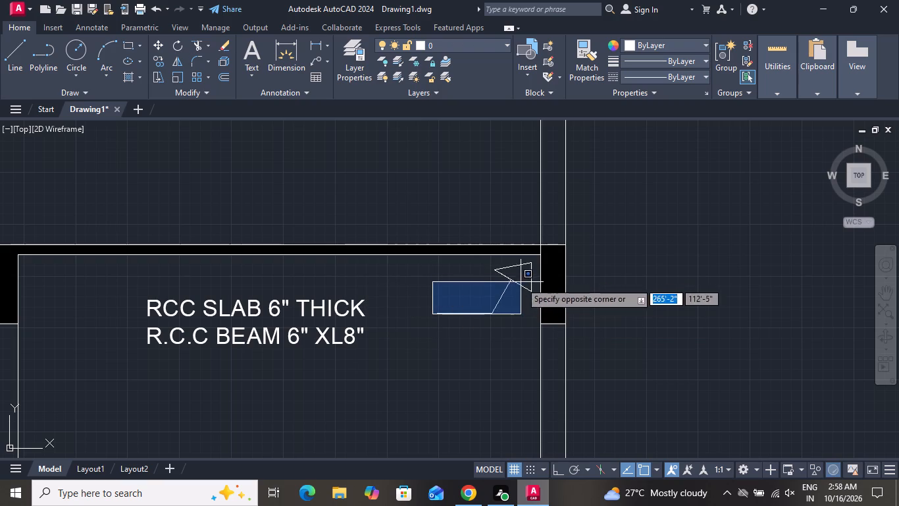
left_click(529, 278)
left_click_drag(525, 259, 520, 283)
left_click(513, 327)
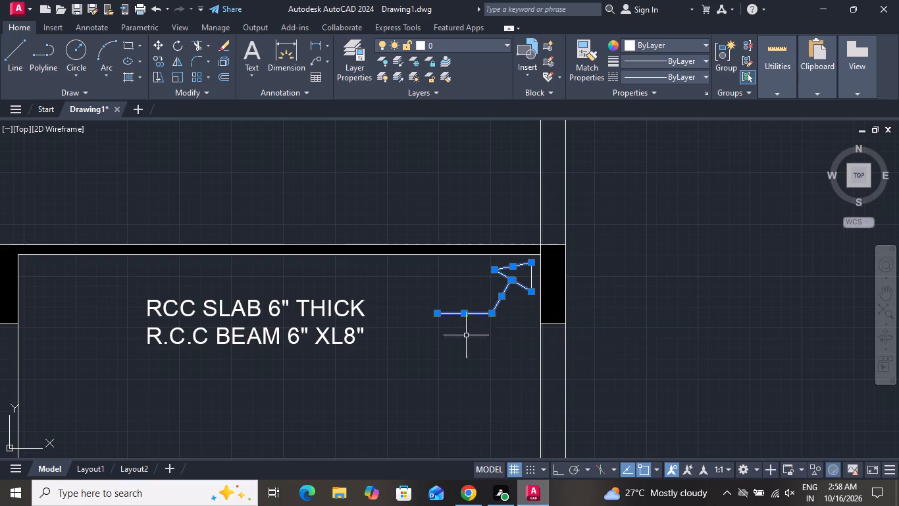
scroll(525, 279, "up", 1)
scroll(527, 279, "down", 1)
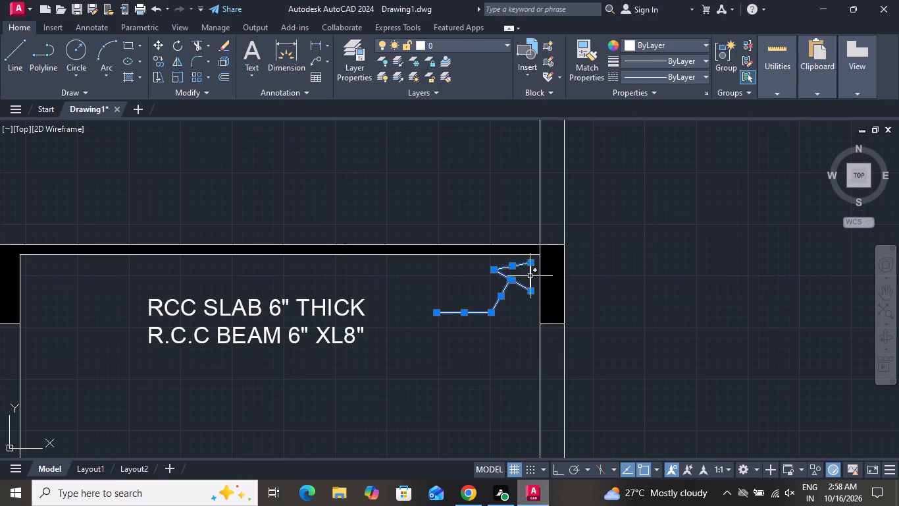
left_click_drag(535, 273, 528, 280)
left_click(520, 289)
left_click_drag(155, 63, 158, 70)
left_click(159, 57)
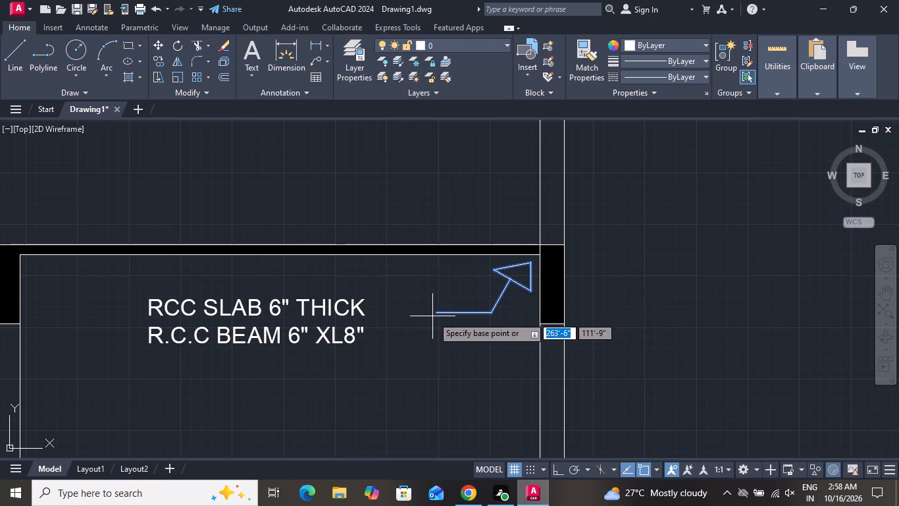
left_click(434, 307)
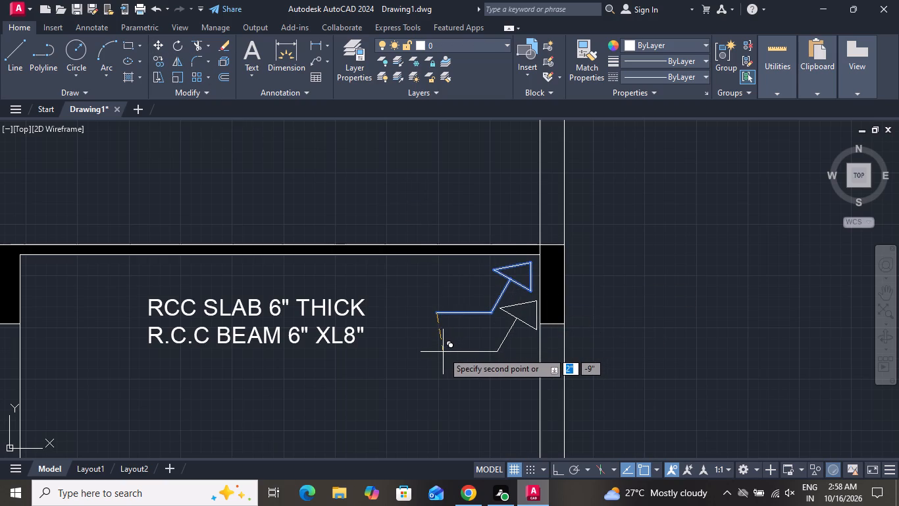
left_click(443, 352)
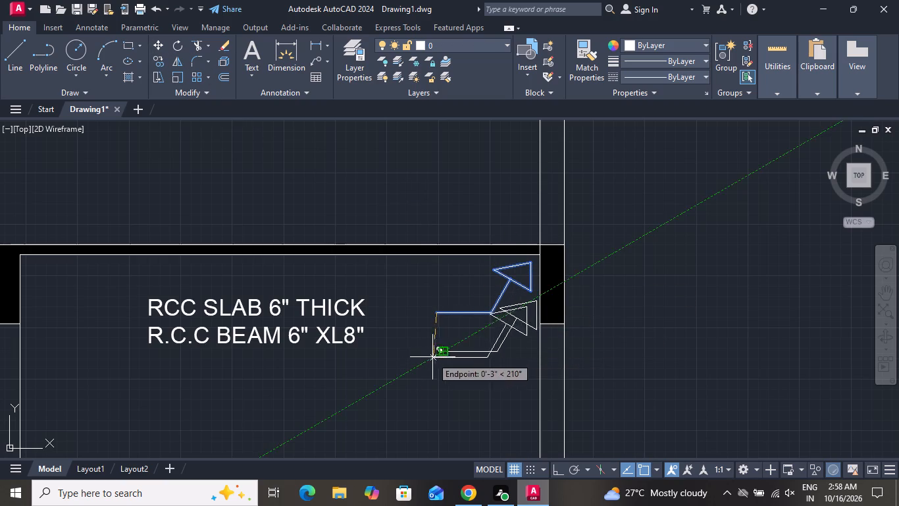
right_click(426, 363)
left_click(451, 197)
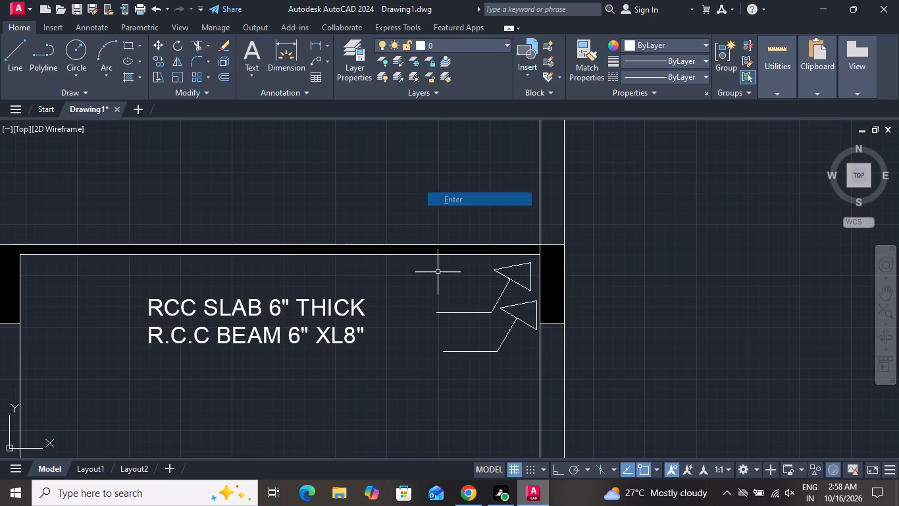
Move the slab and beam note about 1'-5" right and 3" down so it sits against the two leader lines.
left_click(382, 295)
left_click(131, 377)
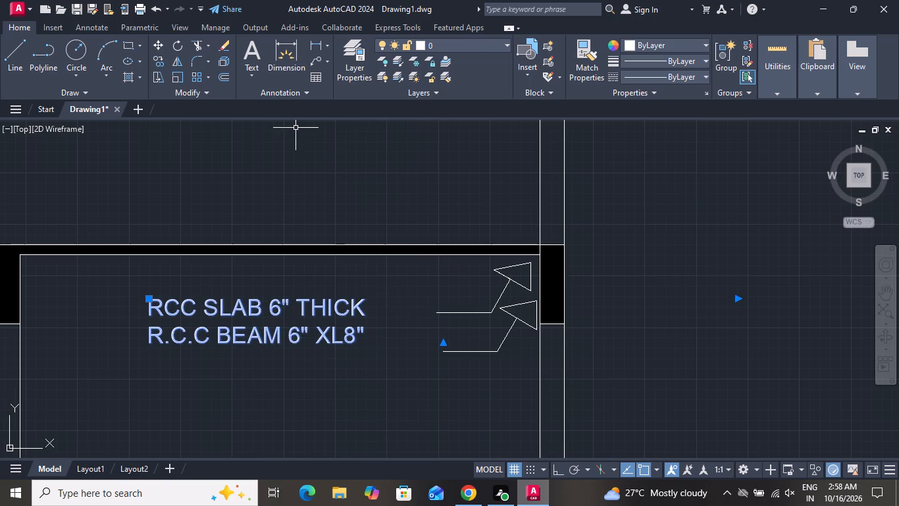
left_click(159, 48)
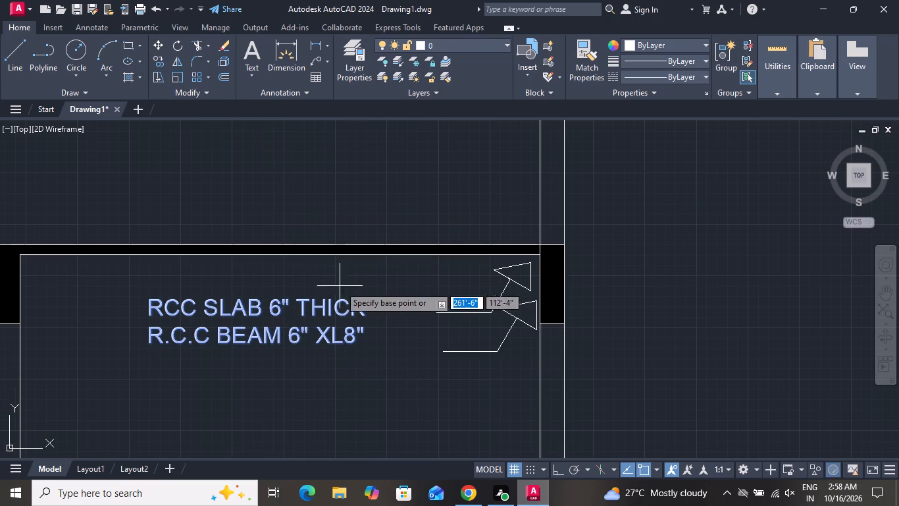
left_click(361, 300)
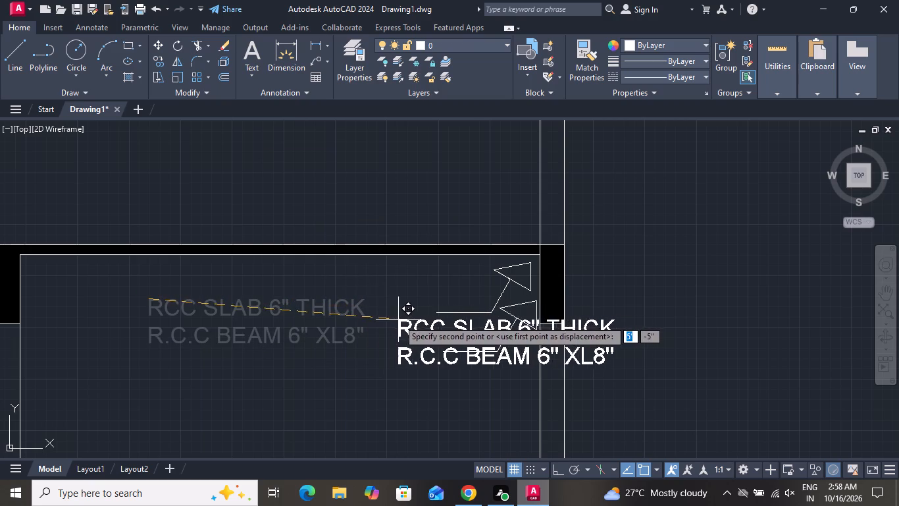
left_click(218, 312)
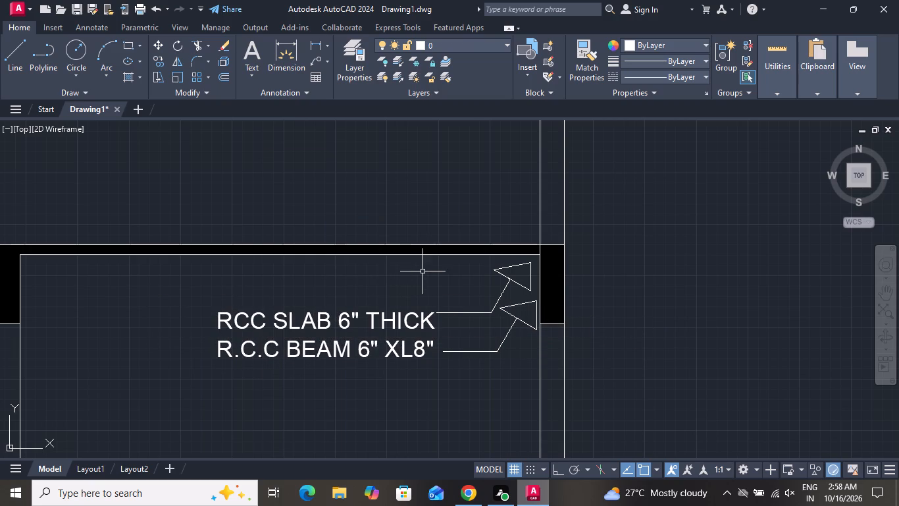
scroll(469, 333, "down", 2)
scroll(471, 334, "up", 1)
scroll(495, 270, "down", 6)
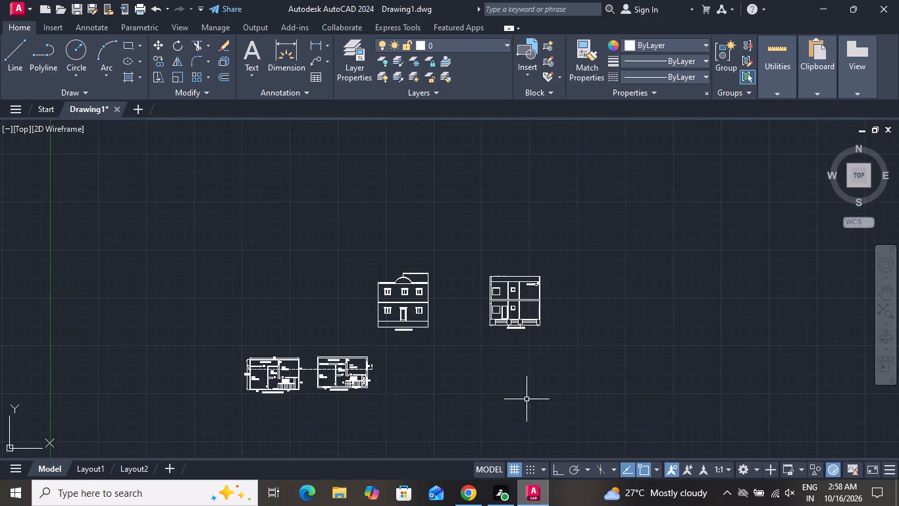
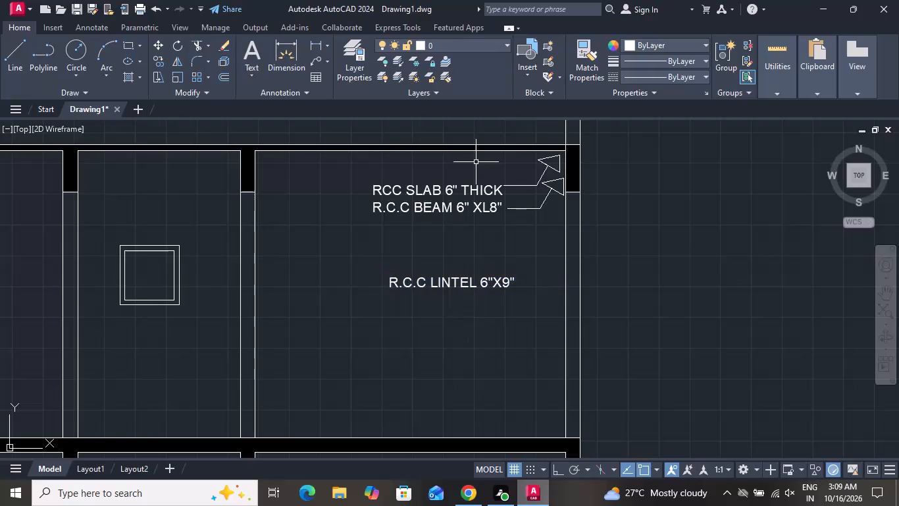
Move the R.C.C LINTEL 6"X9" text up and slightly right, closer beneath the slab and beam notes on the upper floor.
left_click(446, 284)
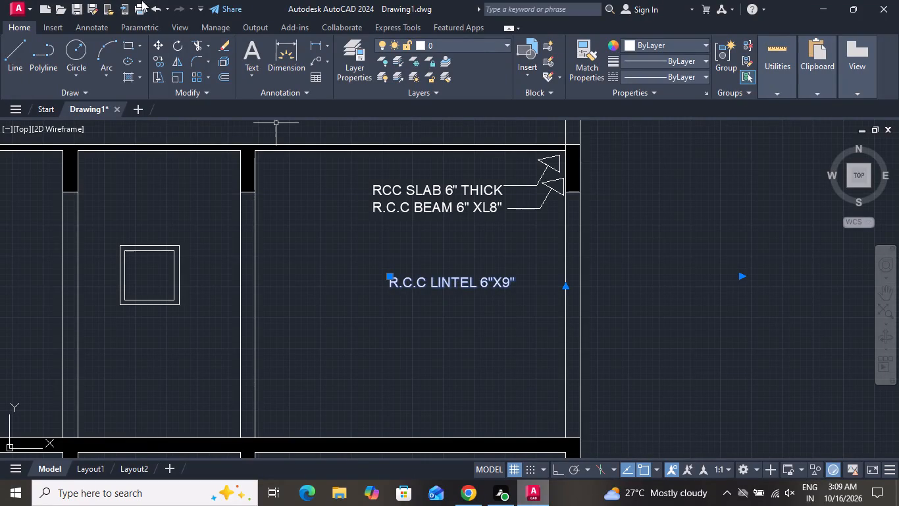
left_click(159, 47)
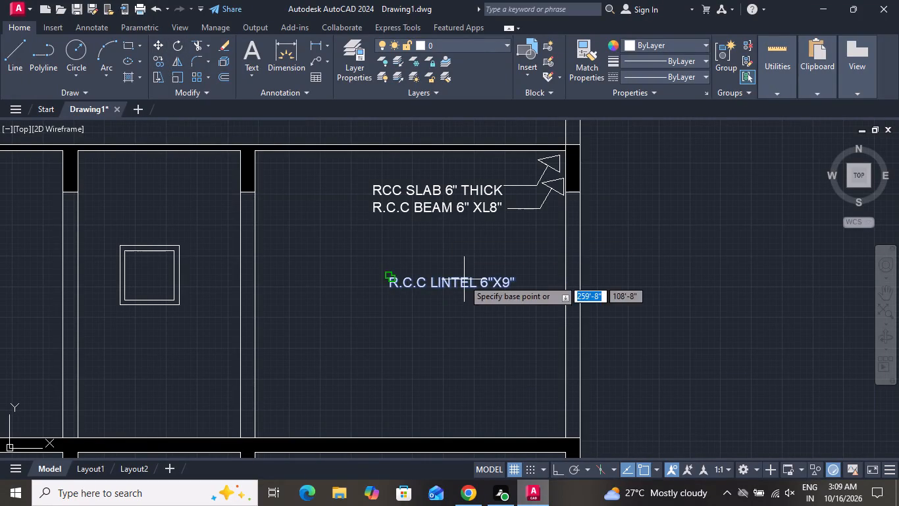
left_click(456, 287)
left_click(411, 248)
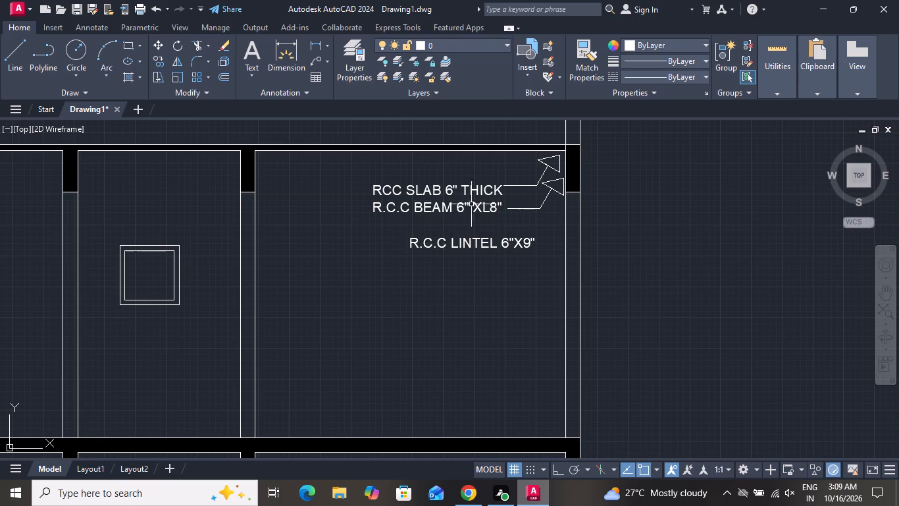
Copy the RCC slab and R.C.C beam notes with their leader lines and arrowheads to the lower floor, just below its slab.
left_click(538, 171)
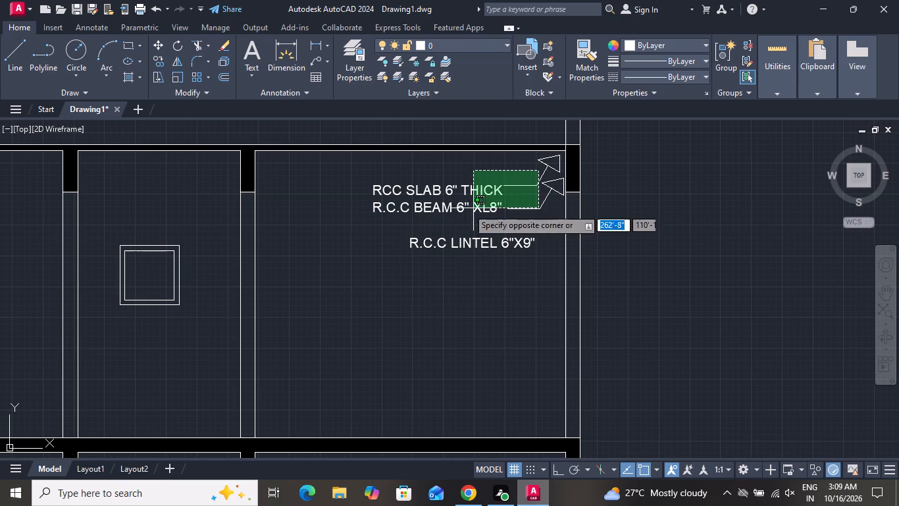
left_click(371, 219)
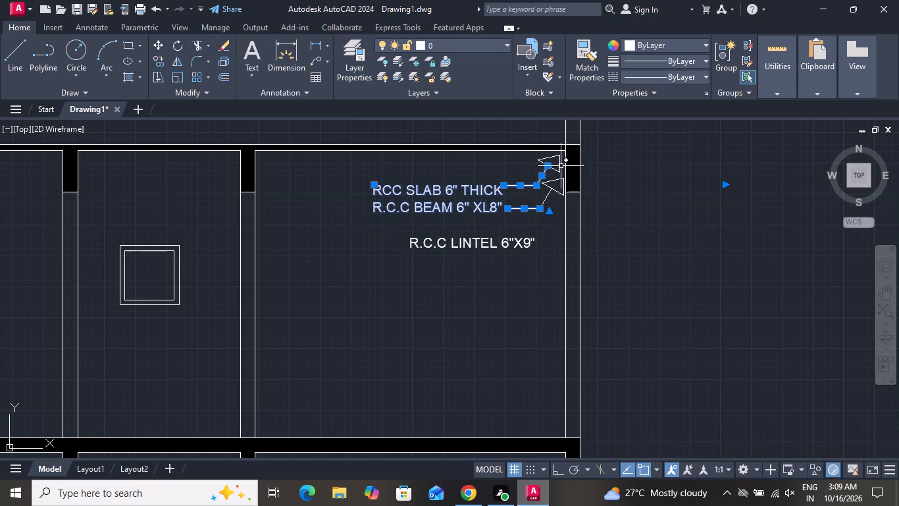
scroll(559, 158, "up", 1)
scroll(559, 158, "down", 1)
scroll(557, 157, "up", 3)
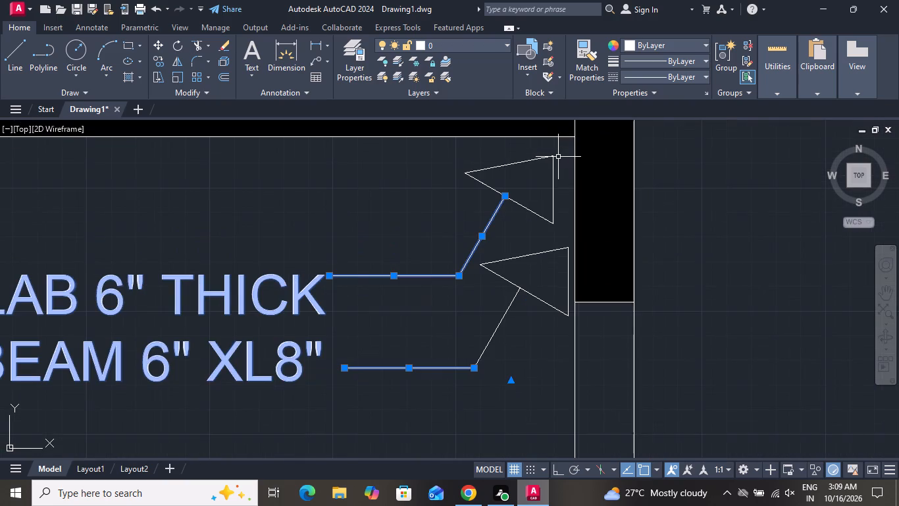
left_click_drag(558, 157, 558, 165)
left_click(471, 323)
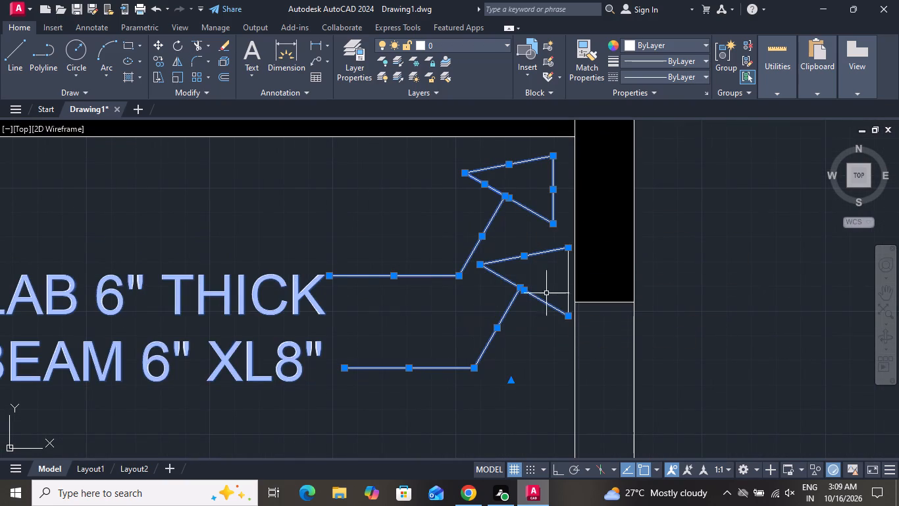
left_click(567, 283)
scroll(354, 229, "down", 2)
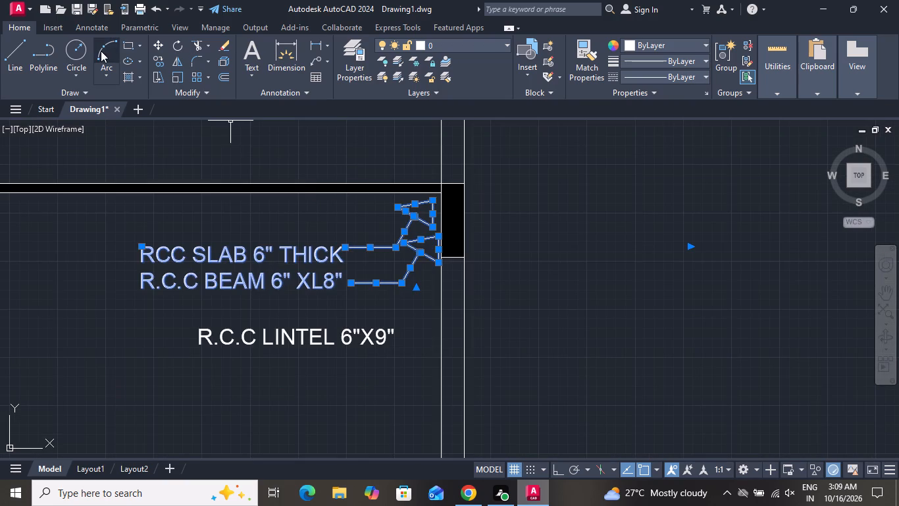
left_click(157, 57)
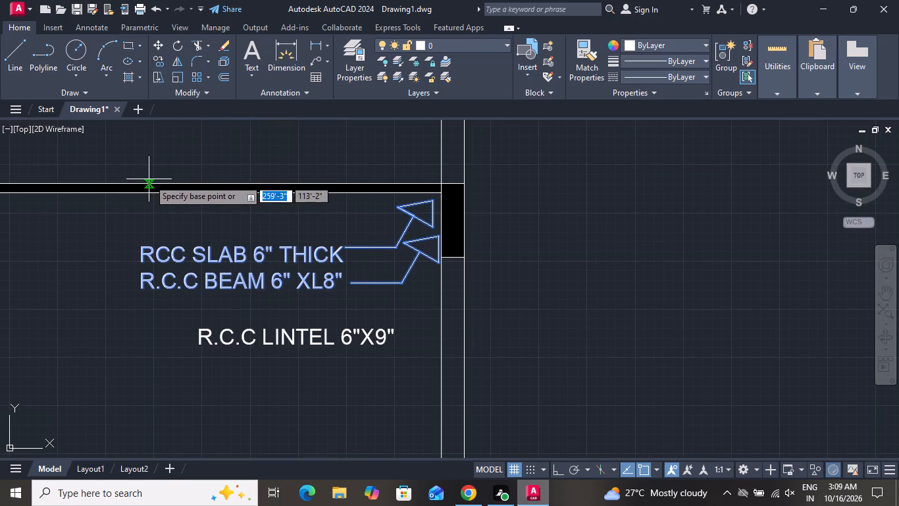
left_click(140, 250)
scroll(164, 200, "down", 1)
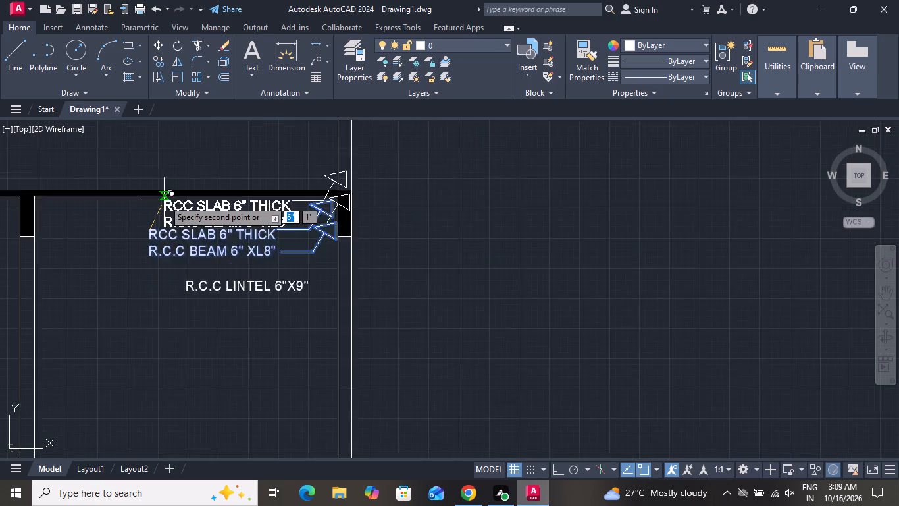
scroll(164, 200, "down", 2)
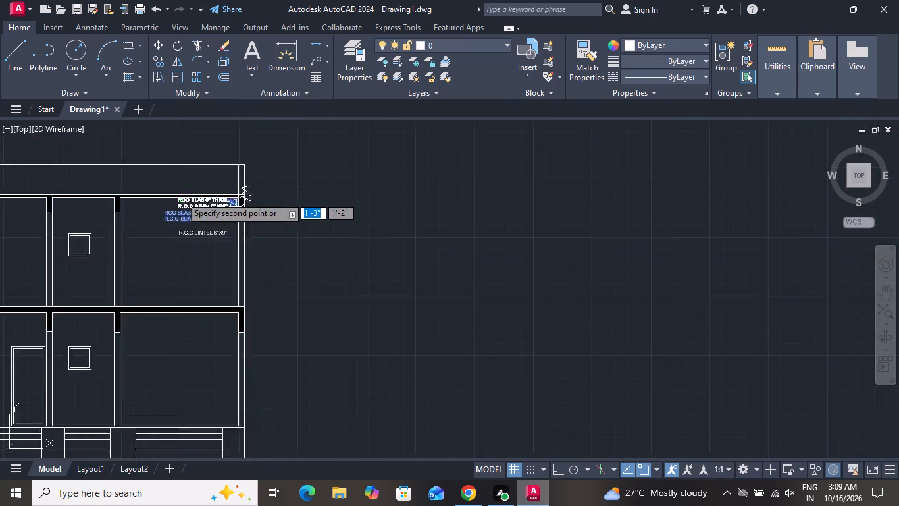
scroll(181, 196, "up", 1)
scroll(163, 248, "down", 1)
scroll(163, 248, "up", 1)
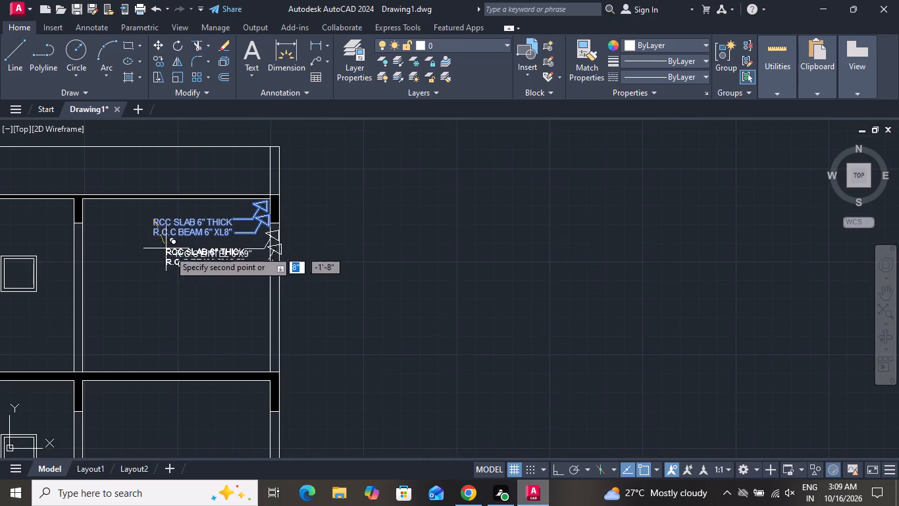
scroll(149, 316, "down", 3)
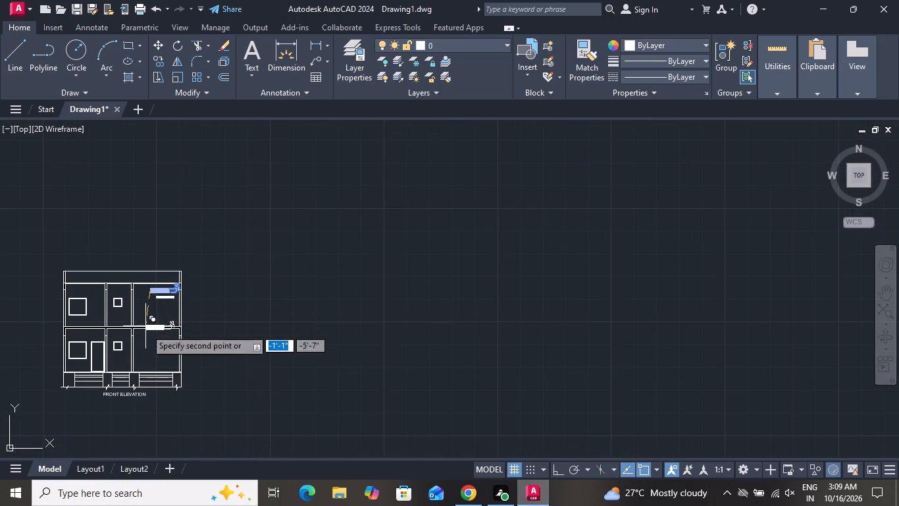
scroll(148, 363, "up", 1)
scroll(148, 363, "down", 1)
scroll(148, 363, "up", 1)
scroll(148, 363, "down", 1)
scroll(147, 327, "up", 1)
scroll(147, 327, "down", 1)
scroll(147, 327, "up", 3)
scroll(136, 367, "down", 1)
scroll(136, 367, "up", 3)
scroll(136, 367, "down", 1)
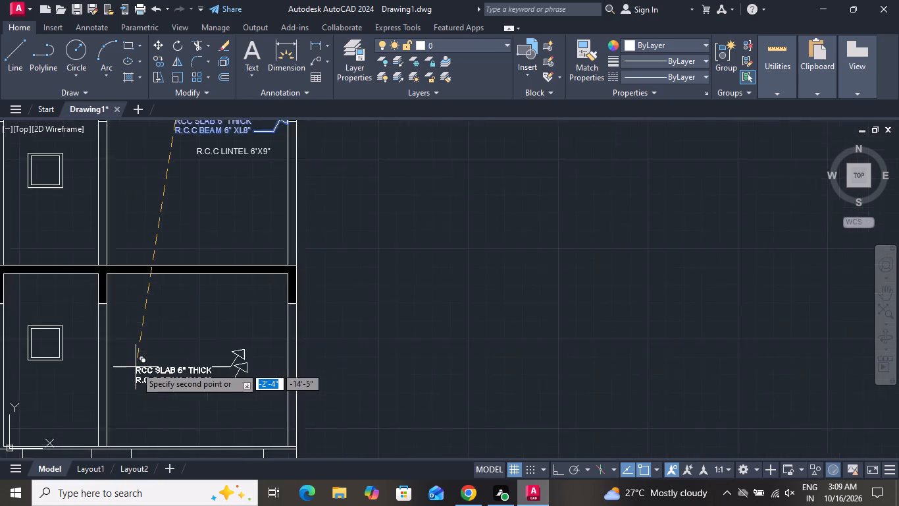
left_click(172, 296)
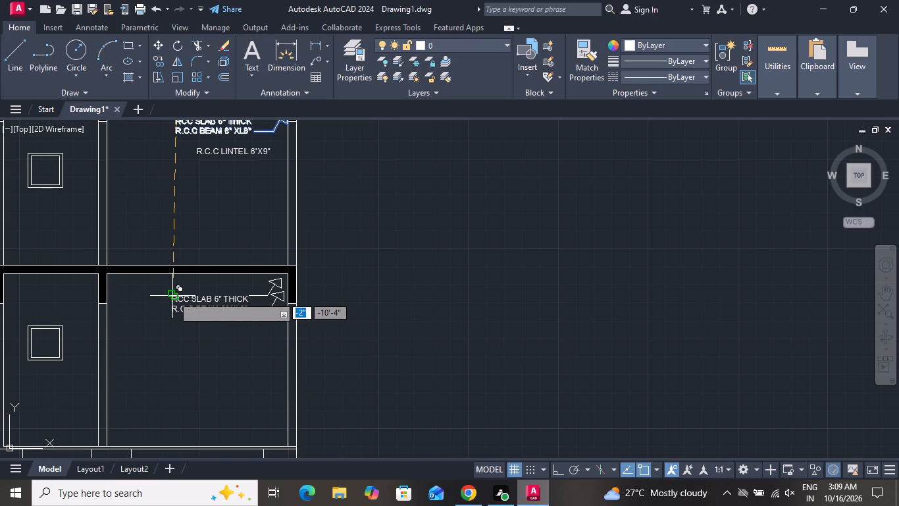
right_click(159, 322)
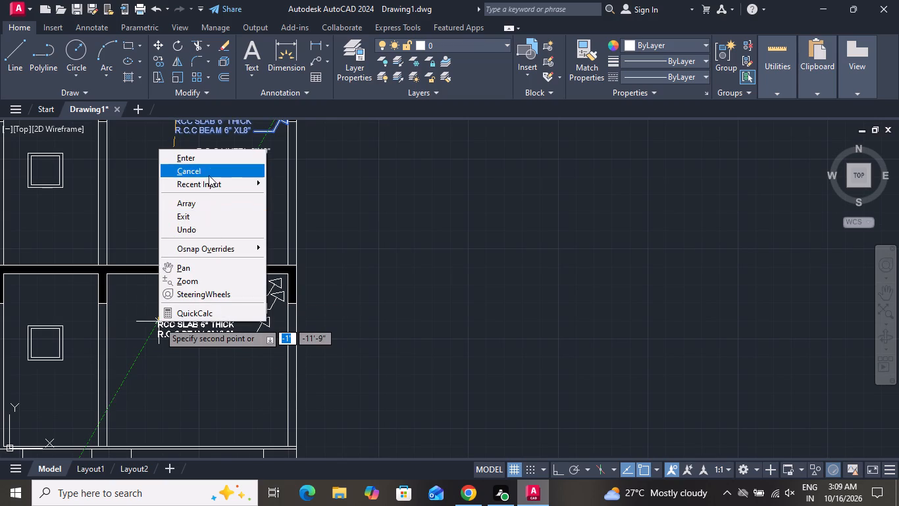
left_click(209, 175)
Copy the R.C.C LINTEL 6"X9" text to the lower floor, beneath the copied slab and beam notes.
left_click(252, 154)
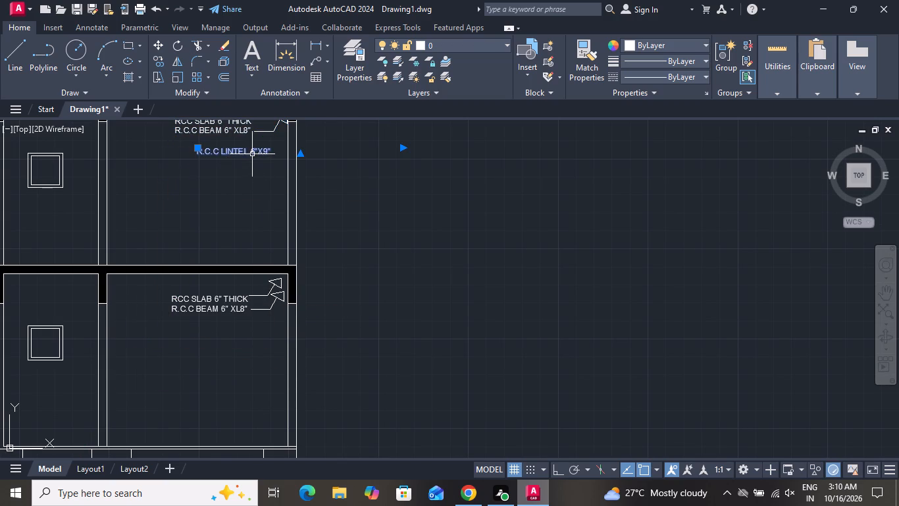
left_click(155, 58)
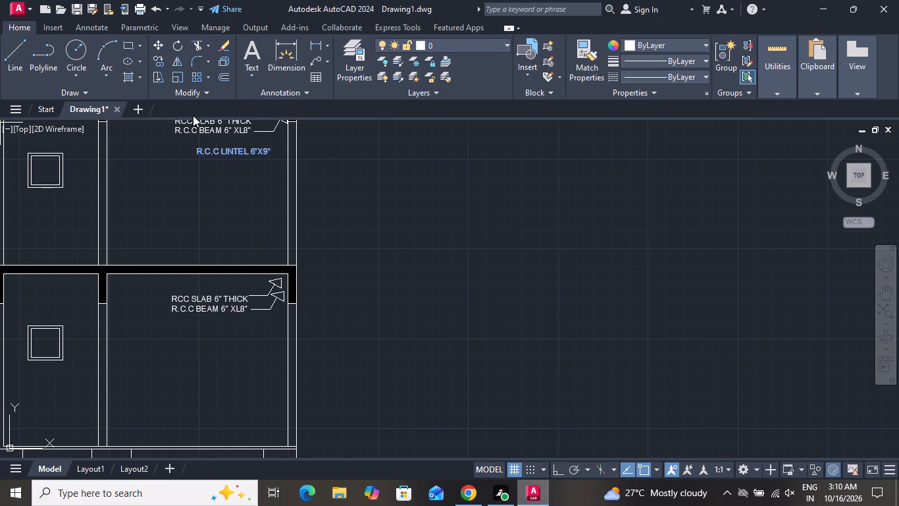
left_click(226, 157)
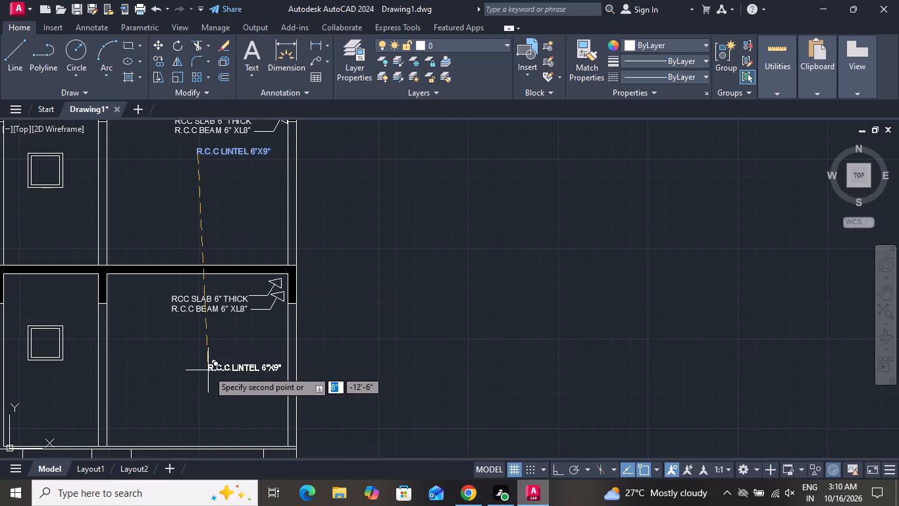
left_click(196, 345)
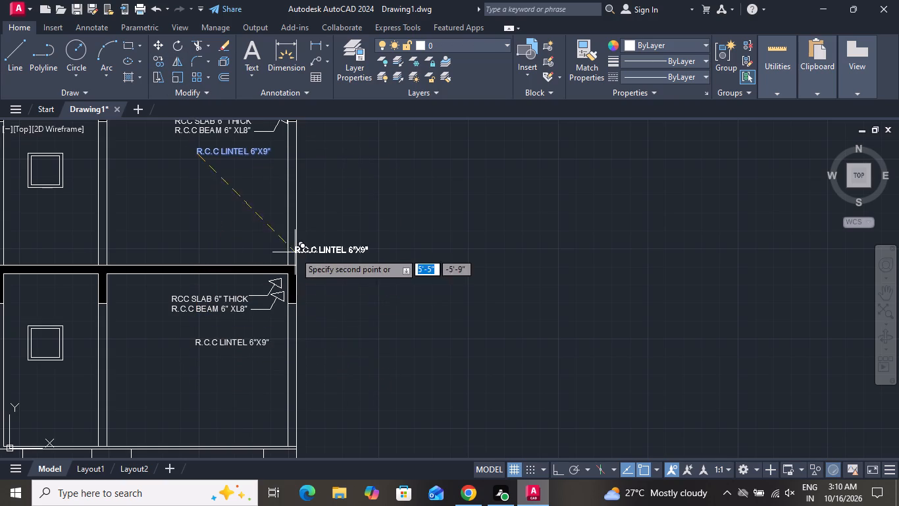
right_click(319, 242)
left_click(375, 269)
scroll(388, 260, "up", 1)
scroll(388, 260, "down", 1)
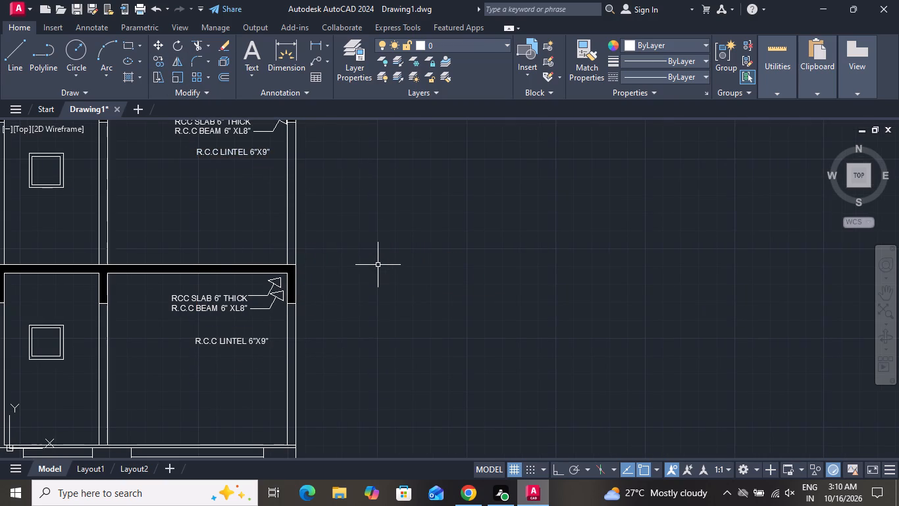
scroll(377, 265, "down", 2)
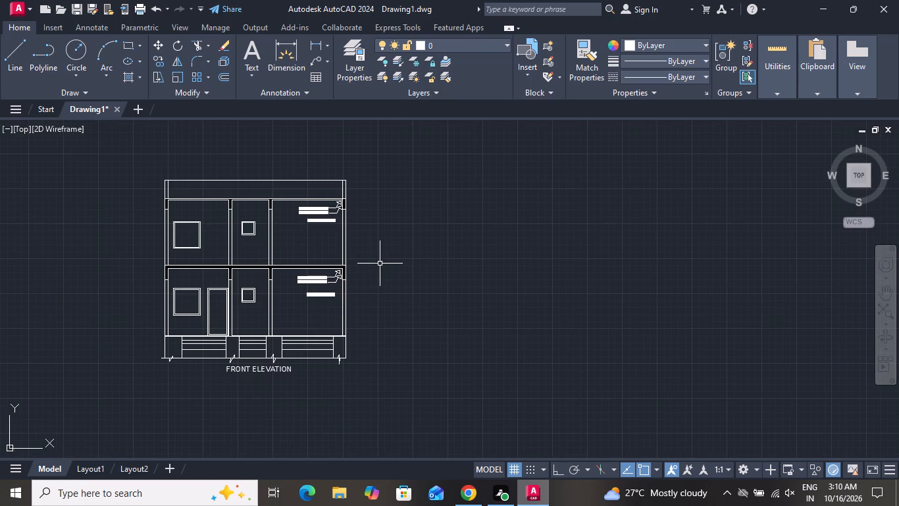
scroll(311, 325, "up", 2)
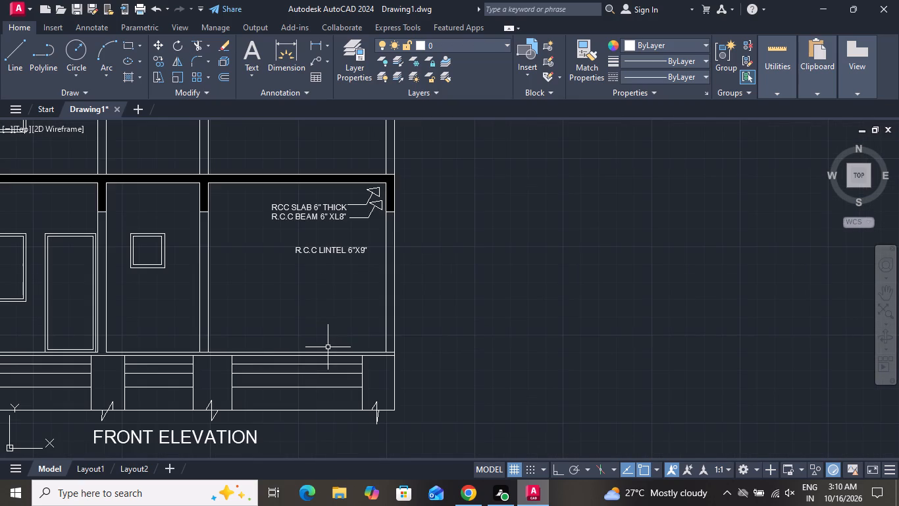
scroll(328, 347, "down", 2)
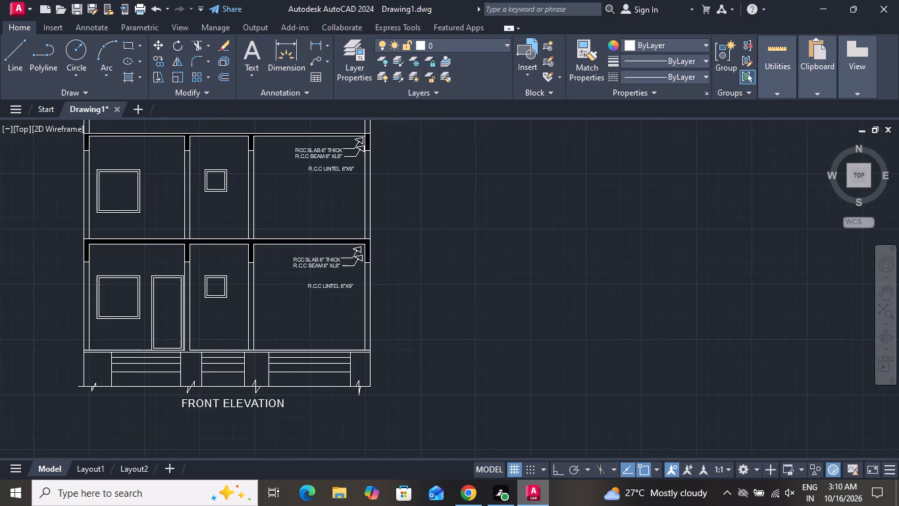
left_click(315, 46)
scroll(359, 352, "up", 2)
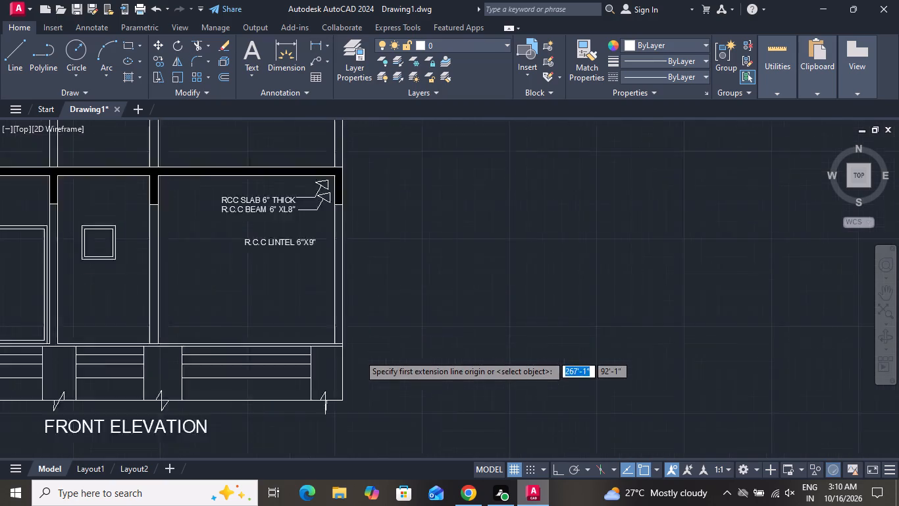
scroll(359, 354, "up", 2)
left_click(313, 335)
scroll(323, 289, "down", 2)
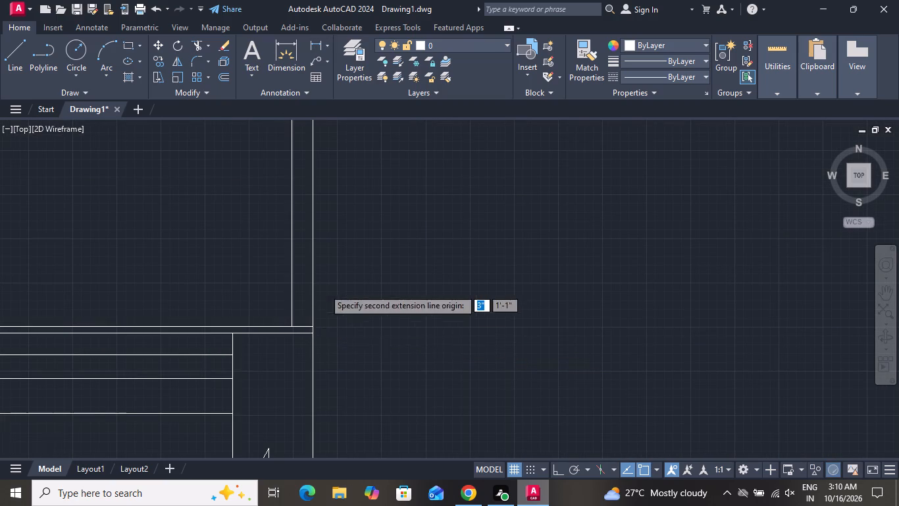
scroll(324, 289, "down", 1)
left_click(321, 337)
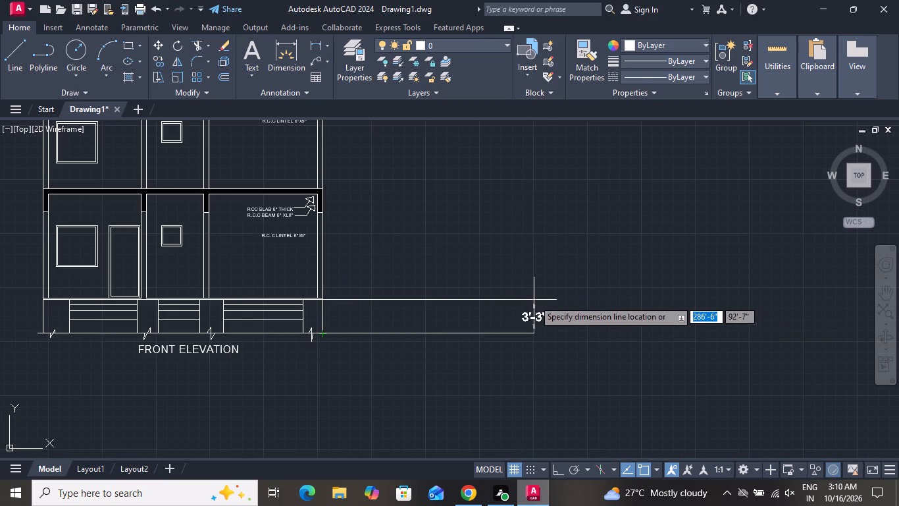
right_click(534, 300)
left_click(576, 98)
Replace the FRONT ELEVATION title beneath the building section with SECTION AT A.A.
scroll(442, 273, "down", 1)
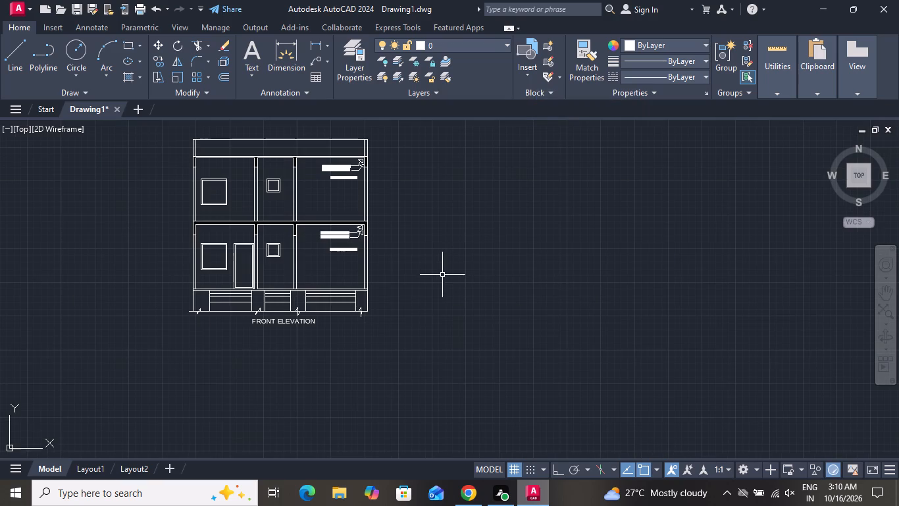
scroll(442, 275, "down", 1)
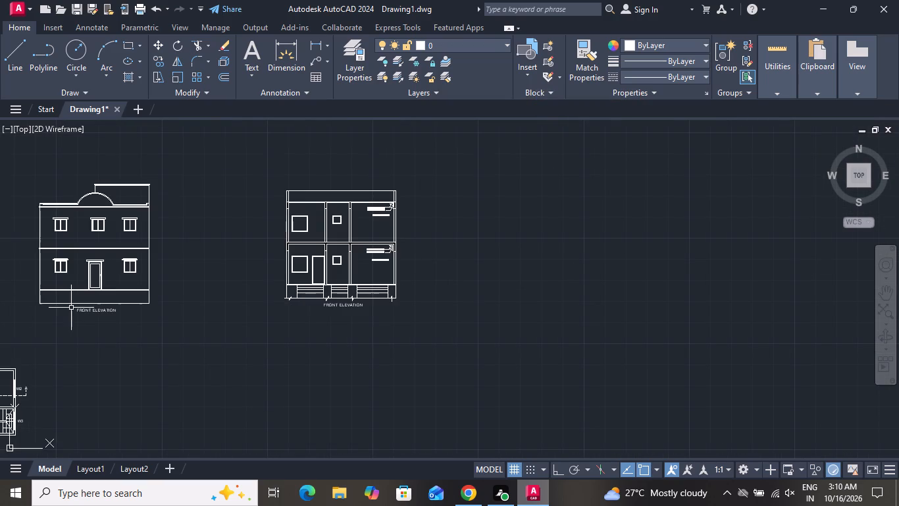
scroll(347, 302, "down", 1)
scroll(343, 304, "up", 5)
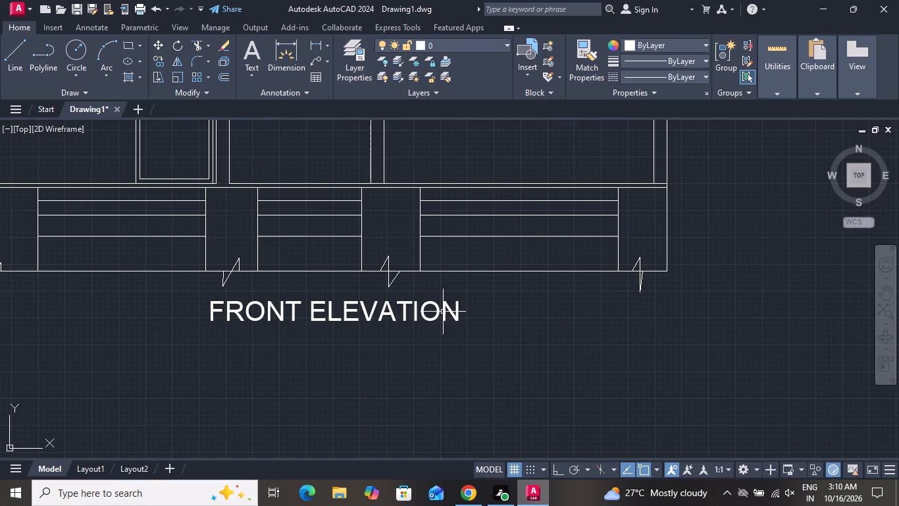
double_click(453, 311)
left_click(486, 312)
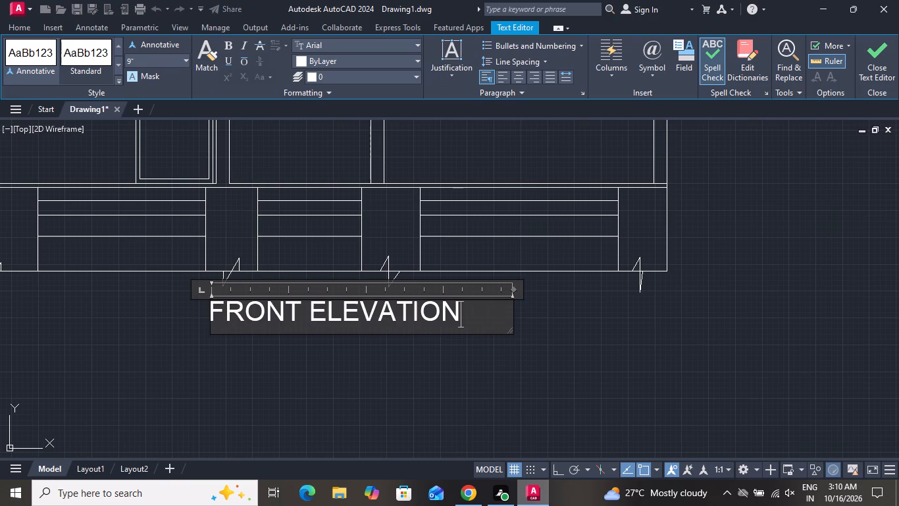
key("BackSpace")
key("BackSpace")
key("BackSpace")
key("BackSpace")
key("BackSpace")
key("BackSpace")
key("BackSpace")
key("BackSpace")
key("BackSpace")
key("BackSpace")
key("BackSpace")
key("BackSpace")
key("BackSpace")
key("BackSpace")
key("BackSpace")
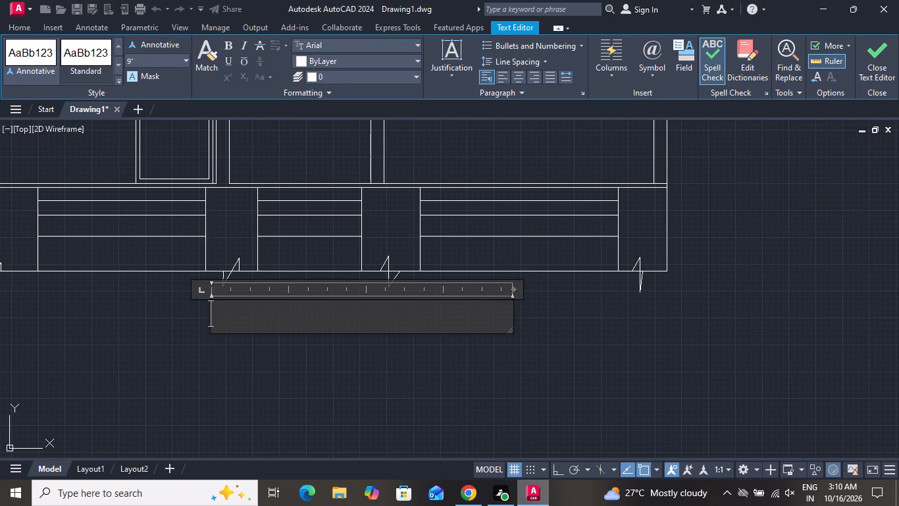
type("SE")
type("CT")
type("ION")
key("space")
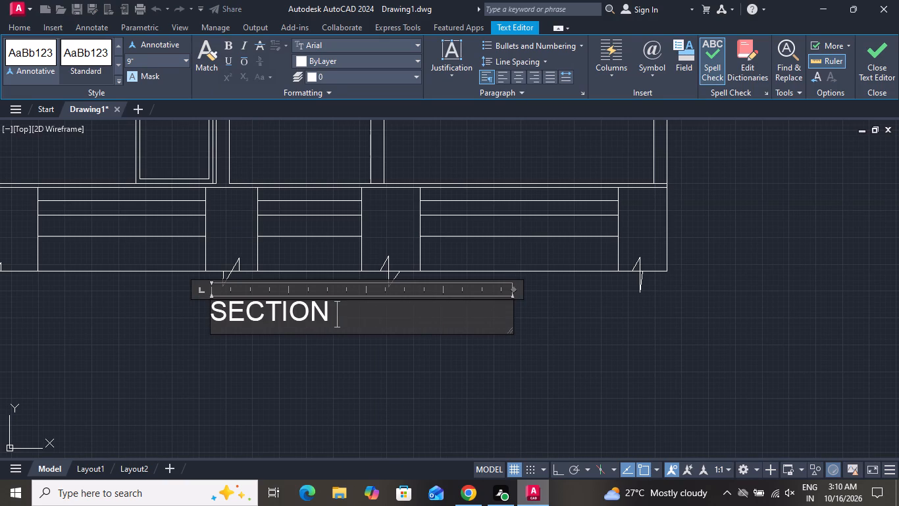
type("AT")
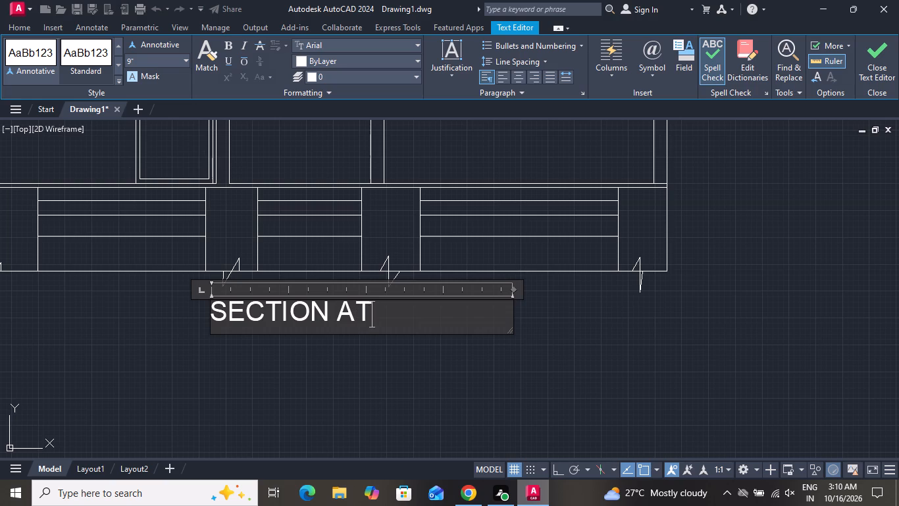
key("space")
type("A.A")
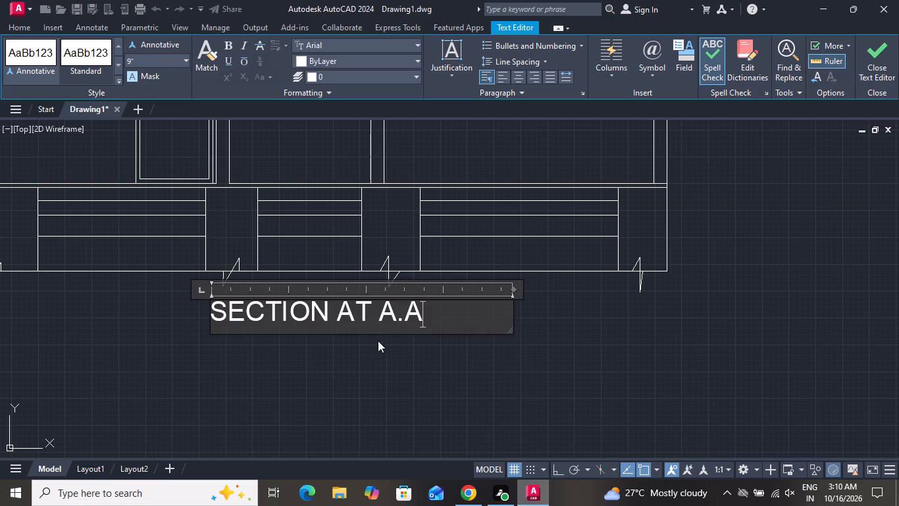
left_click(377, 342)
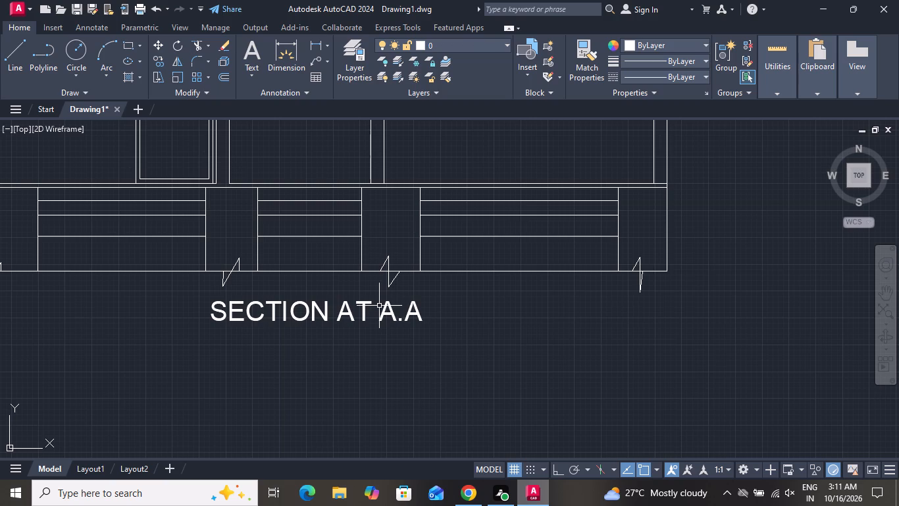
Copy the SECTION AT A.A title from beneath the section straight up to the top edge of the parapet.
scroll(379, 306, "down", 2)
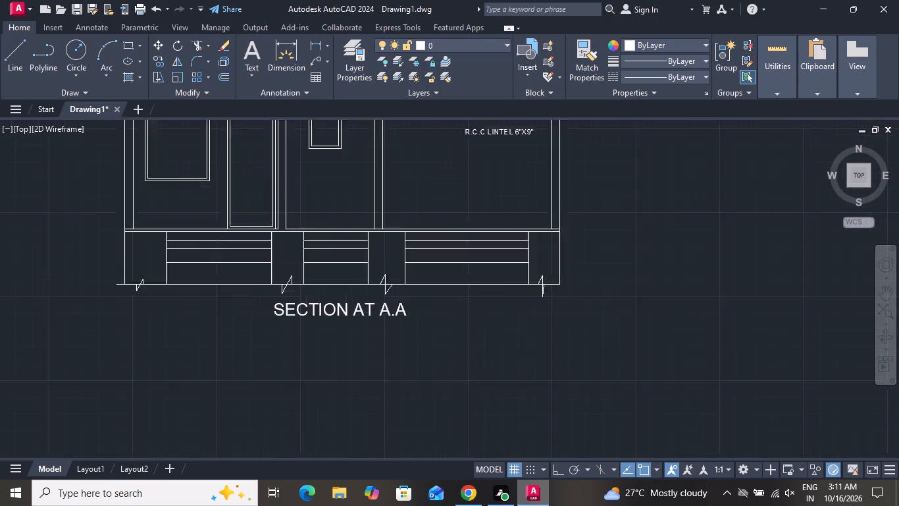
scroll(379, 306, "down", 2)
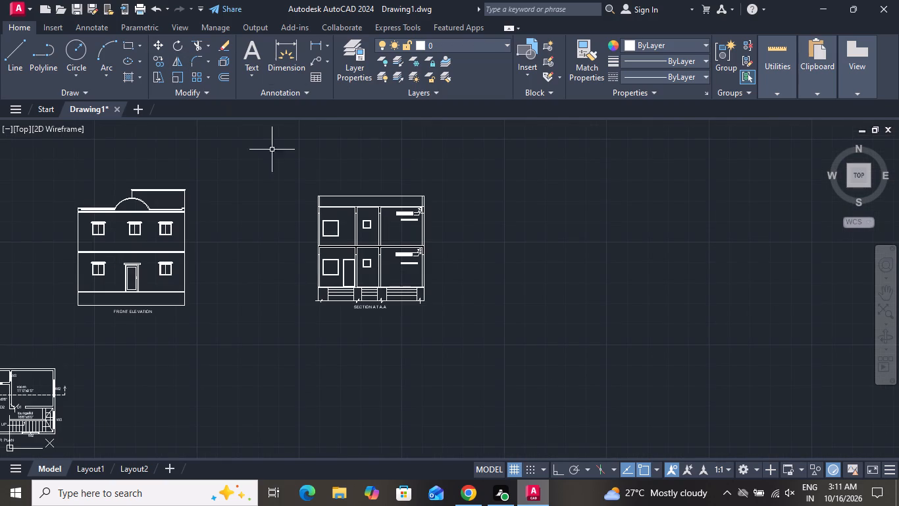
left_click(355, 308)
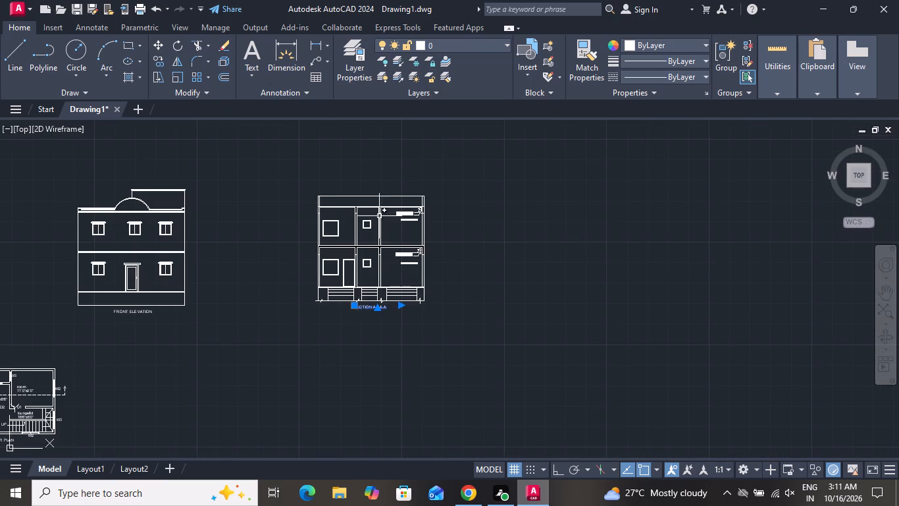
left_click(162, 60)
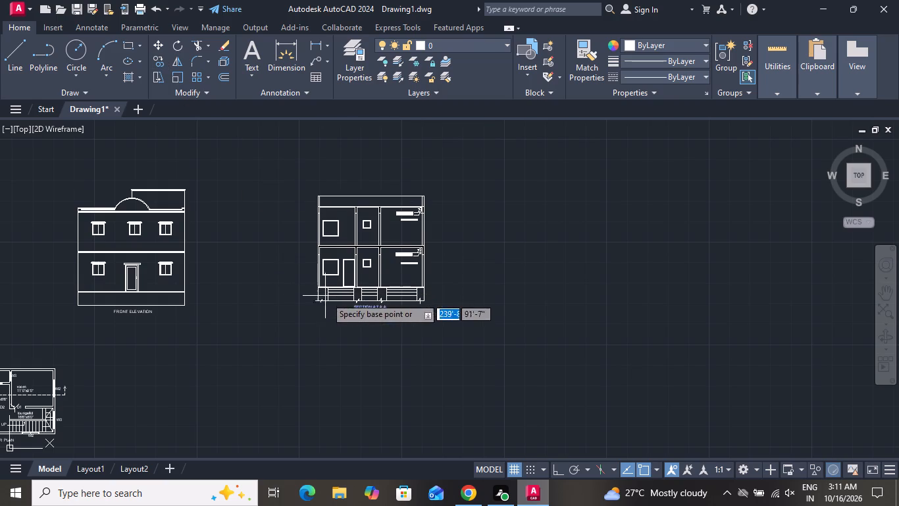
left_click(357, 310)
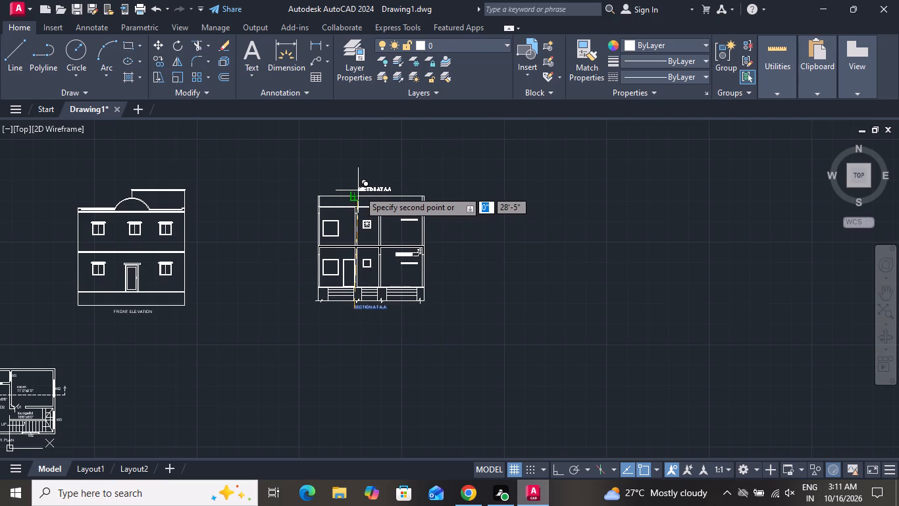
left_click(359, 190)
right_click(361, 186)
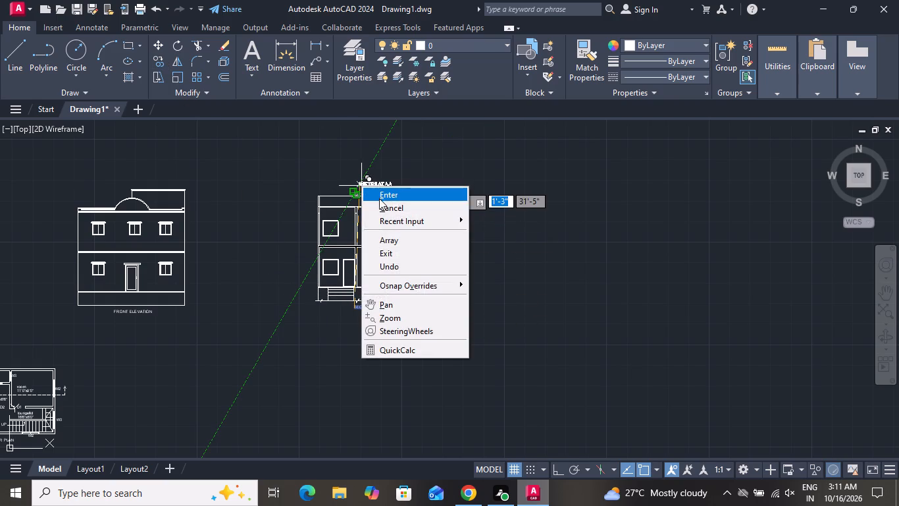
left_click(380, 205)
scroll(369, 191, "up", 3)
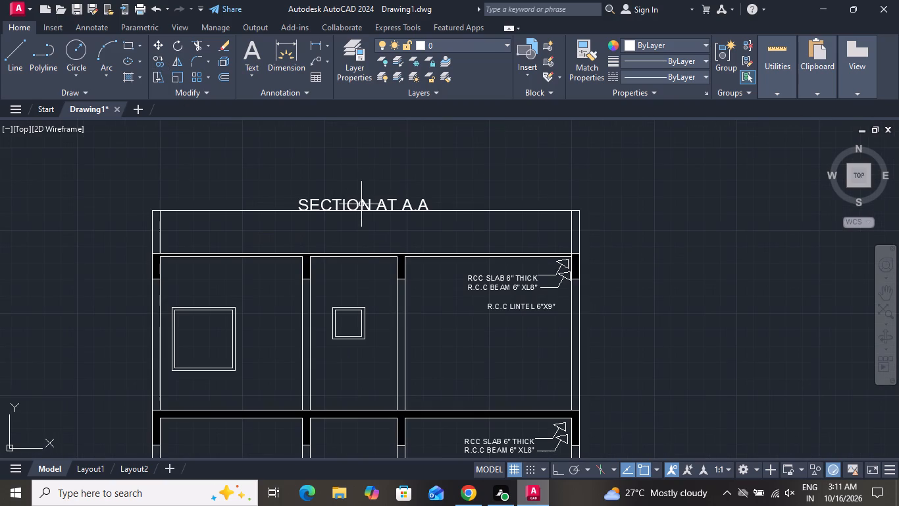
Move the copied SECTION AT A.A text up and to the right, clear of the parapet's top line.
left_click(361, 204)
left_click(152, 41)
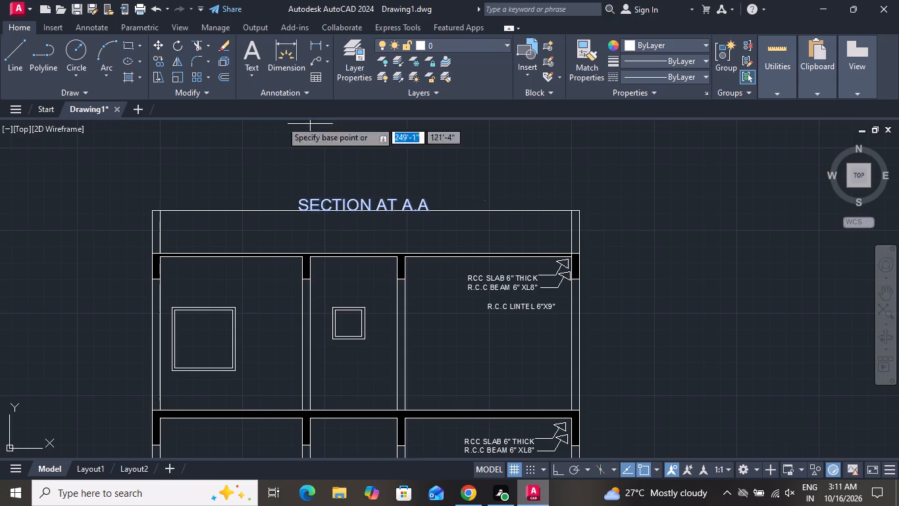
left_click(359, 200)
left_click(361, 171)
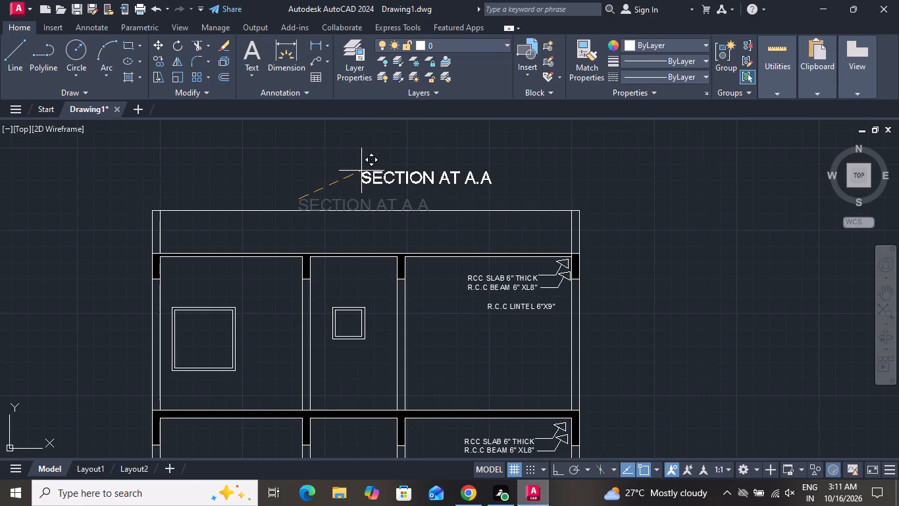
Replace the copied text above the parapet with PARAPET WALL 3'0" HIGH.
scroll(486, 179, "up", 3)
left_click(503, 175)
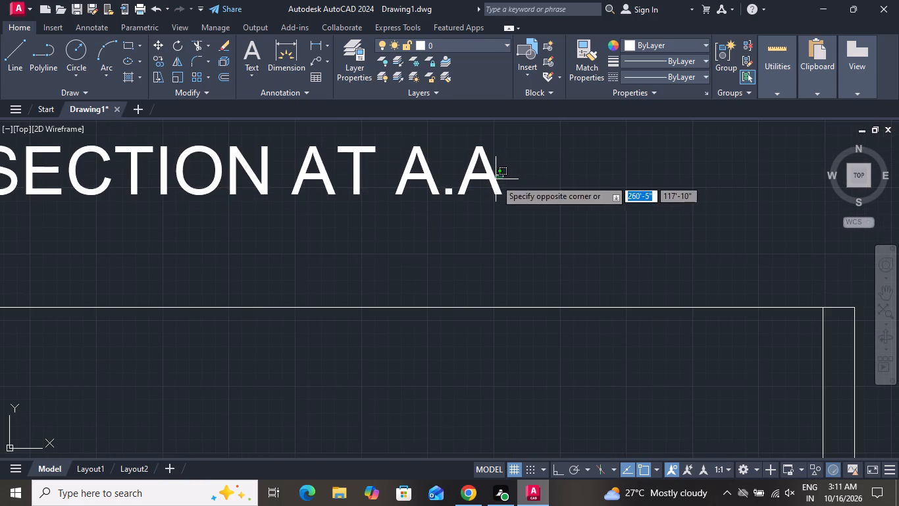
triple_click(496, 179)
key("BackSpace")
key("BackSpace")
key("BackSpace")
key("BackSpace")
key("BackSpace")
key("BackSpace")
key("BackSpace")
key("BackSpace")
key("BackSpace")
key("BackSpace")
key("BackSpace")
key("BackSpace")
key("BackSpace")
key("BackSpace")
key("BackSpace")
key("BackSpace")
key("BackSpace")
key("BackSpace")
key("BackSpace")
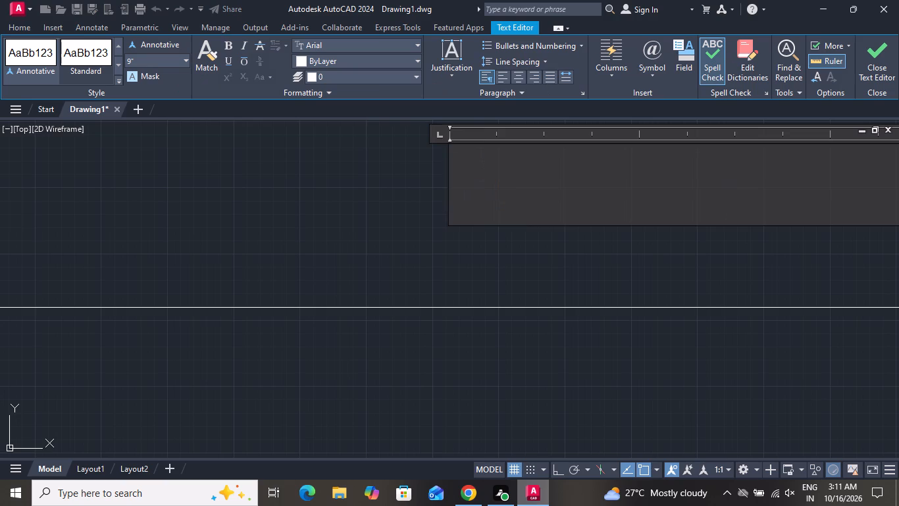
key("p")
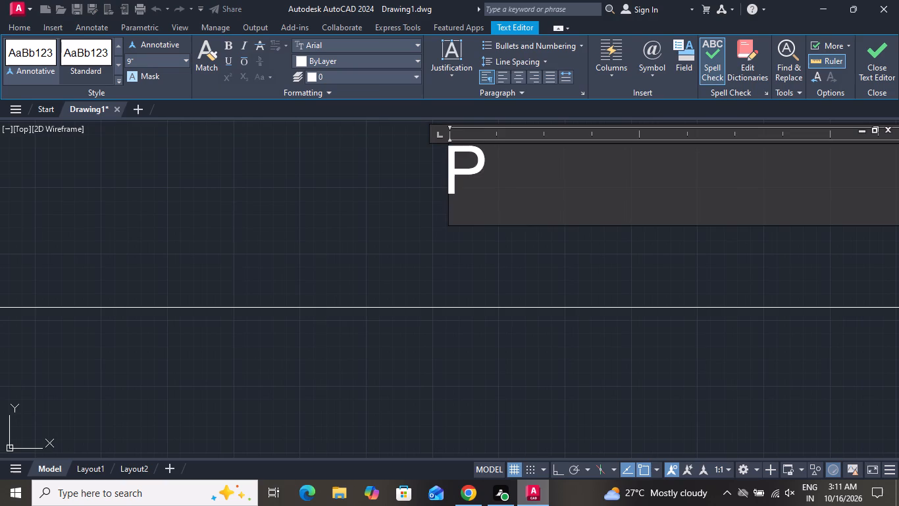
type("AR")
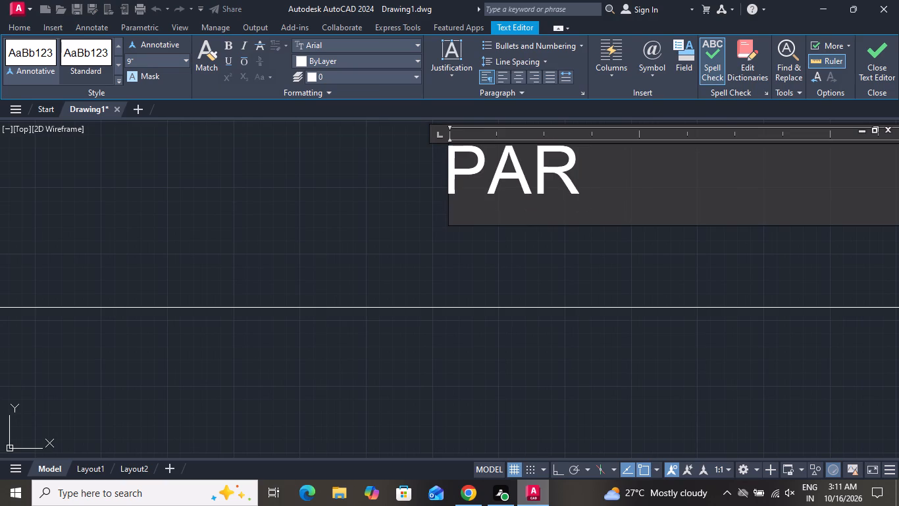
type("AP")
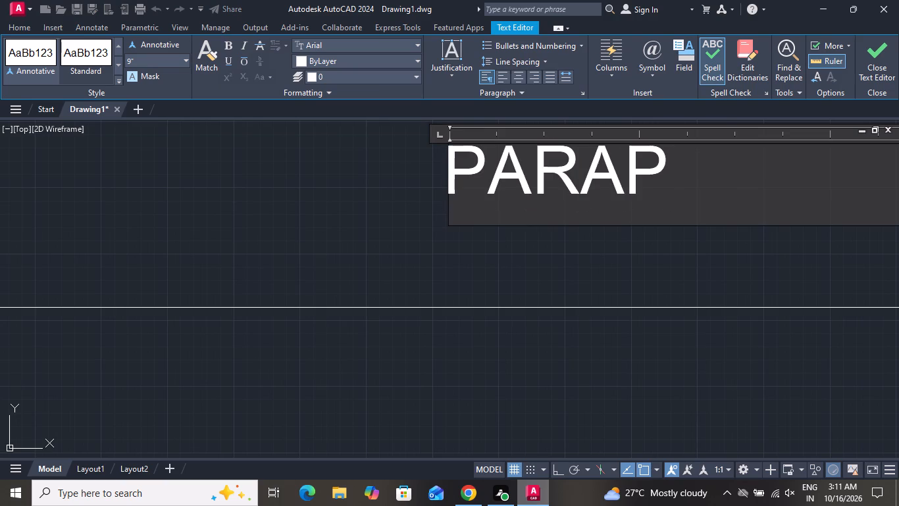
type("ET")
key("space")
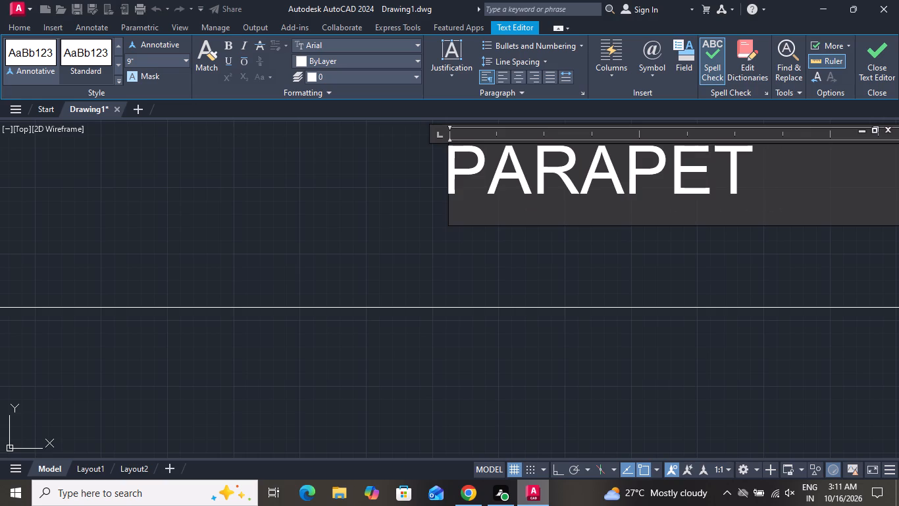
key("w")
key("a")
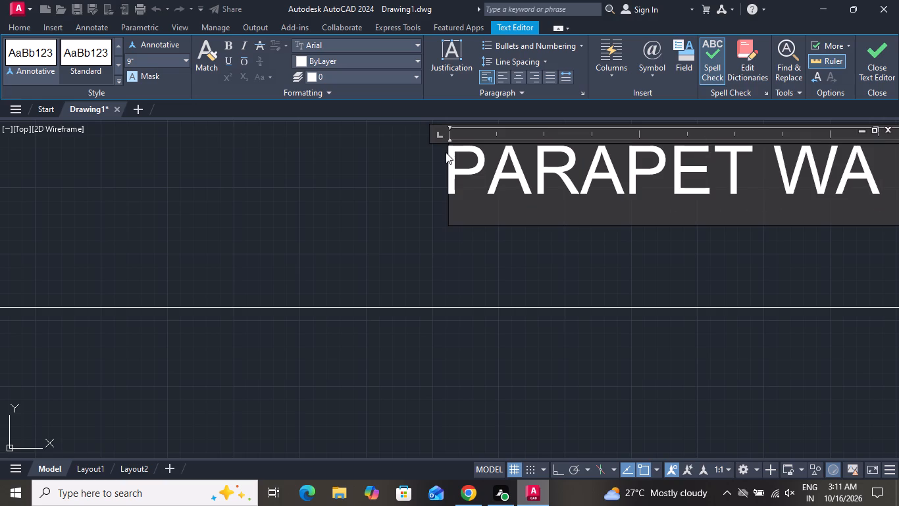
type("LL")
key("b")
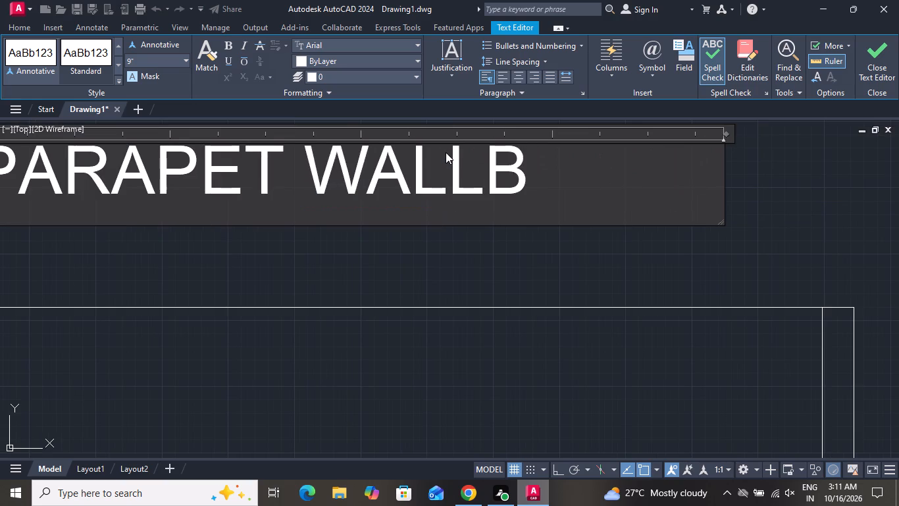
key("space")
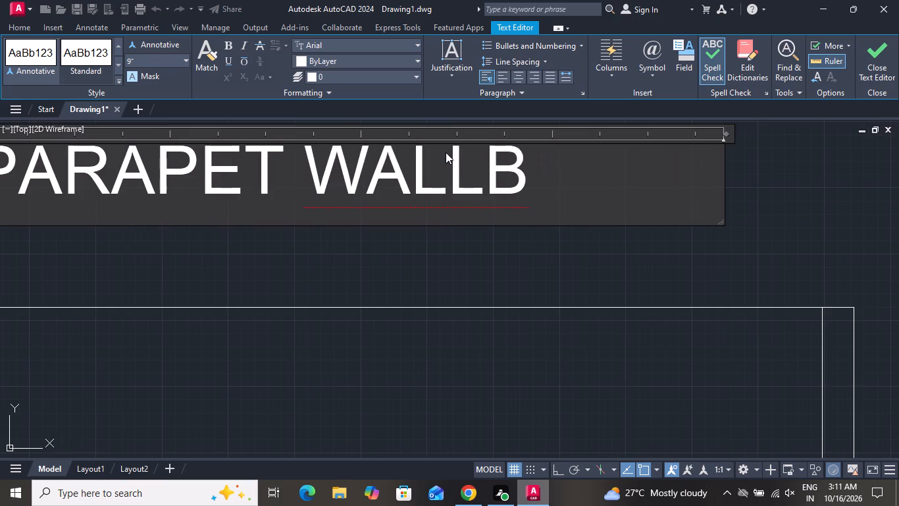
key("BackSpace")
key("BackSpace")
key("space")
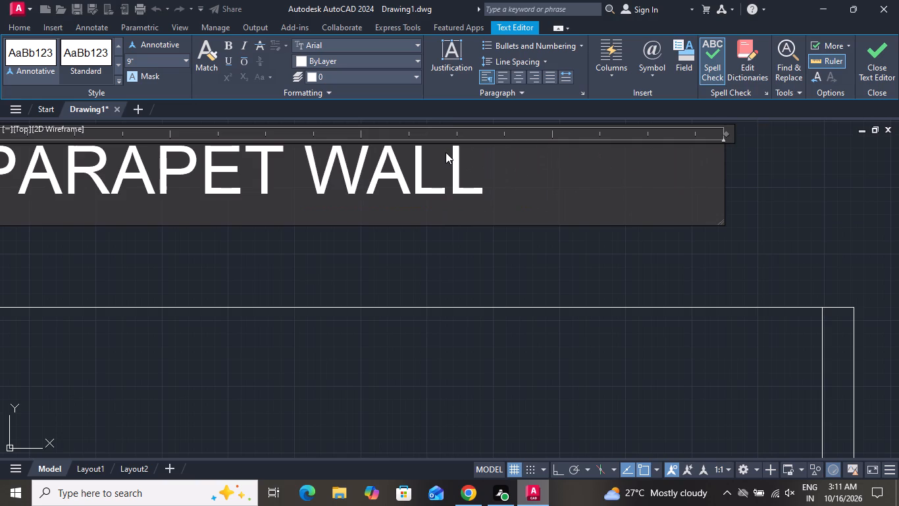
type("3'0\"")
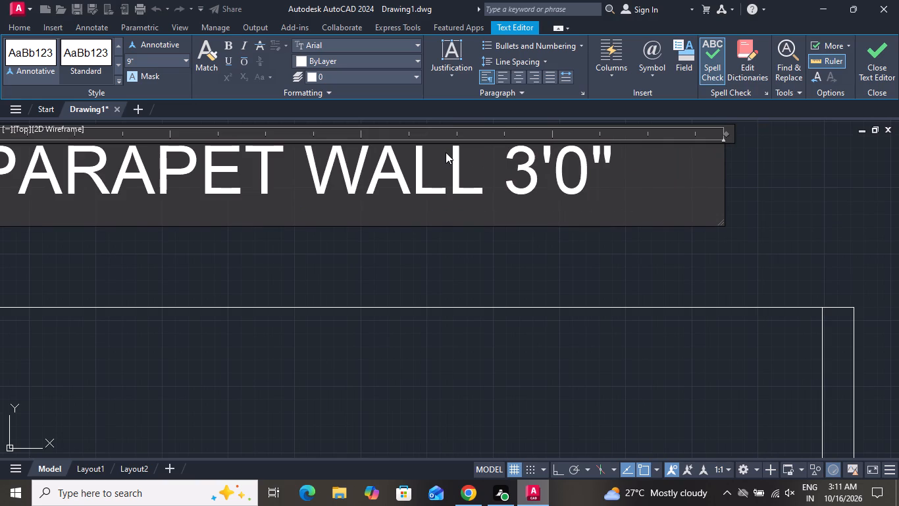
key("space")
type("HI")
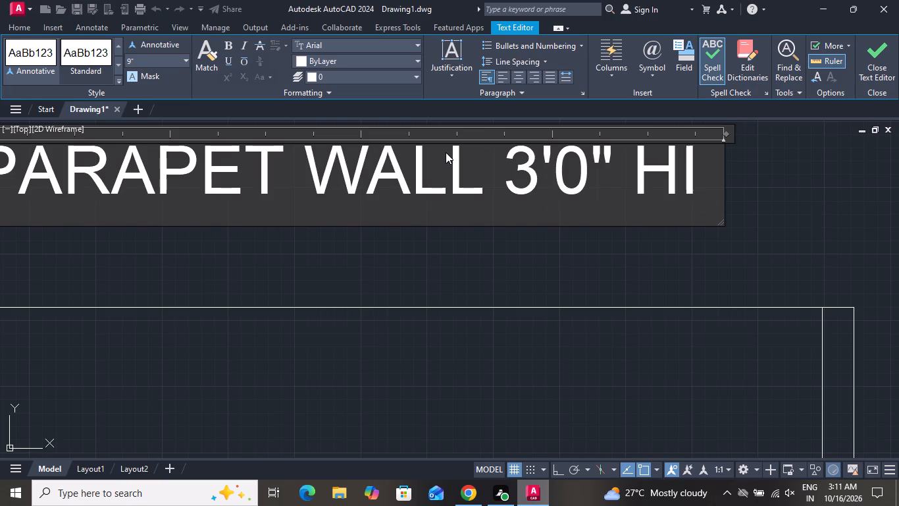
type("GH")
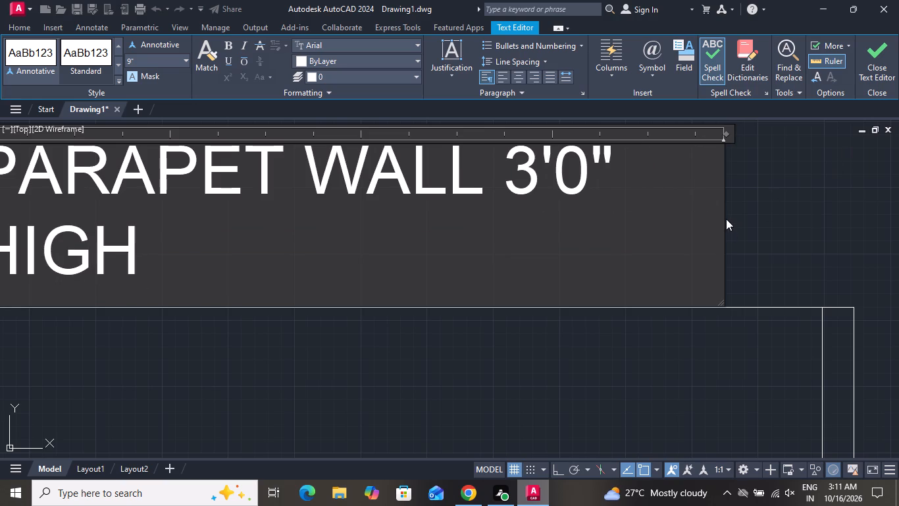
Widen the text frame of the PARAPET WALL 3'0" HIGH note so it fits on one line.
left_click_drag(722, 213, 814, 181)
scroll(664, 254, "down", 1)
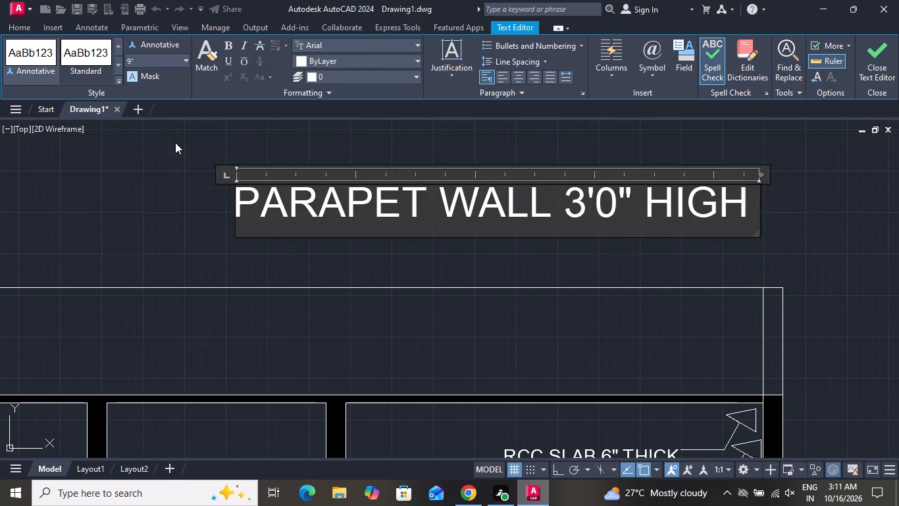
left_click(175, 142)
Move the PARAPET WALL 3'0" HIGH note about 2'-10" to the left and 8" down, closer to the parapet's top line.
scroll(265, 250, "down", 3)
left_click(325, 237)
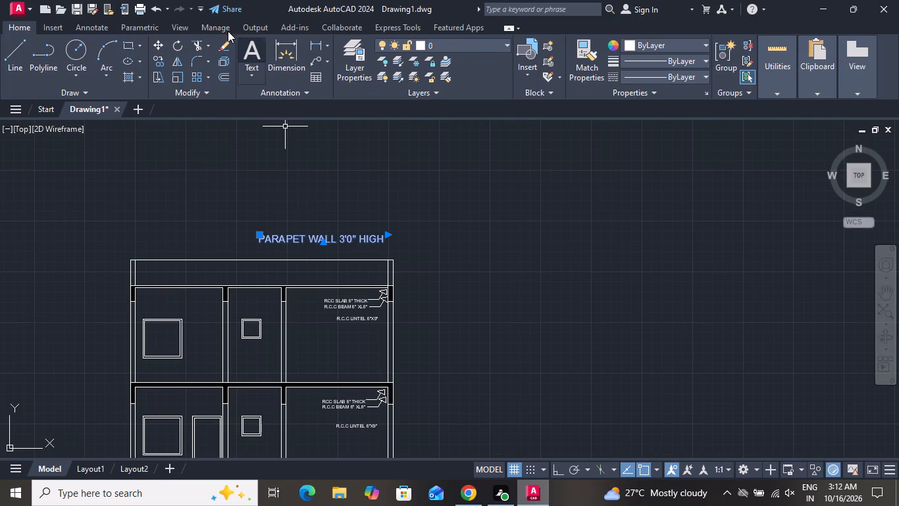
left_click(153, 47)
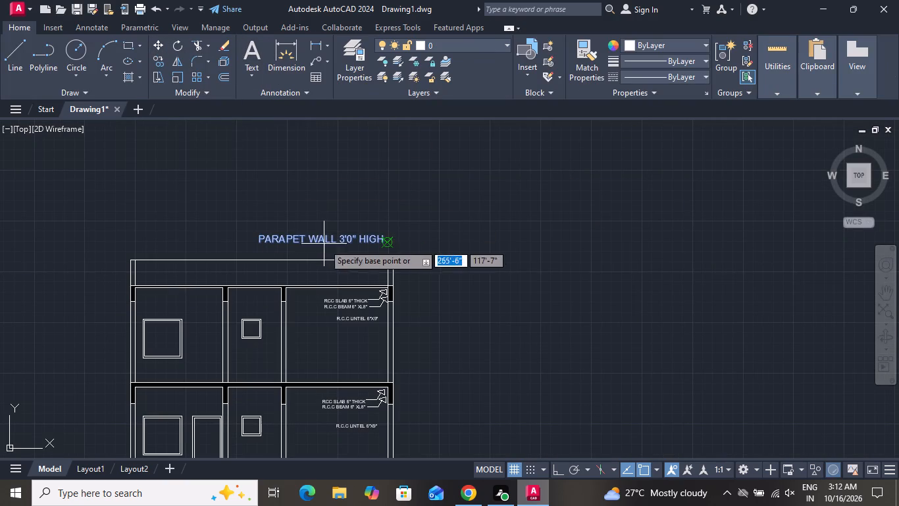
left_click(319, 239)
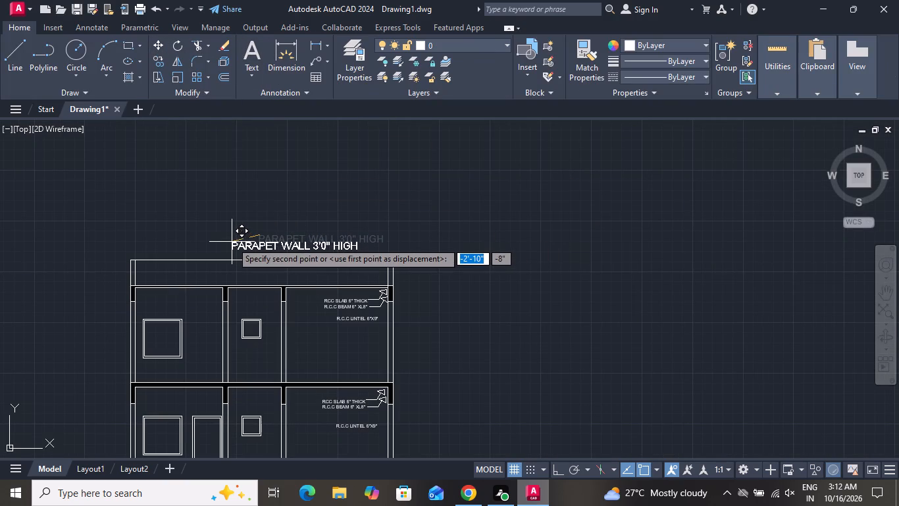
left_click(232, 242)
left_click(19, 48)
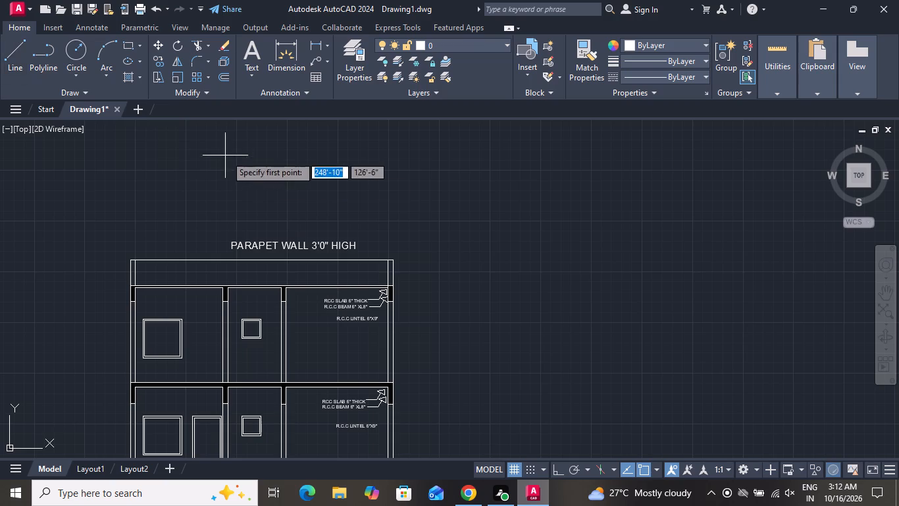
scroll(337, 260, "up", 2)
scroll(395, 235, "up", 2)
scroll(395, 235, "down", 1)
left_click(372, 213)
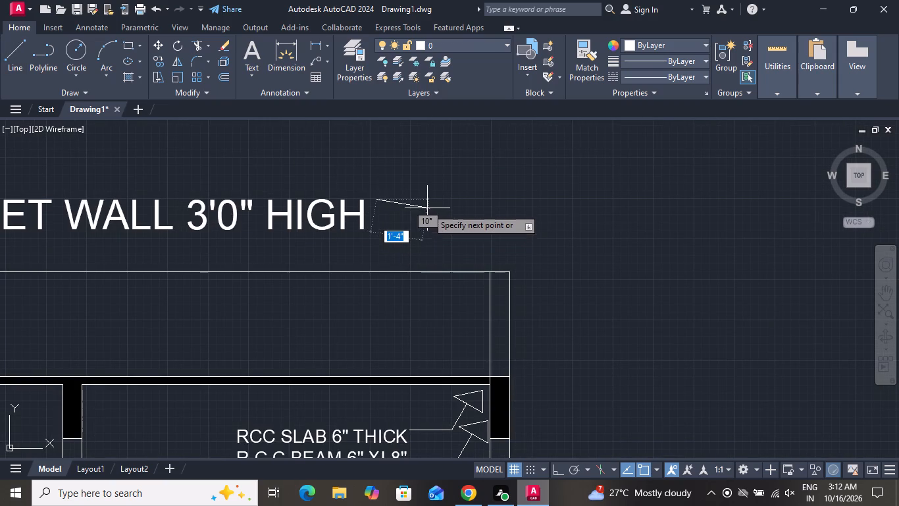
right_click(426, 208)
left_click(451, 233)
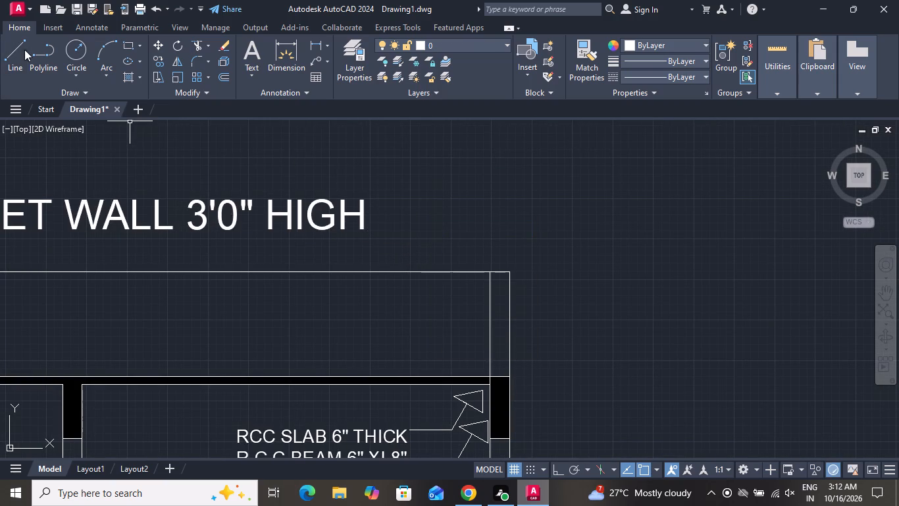
With Ortho on, draw a leader beside the PARAPET WALL note: a short horizontal line and a vertical drop of about 1'-7" toward the parapet.
left_click(24, 55)
scroll(340, 219, "up", 2)
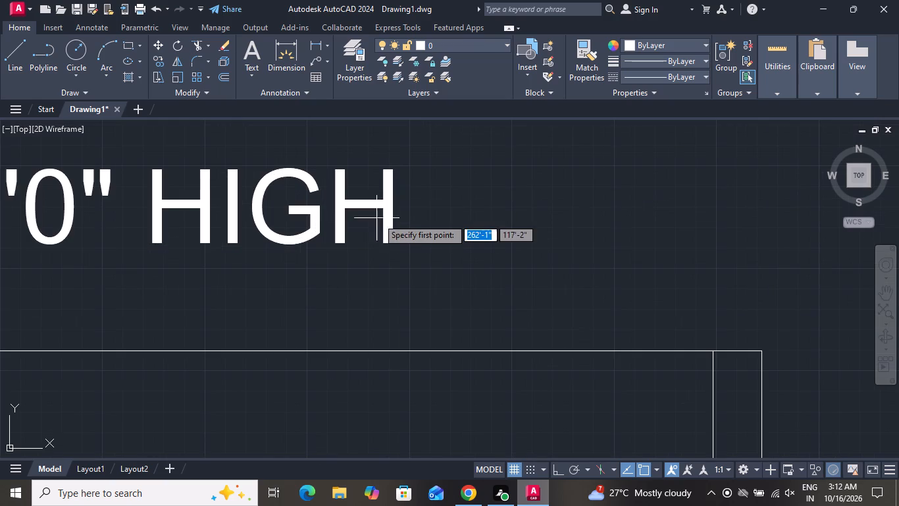
left_click(402, 204)
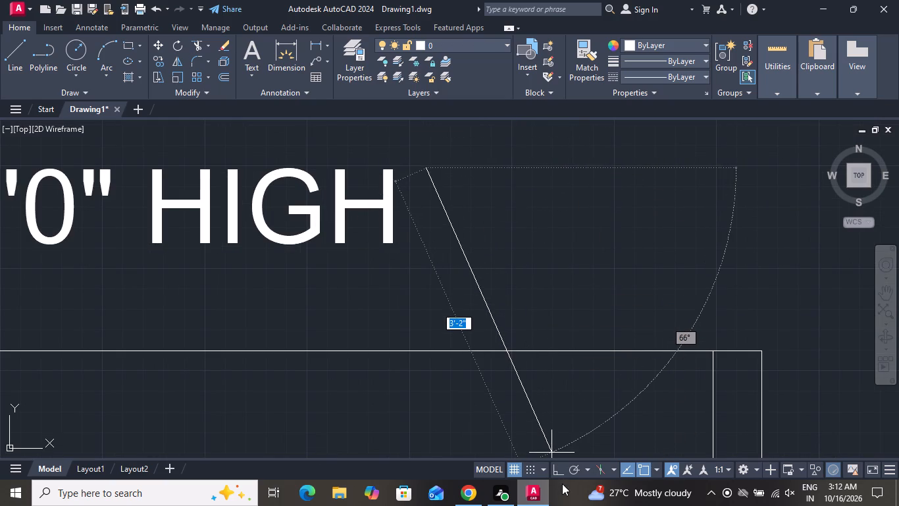
left_click(560, 467)
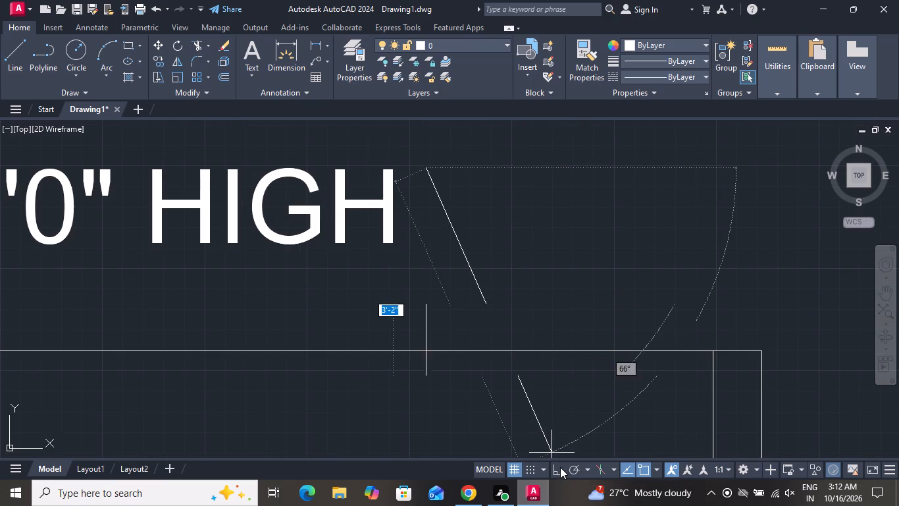
left_click(499, 173)
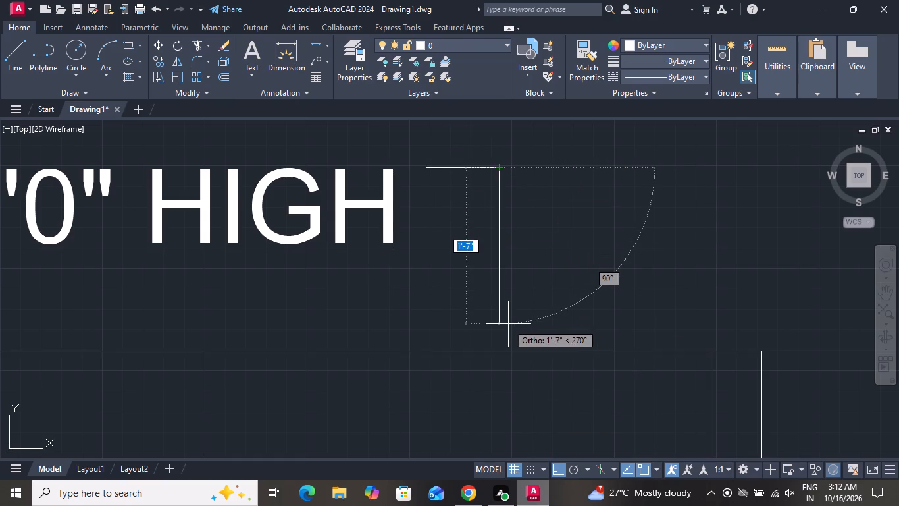
left_click(508, 324)
right_click(515, 318)
left_click(540, 337)
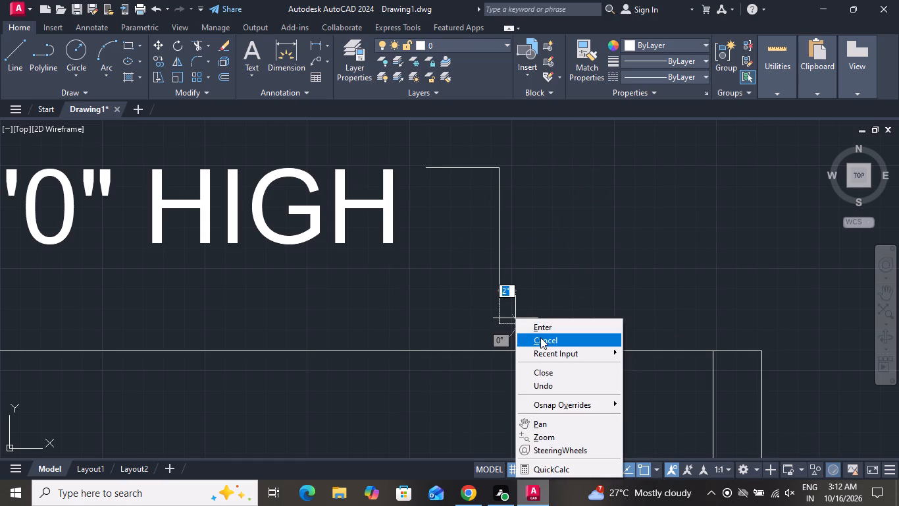
Move the whole front elevation with its title horizontally to the right, closer to SECTION AT A.A.
scroll(544, 331, "down", 1)
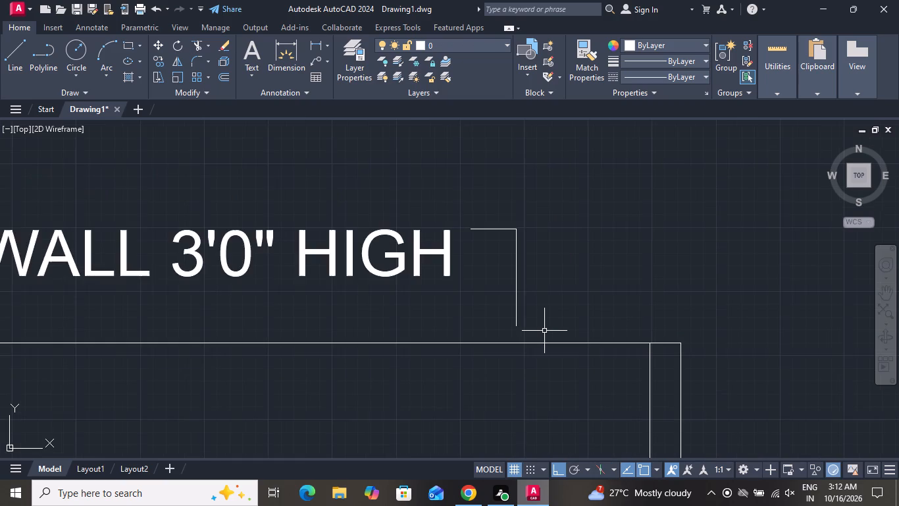
scroll(551, 310, "down", 2)
scroll(610, 235, "down", 4)
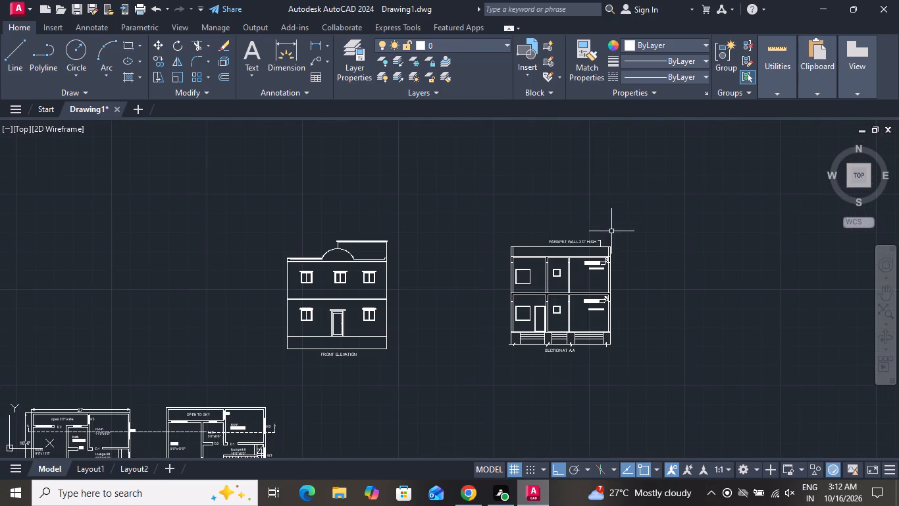
left_click(448, 223)
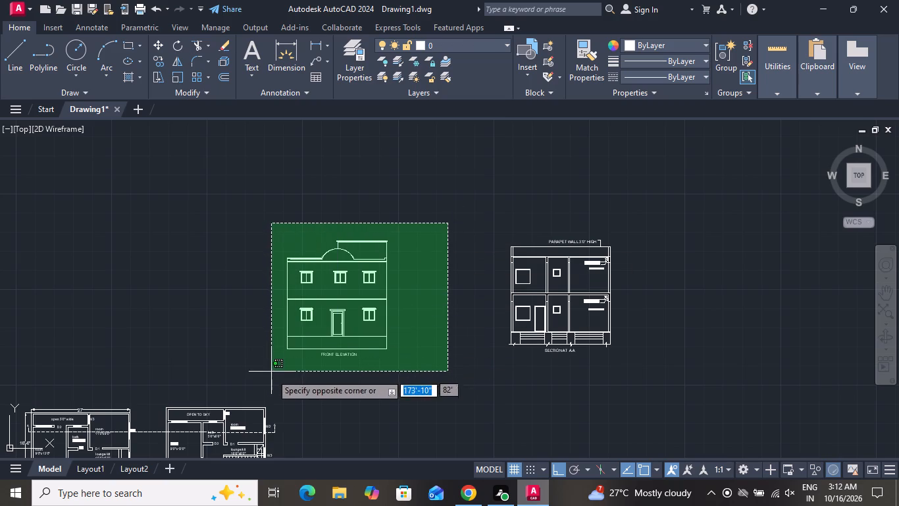
left_click(271, 374)
left_click(162, 46)
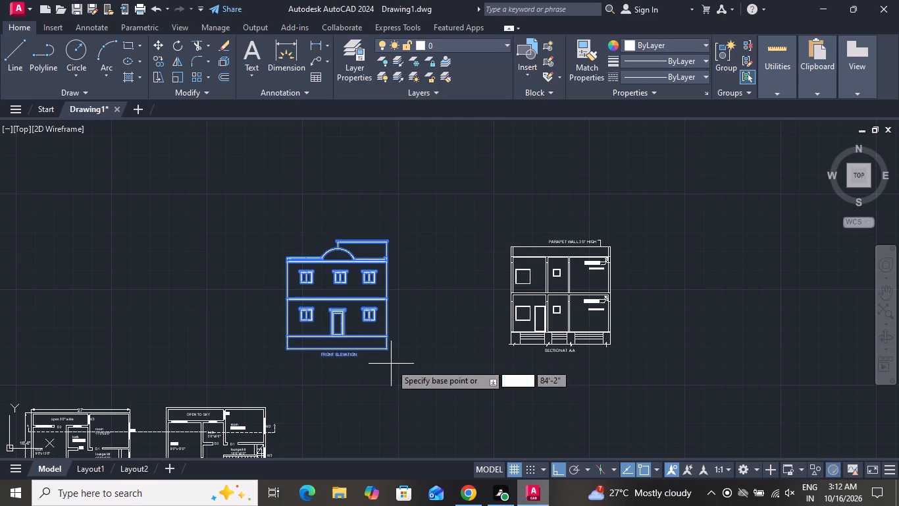
left_click(387, 349)
left_click(479, 349)
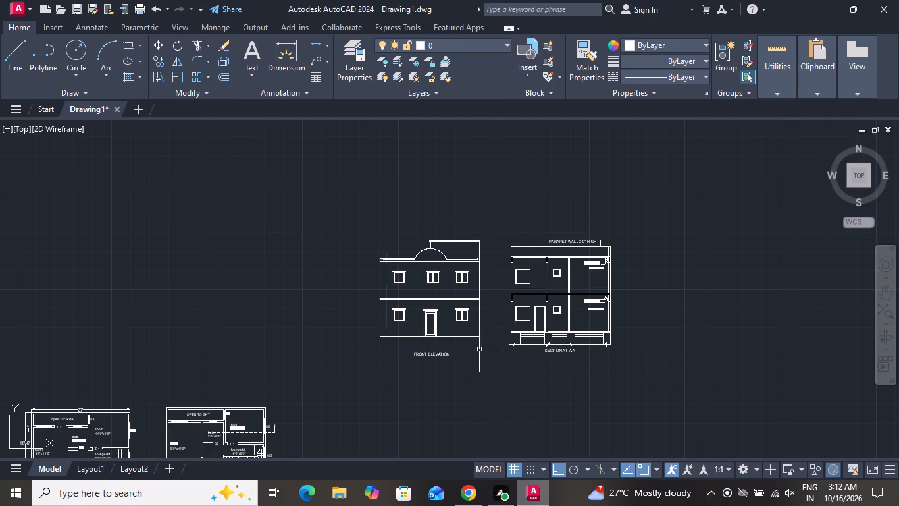
Move both floor plans together, with Ortho off, directly beneath the front elevation and the section.
scroll(471, 235, "down", 2)
left_click(398, 287)
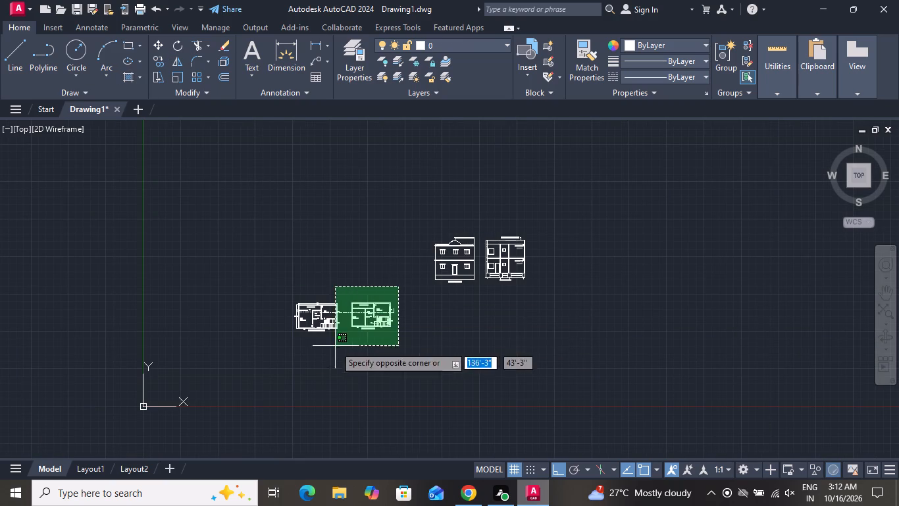
left_click(275, 347)
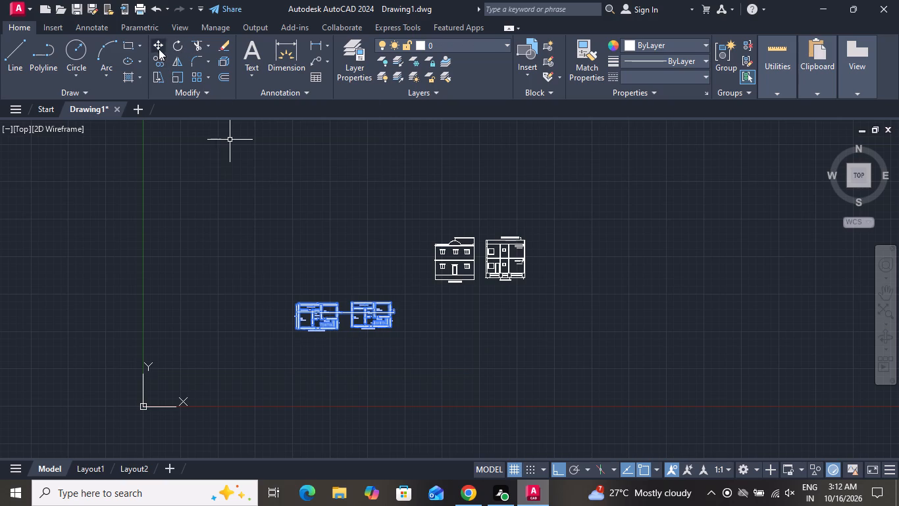
left_click(159, 49)
left_click(287, 329)
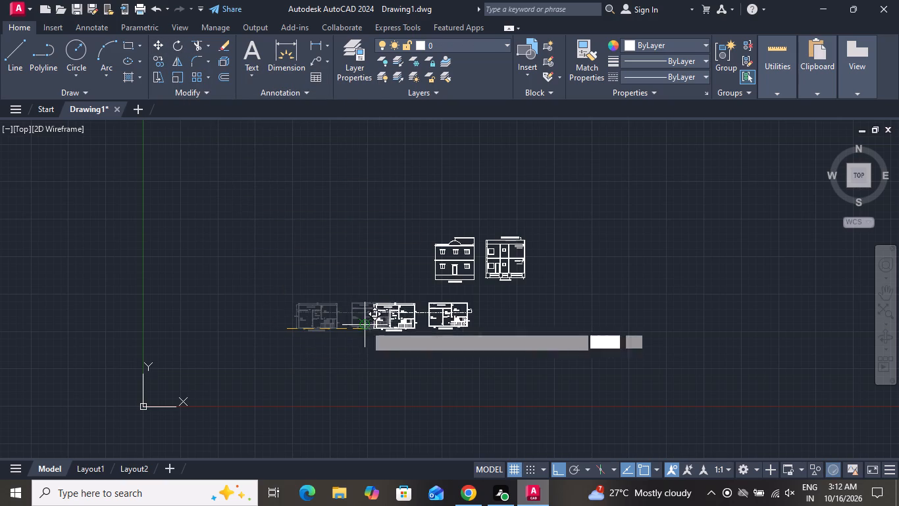
left_click(559, 462)
scroll(419, 319, "up", 1)
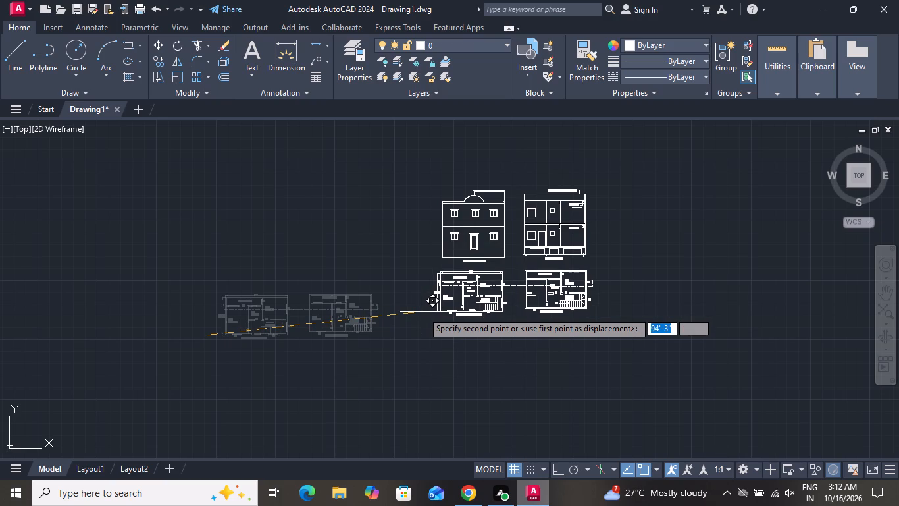
left_click(423, 312)
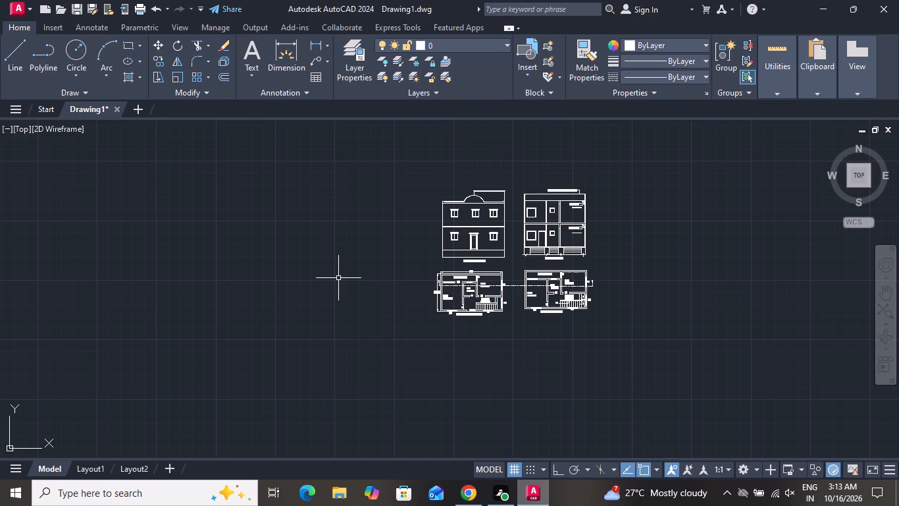
Save the drawing as Drawing3 in the C:\New folder\ANU folder.
key("ctrl+s")
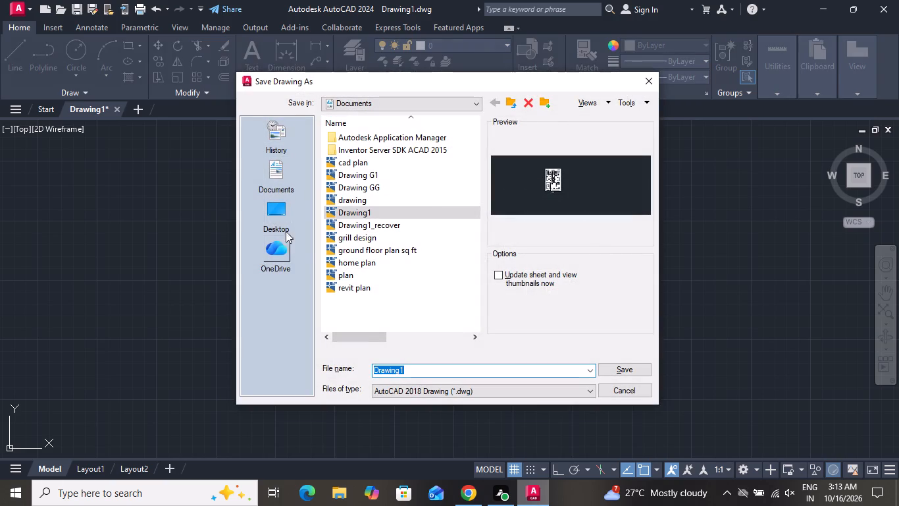
double_click(278, 213)
double_click(350, 164)
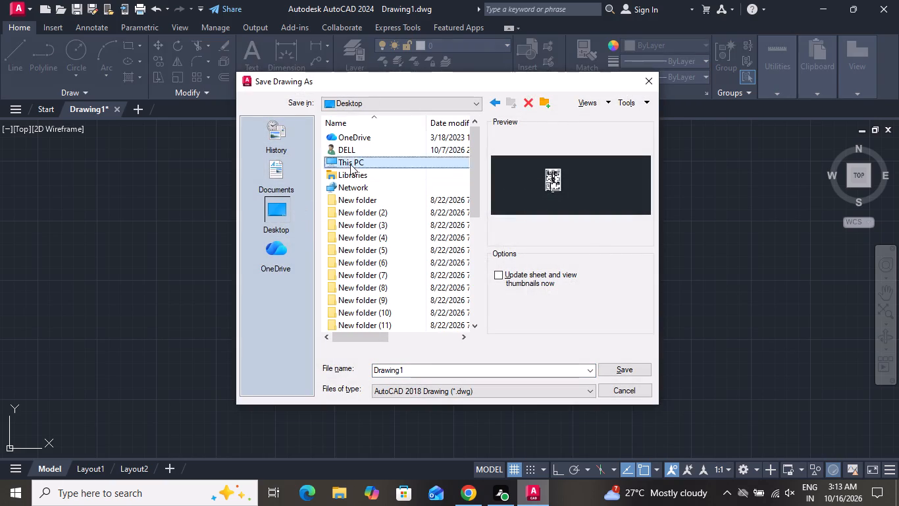
double_click(353, 259)
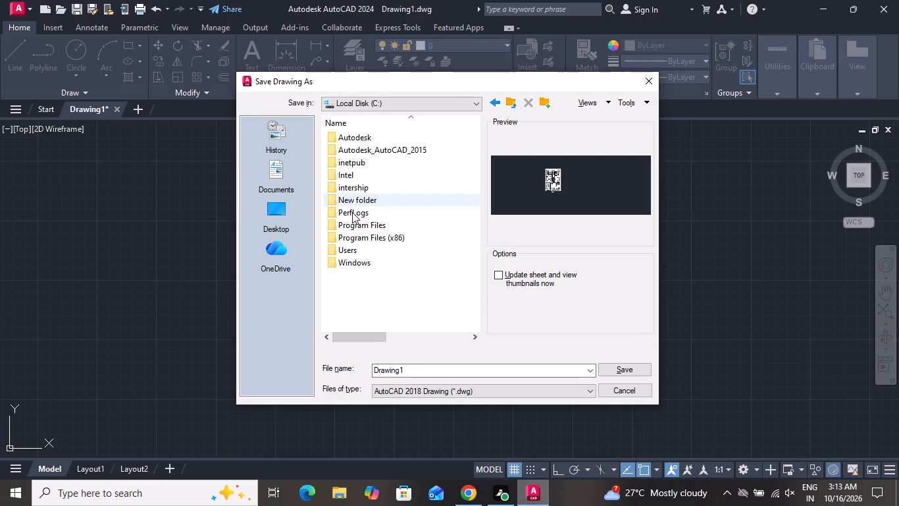
double_click(355, 204)
double_click(352, 136)
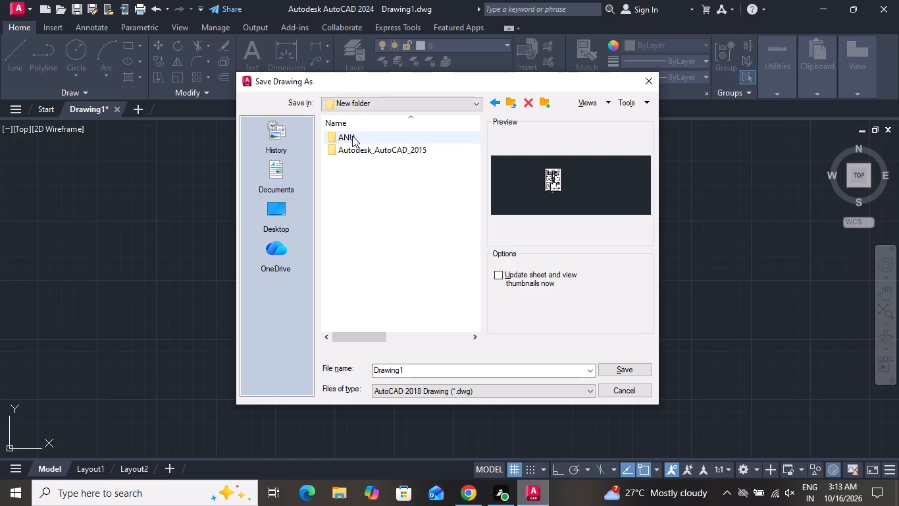
left_click(407, 374)
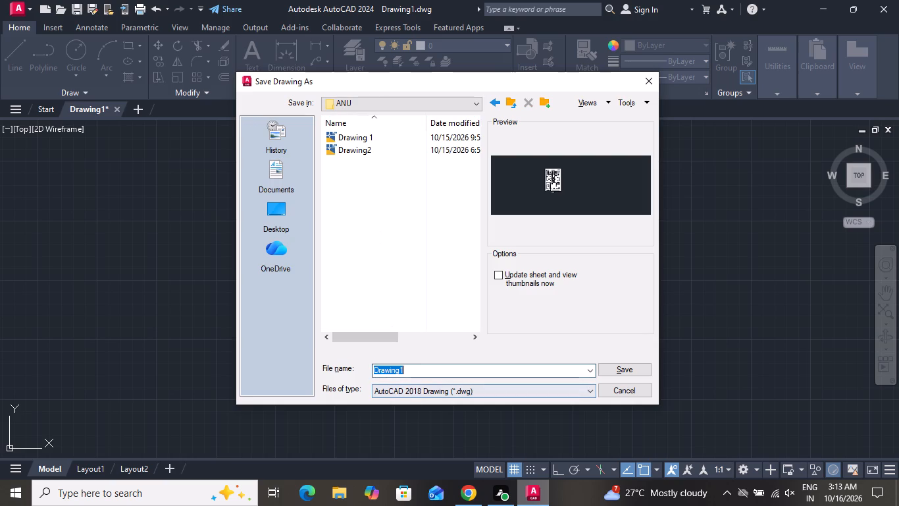
left_click(407, 374)
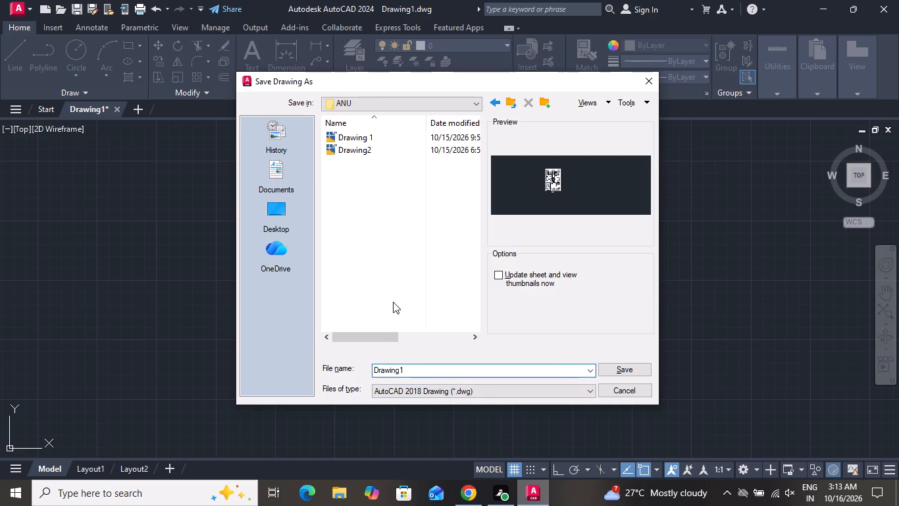
key("BackSpace")
key("3")
left_click(622, 369)
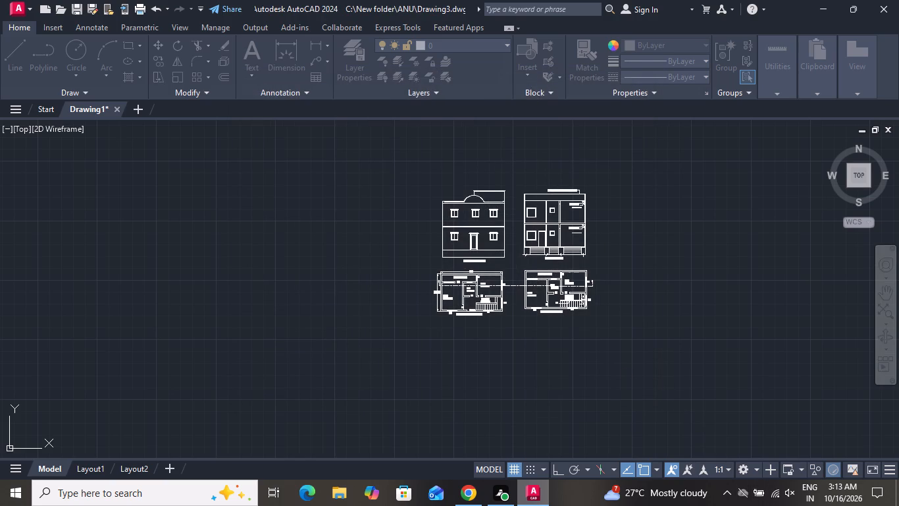
Run the LOGFILEOFF command.
type("LO")
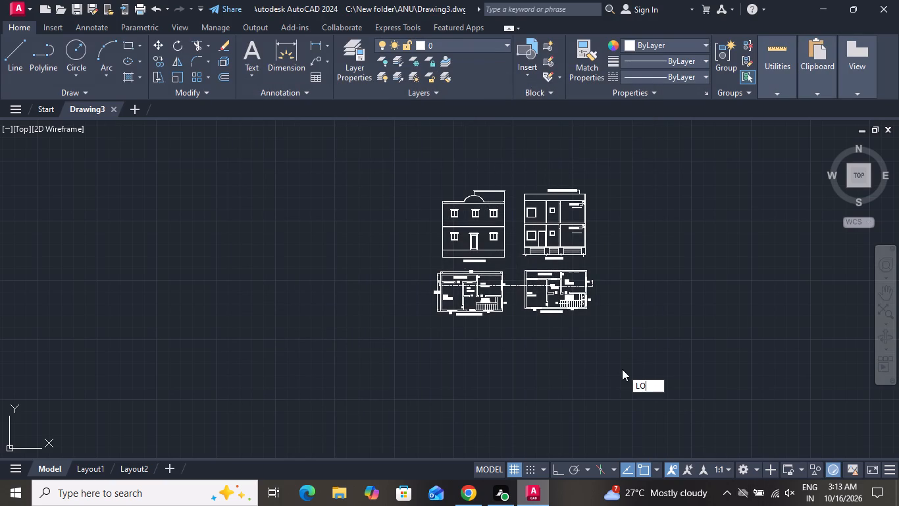
key("g")
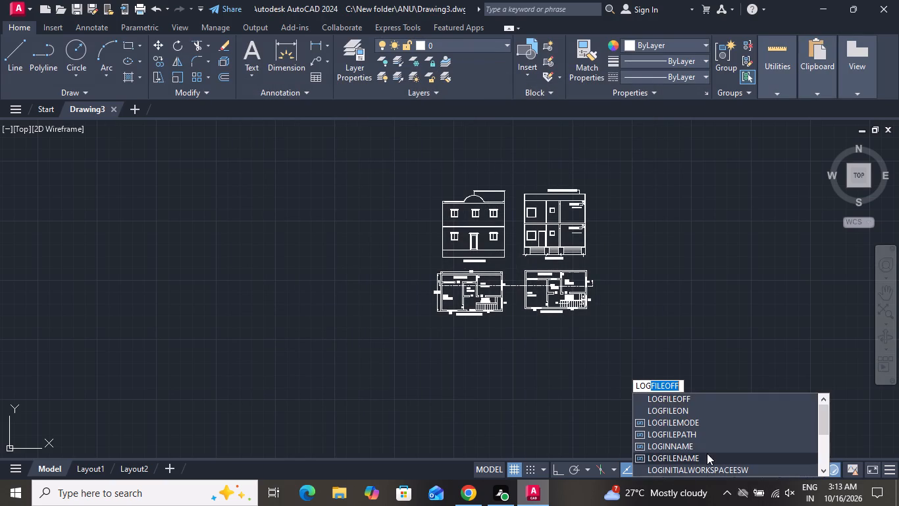
left_click(698, 397)
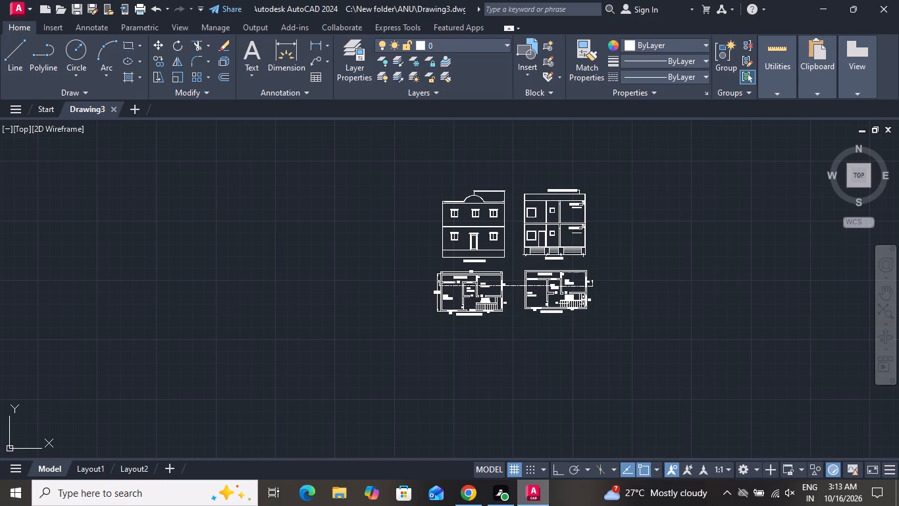
Open the plot settings for the model and apply the <Previous plot> page setup.
key("ctrl+p")
left_click(395, 105)
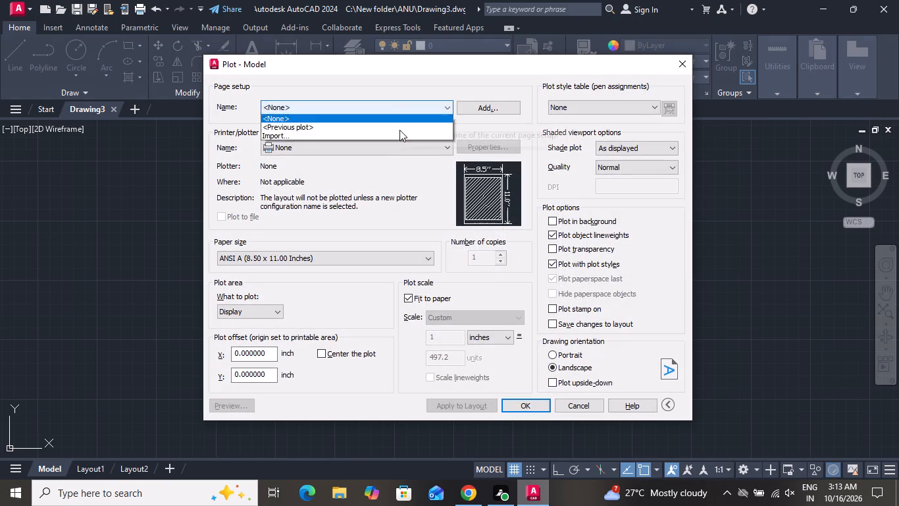
left_click(389, 128)
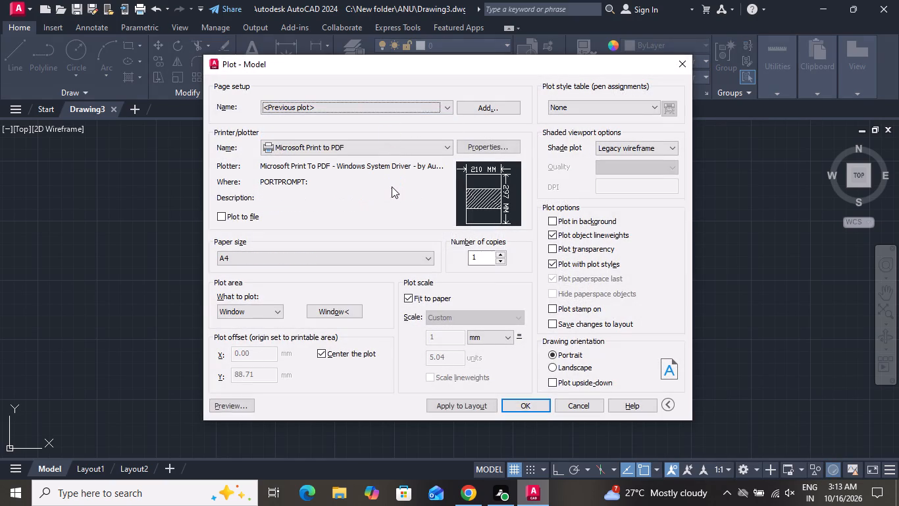
Set the plot area to a window enclosing the front elevation, the section and both floor plans.
left_click(332, 310)
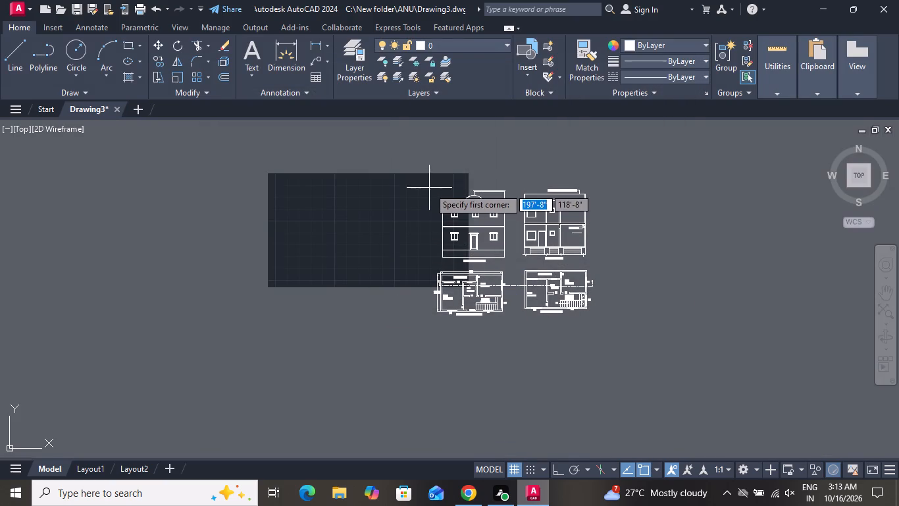
left_click_drag(430, 183, 580, 337)
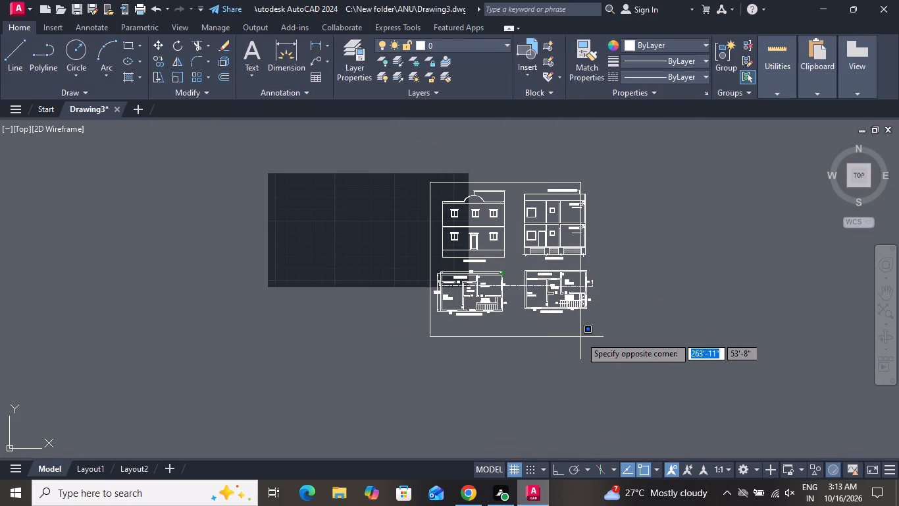
left_click_drag(580, 337, 598, 335)
left_click(598, 335)
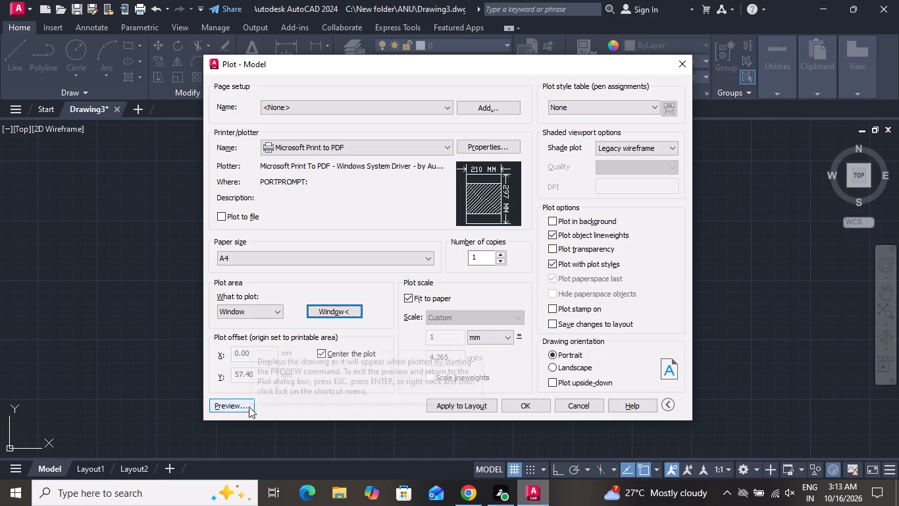
Preview the plot and examine the floor plans, front elevation and section annotations on the A4 sheet.
left_click(249, 407)
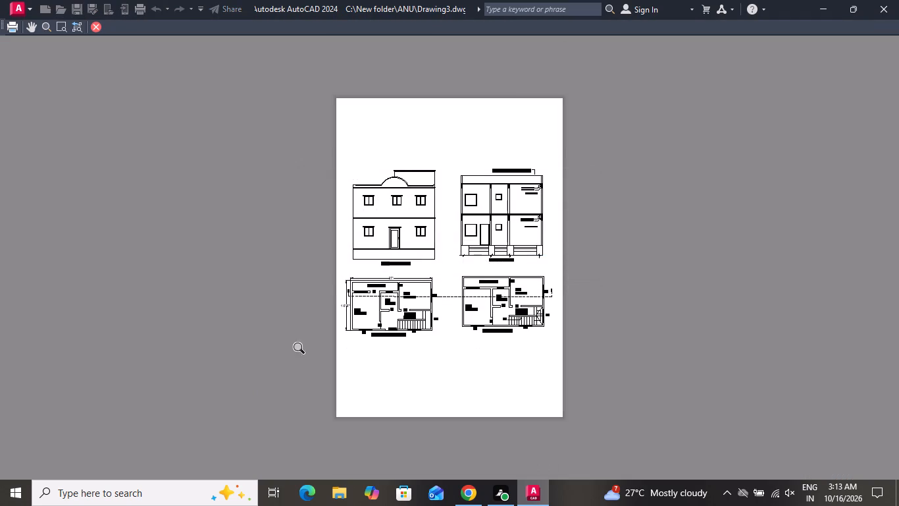
scroll(334, 293, "up", 3)
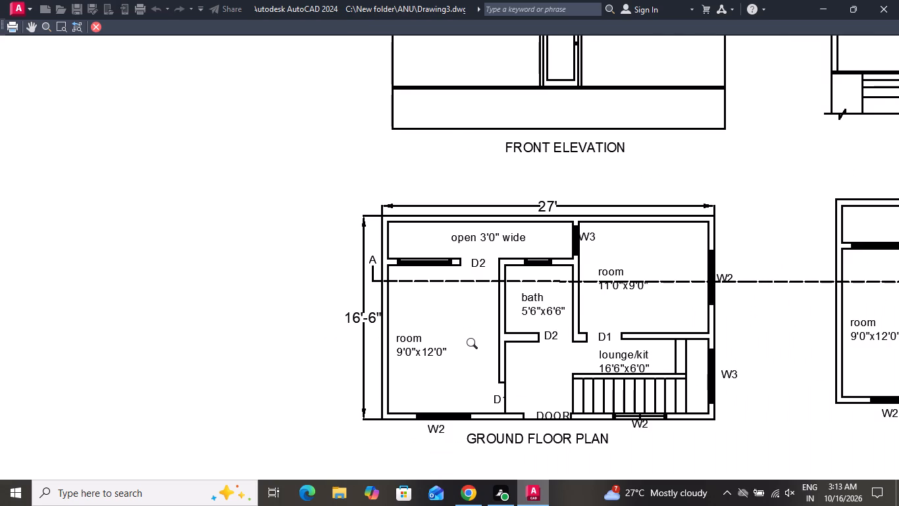
scroll(475, 346, "down", 2)
scroll(724, 343, "up", 3)
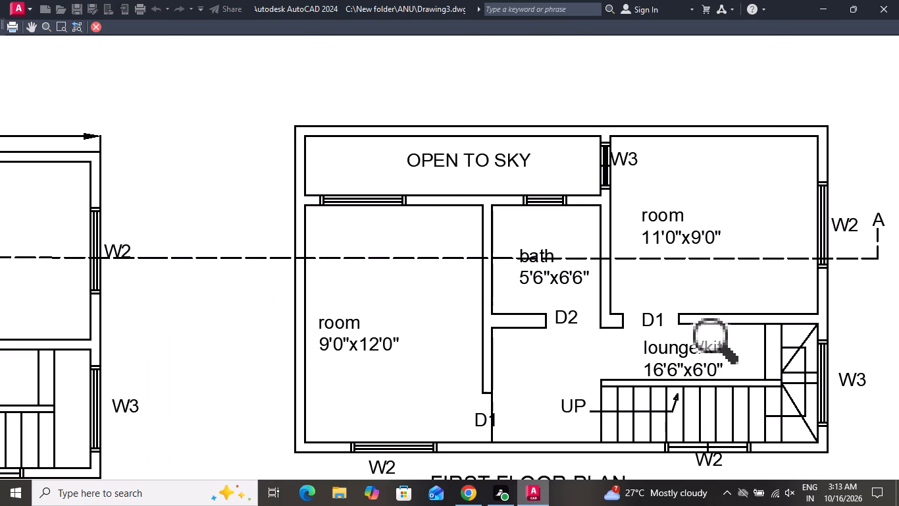
scroll(724, 343, "down", 1)
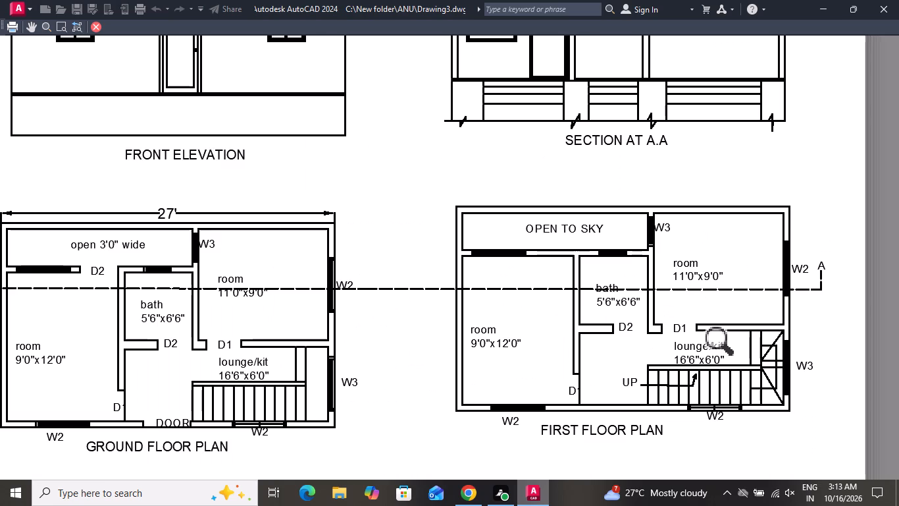
scroll(724, 343, "down", 1)
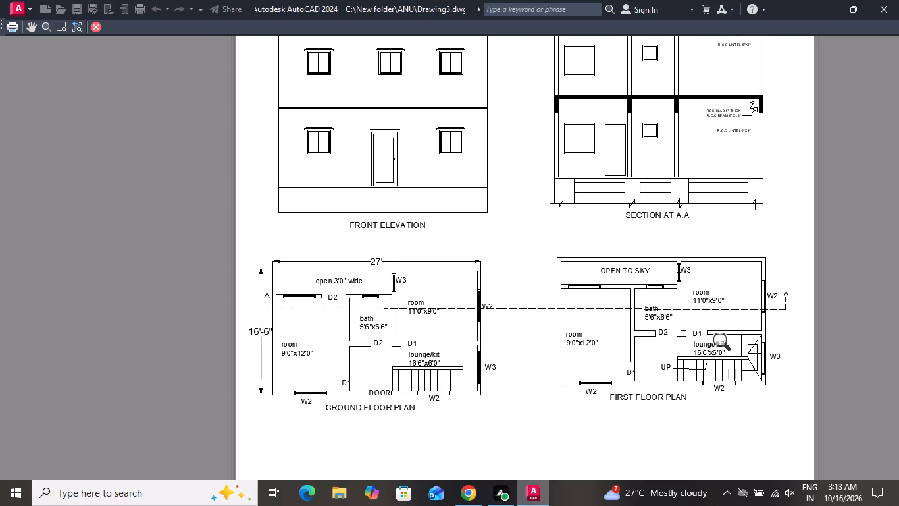
scroll(724, 343, "down", 1)
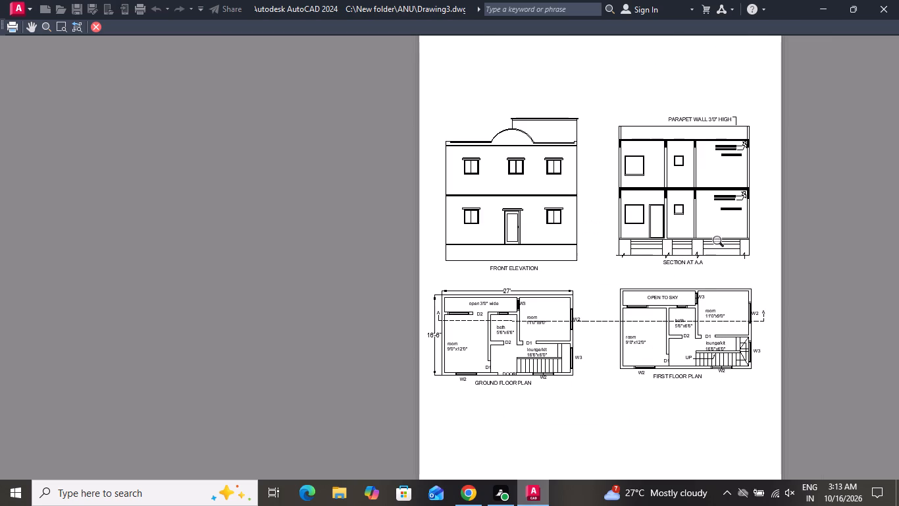
scroll(736, 183, "up", 2)
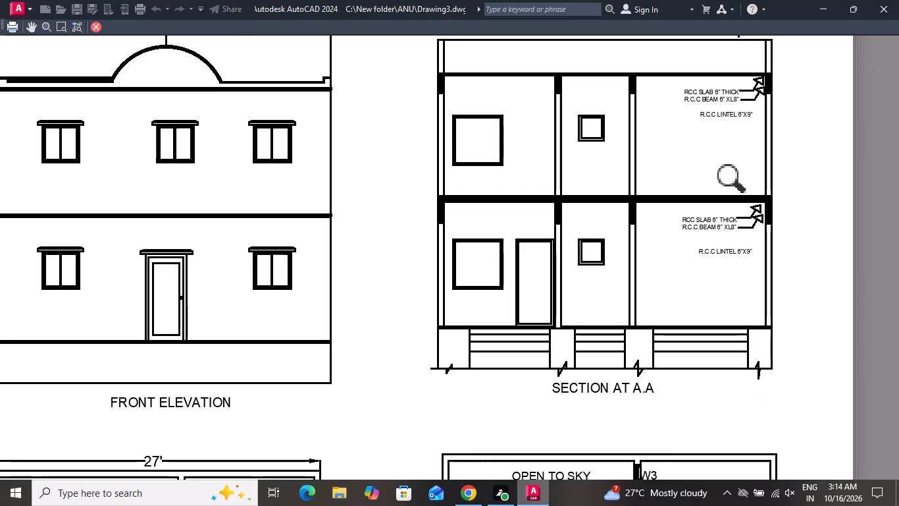
scroll(736, 183, "down", 1)
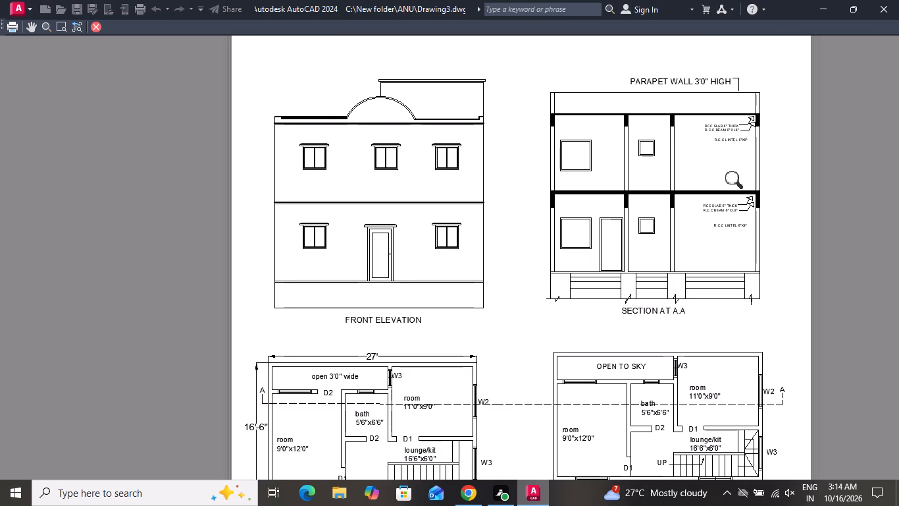
scroll(736, 200, "down", 1)
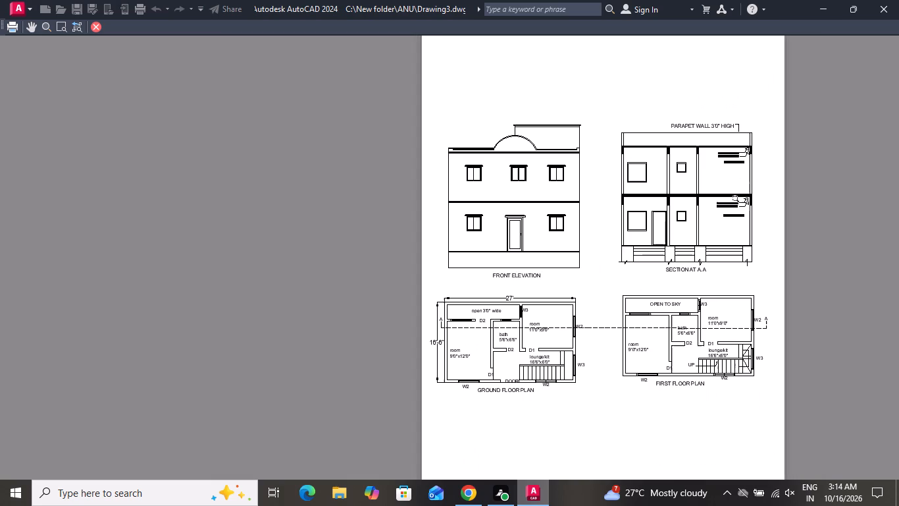
Plot the sheet from the preview and save the output as PDF 3 in the ANU folder.
left_click(8, 26)
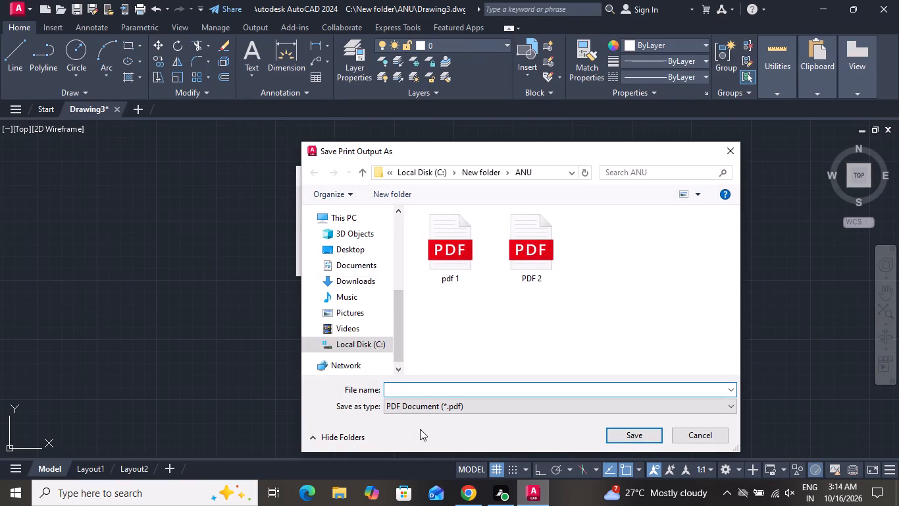
type("PDF")
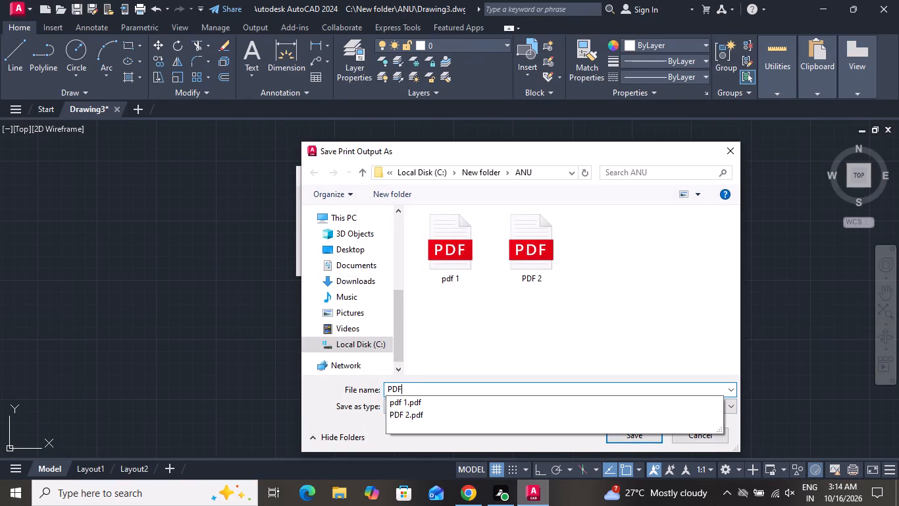
key("space")
key("3")
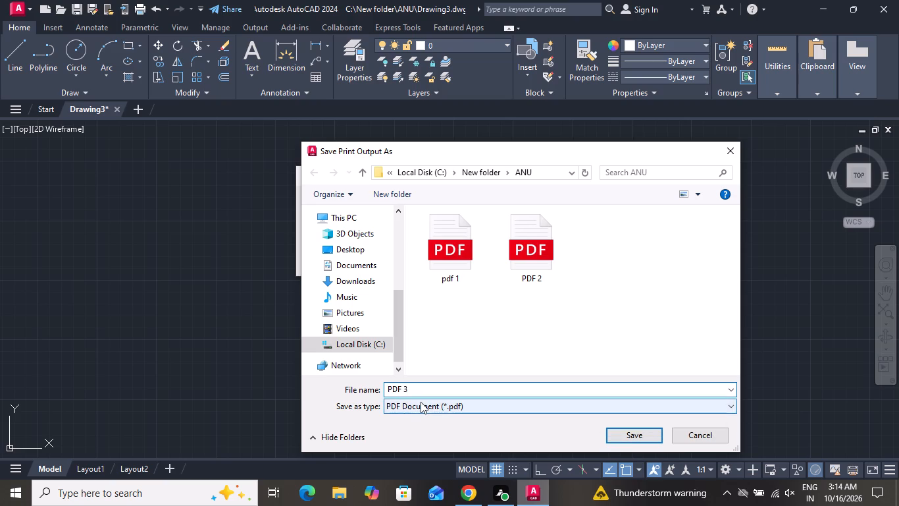
left_click(638, 443)
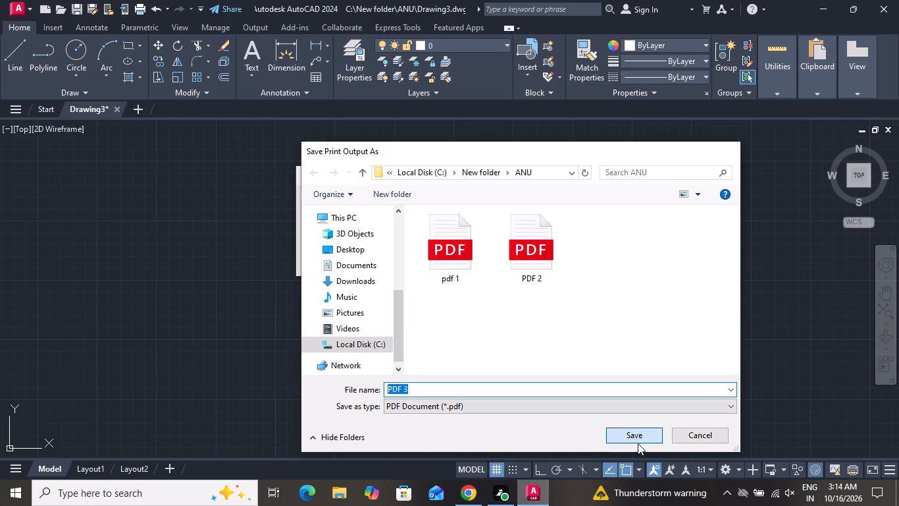